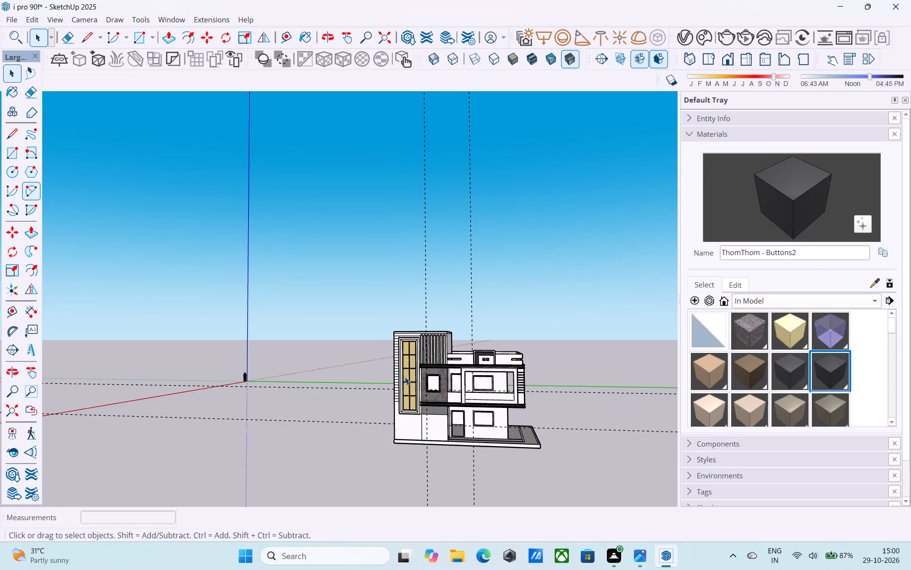
Examine the two-storey house model from the front, the side and above.
scroll(405, 377, down, 4)
middle_drag(410, 387, 411, 364)
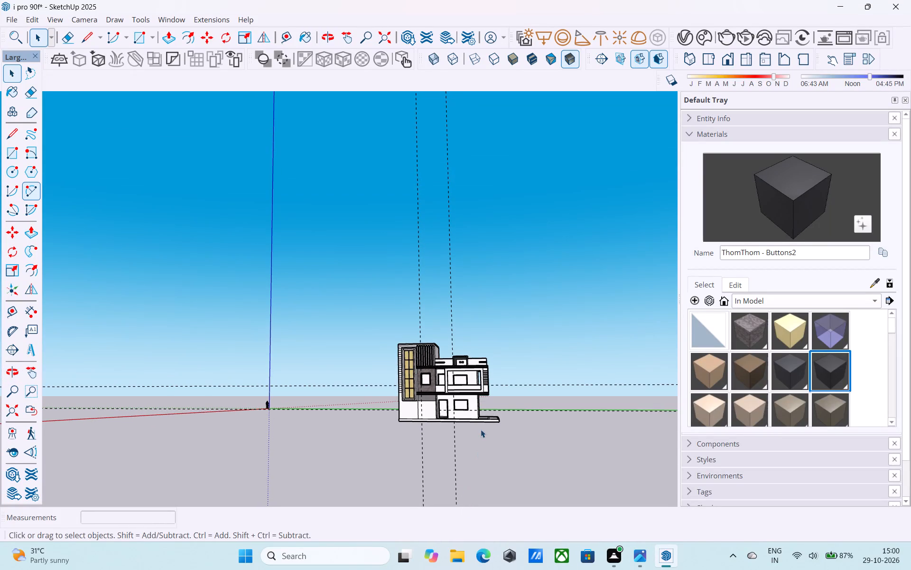
scroll(437, 434, up, 11)
middle_drag(431, 397, 431, 397)
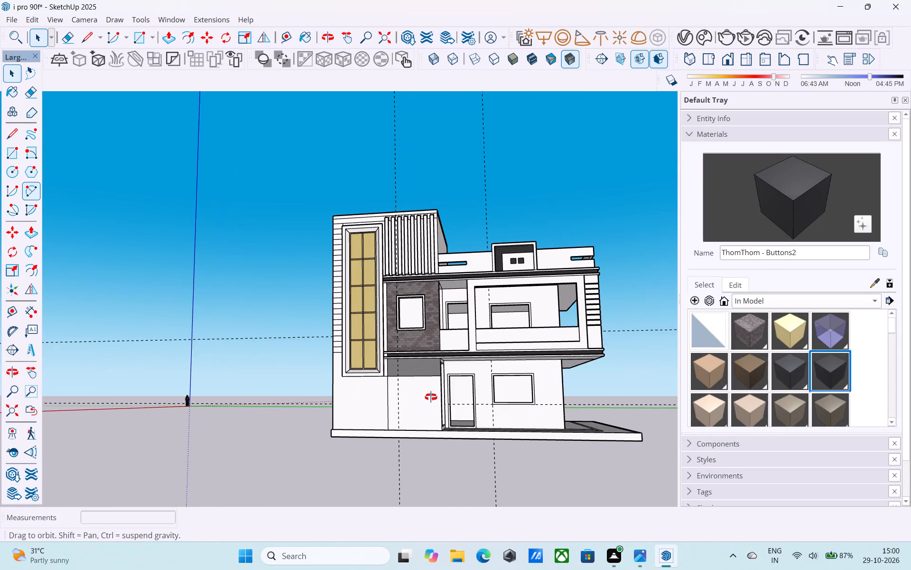
middle_drag(431, 397, 316, 443)
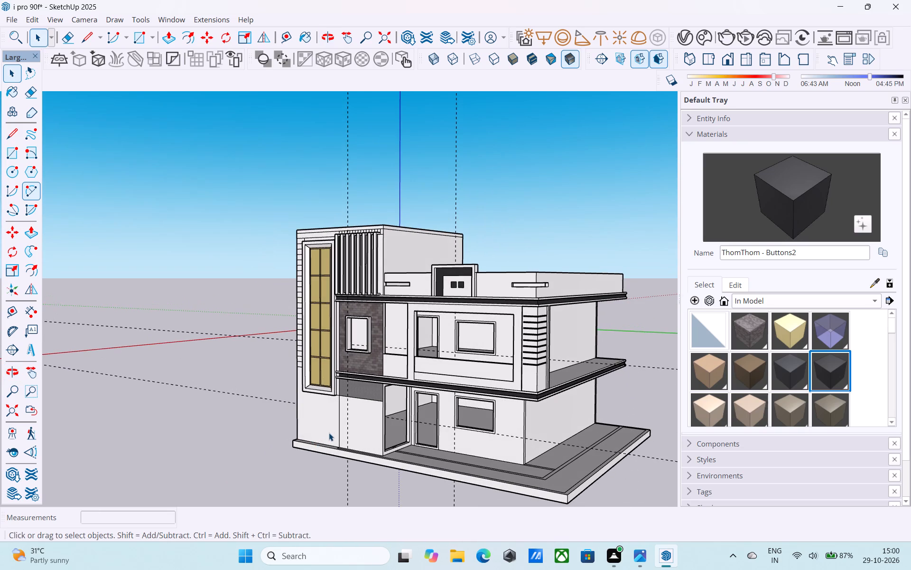
scroll(330, 429, down, 5)
middle_drag(330, 429, 338, 444)
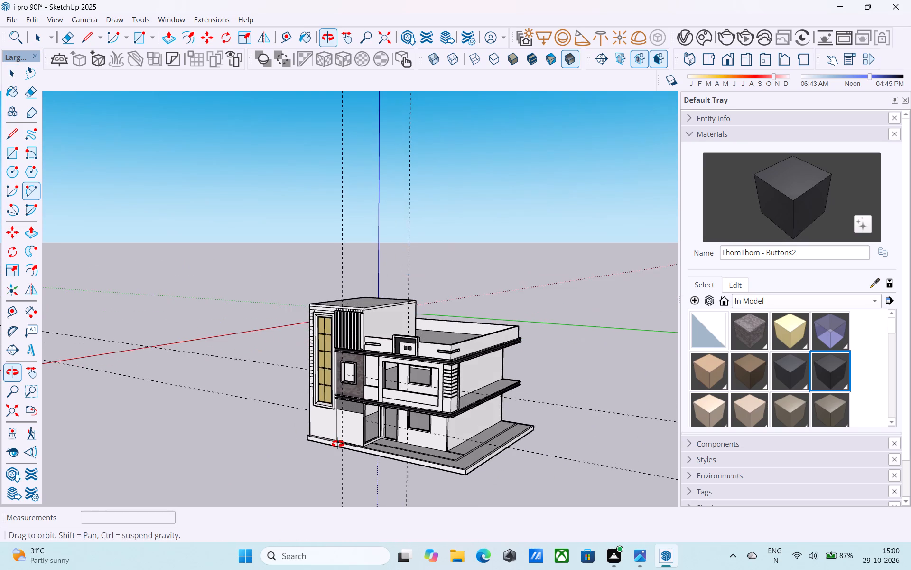
middle_drag(338, 444, 360, 486)
scroll(402, 401, up, 5)
scroll(418, 392, down, 2)
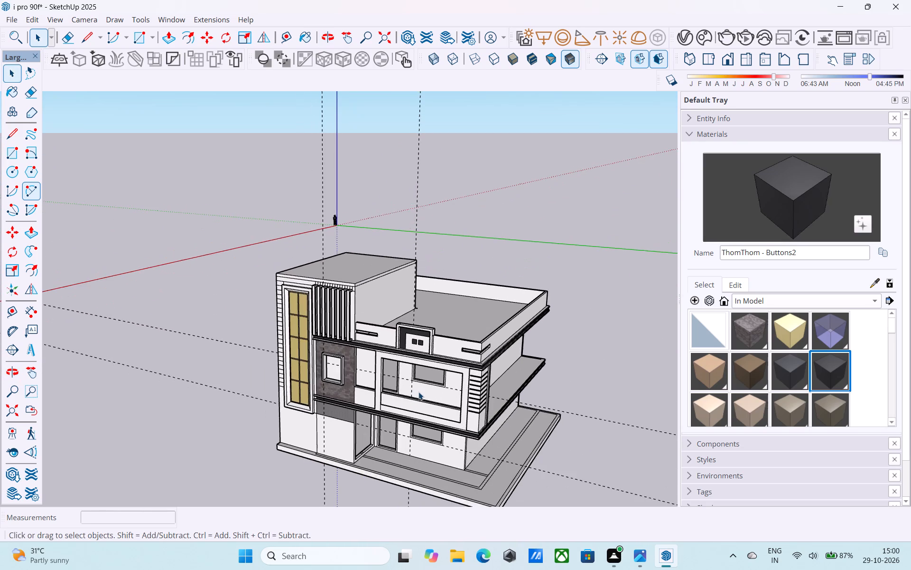
shift+middle_drag(418, 392, 459, 370)
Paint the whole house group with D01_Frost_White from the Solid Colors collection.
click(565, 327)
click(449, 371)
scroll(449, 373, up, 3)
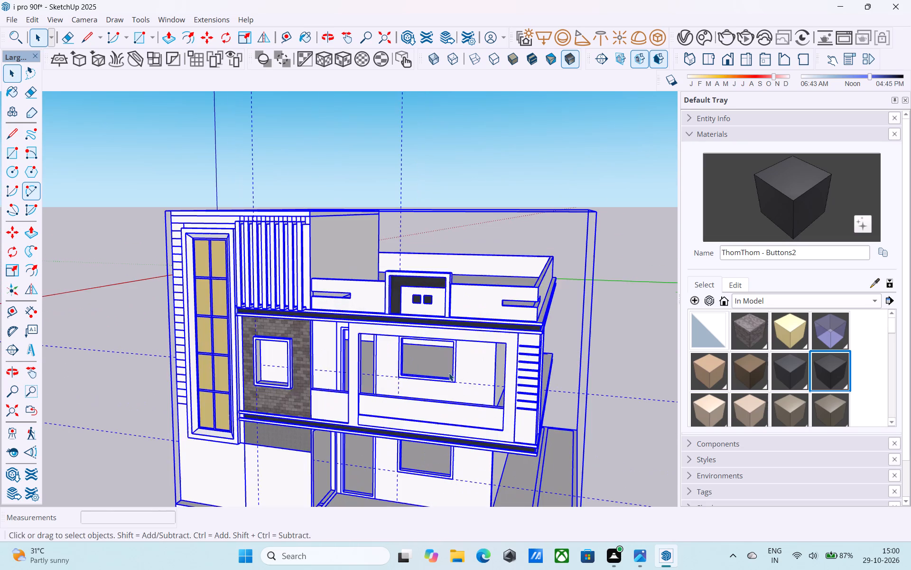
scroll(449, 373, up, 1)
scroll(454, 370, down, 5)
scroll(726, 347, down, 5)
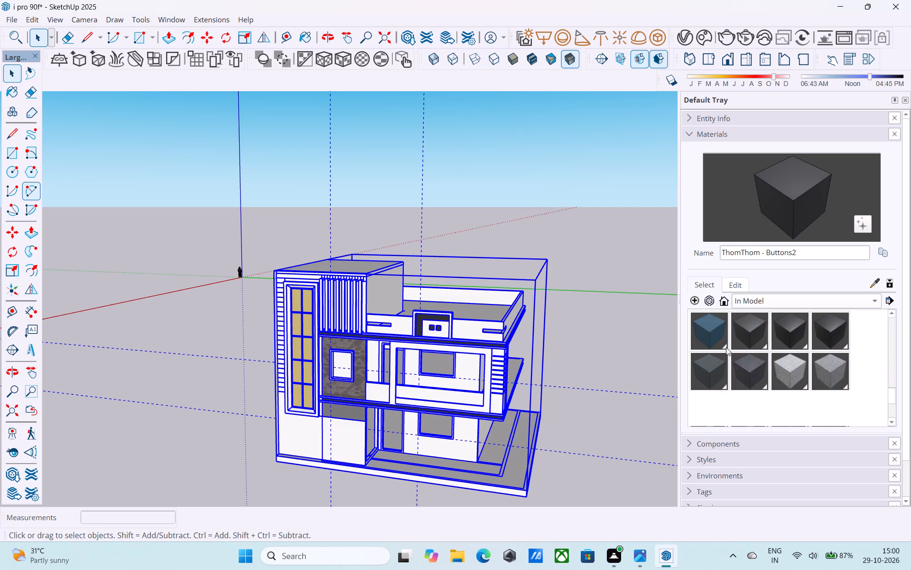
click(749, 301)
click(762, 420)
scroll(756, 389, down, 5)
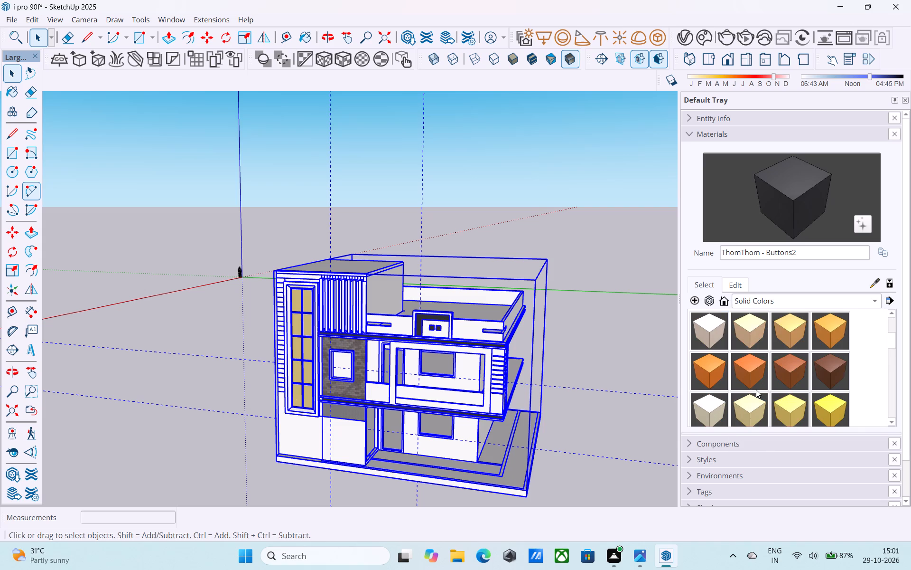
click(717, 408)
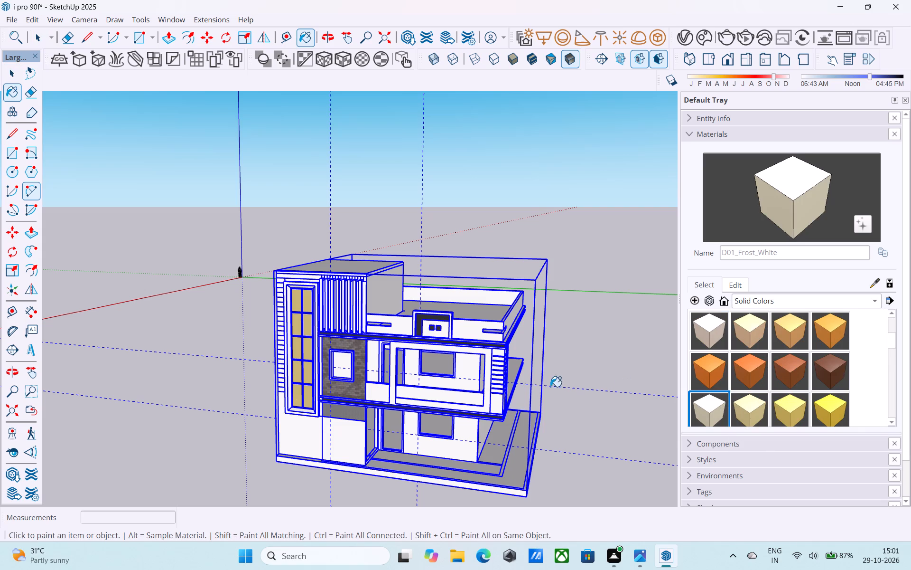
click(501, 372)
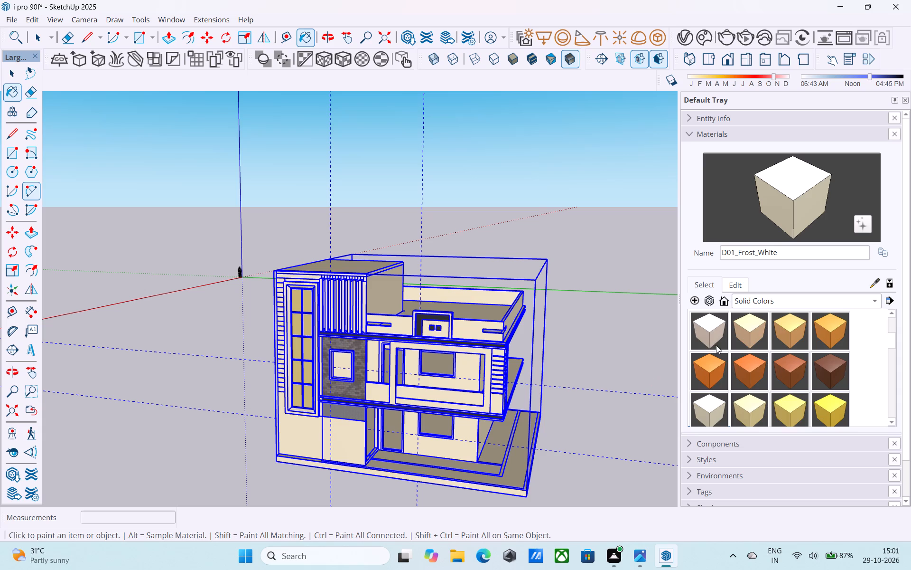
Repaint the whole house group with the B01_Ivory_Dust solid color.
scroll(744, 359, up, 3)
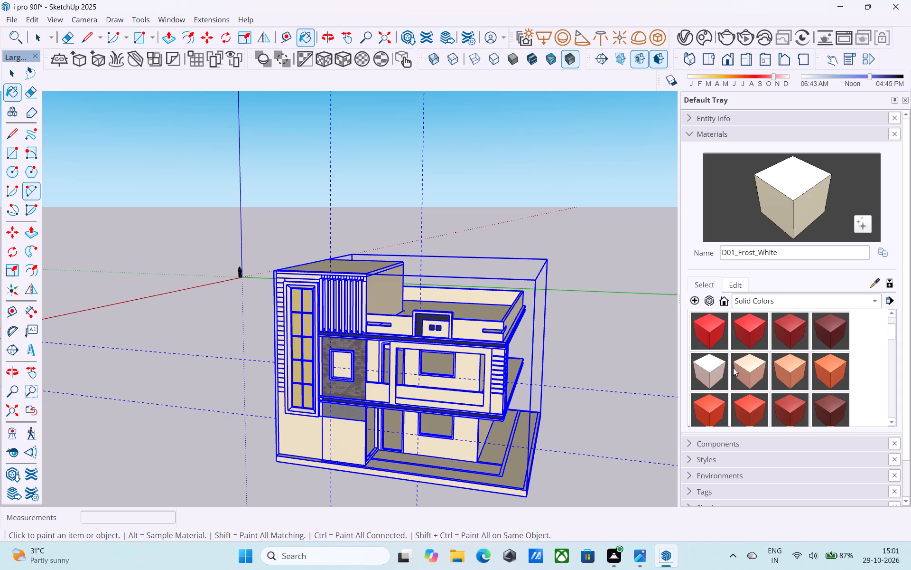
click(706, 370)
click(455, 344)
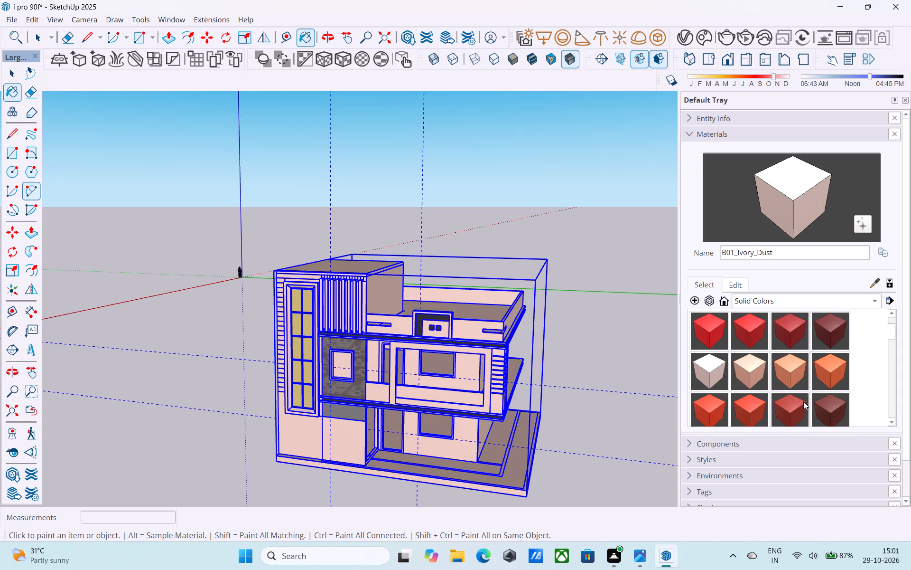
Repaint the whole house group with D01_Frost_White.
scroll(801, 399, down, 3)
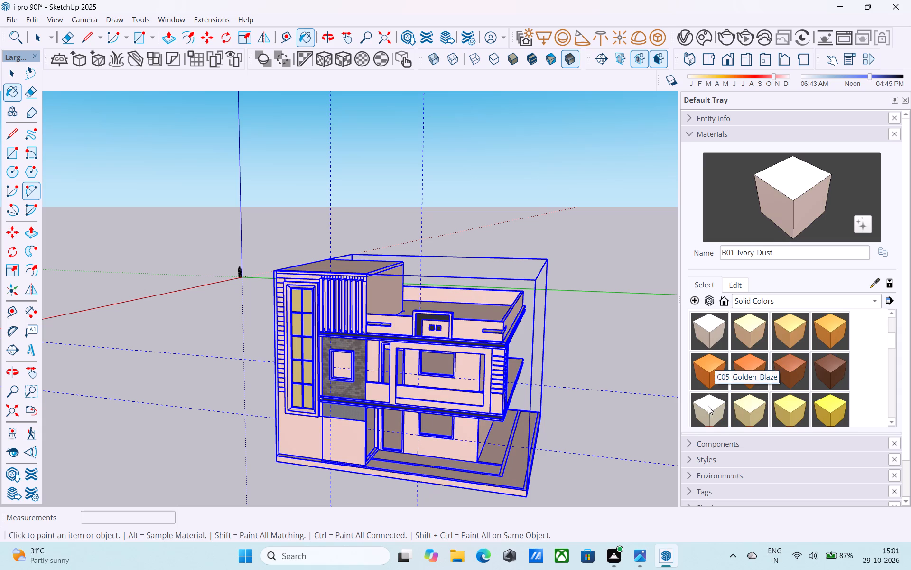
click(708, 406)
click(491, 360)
Deselect the house and examine its painted front and side facades.
scroll(491, 360, down, 4)
middle_drag(490, 369, 546, 293)
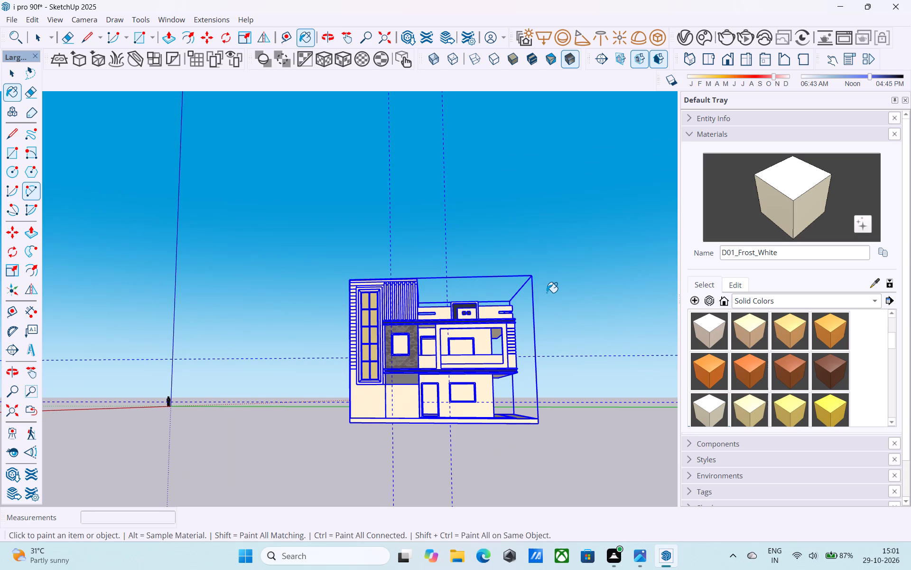
scroll(549, 295, up, 3)
key(space)
click(549, 295)
scroll(549, 295, up, 1)
middle_drag(549, 295, 531, 305)
scroll(531, 305, down, 2)
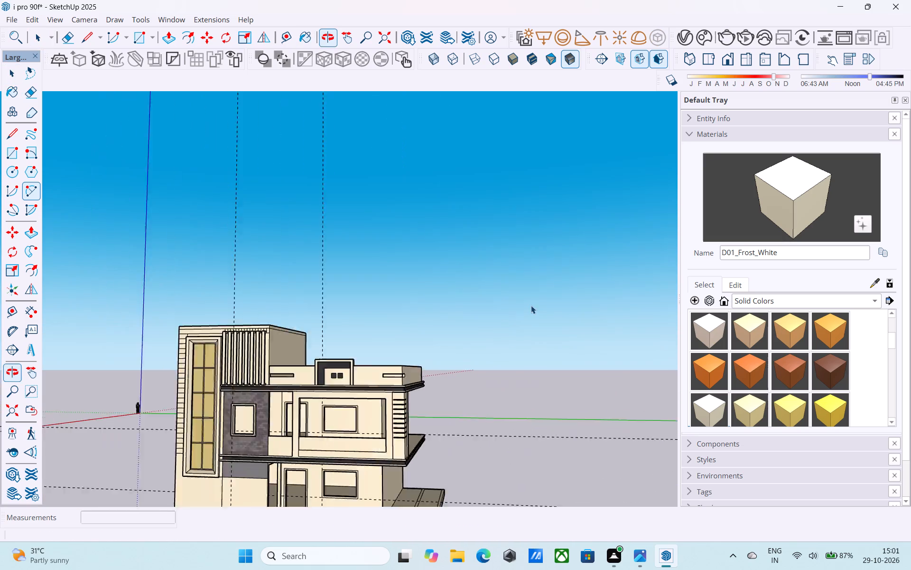
scroll(531, 305, down, 2)
shift+middle_drag(434, 349, 482, 320)
ctrl+scroll(441, 353, up, 1)
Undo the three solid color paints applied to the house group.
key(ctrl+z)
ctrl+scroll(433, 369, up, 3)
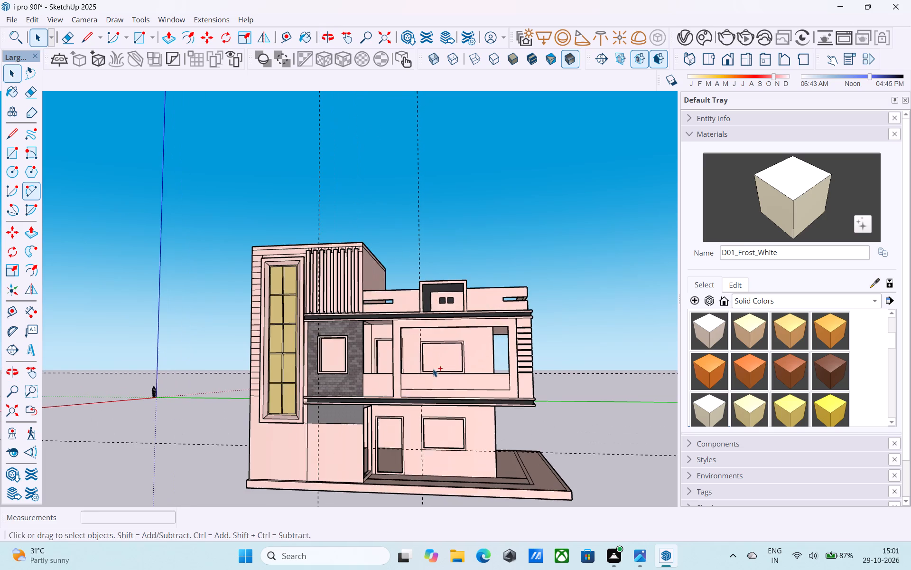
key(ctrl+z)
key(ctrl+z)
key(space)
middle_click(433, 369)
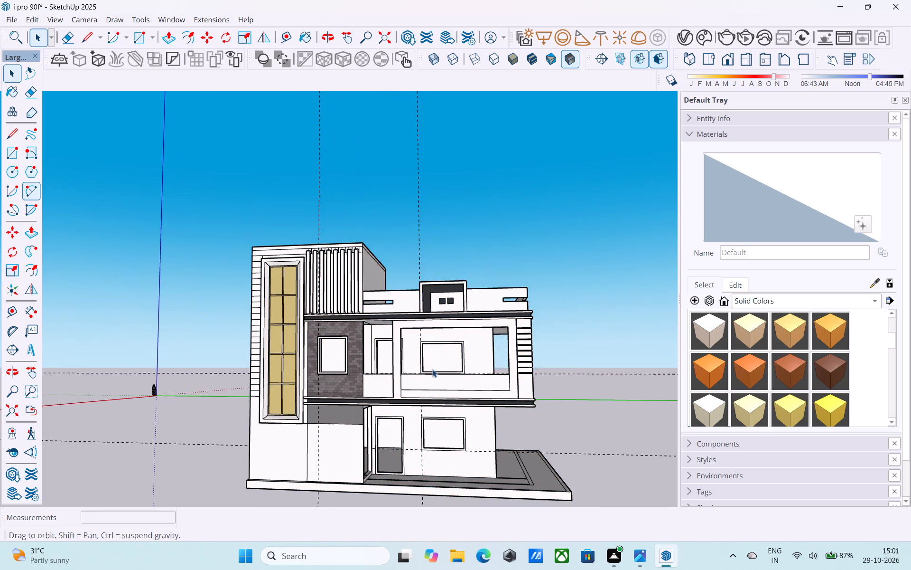
Open the house group for editing.
scroll(432, 370, up, 3)
double_click(435, 372)
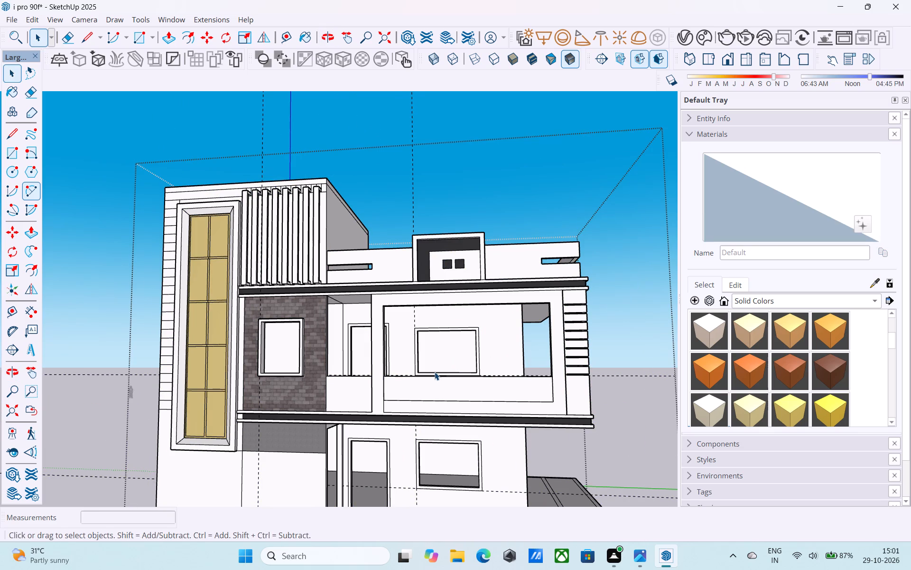
Draw a 7'7" line from the roof parapet's front outer corner along the top edge of its side face.
scroll(441, 375, down, 3)
middle_drag(448, 380, 354, 424)
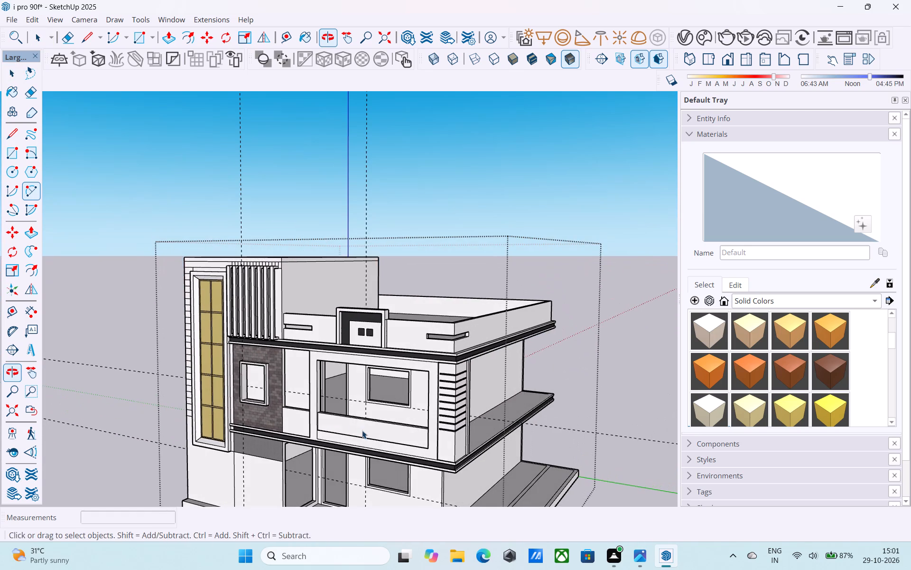
scroll(366, 430, down, 2)
shift+middle_drag(368, 430, 237, 459)
shift+middle_drag(299, 437, 355, 437)
middle_drag(356, 437, 346, 430)
middle_drag(345, 430, 385, 439)
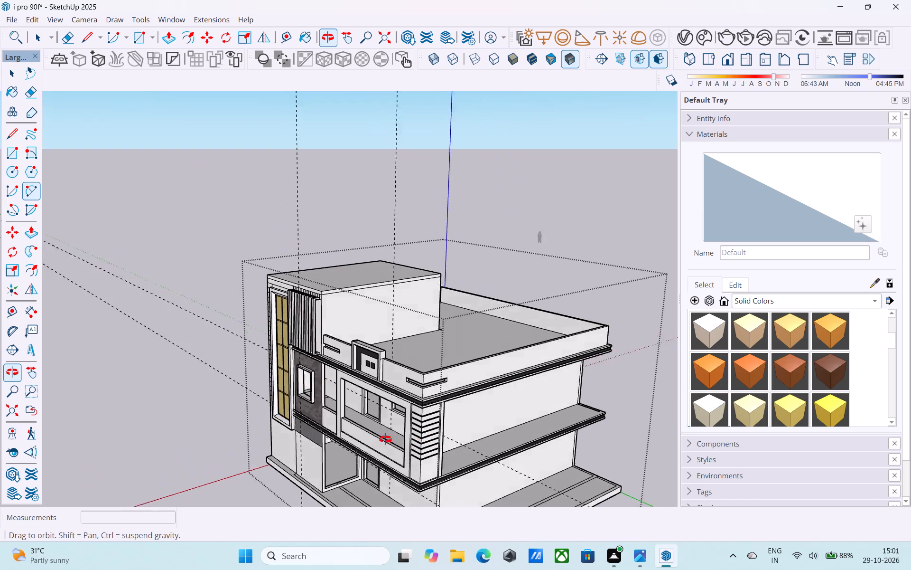
middle_drag(385, 439, 284, 441)
middle_drag(316, 438, 495, 434)
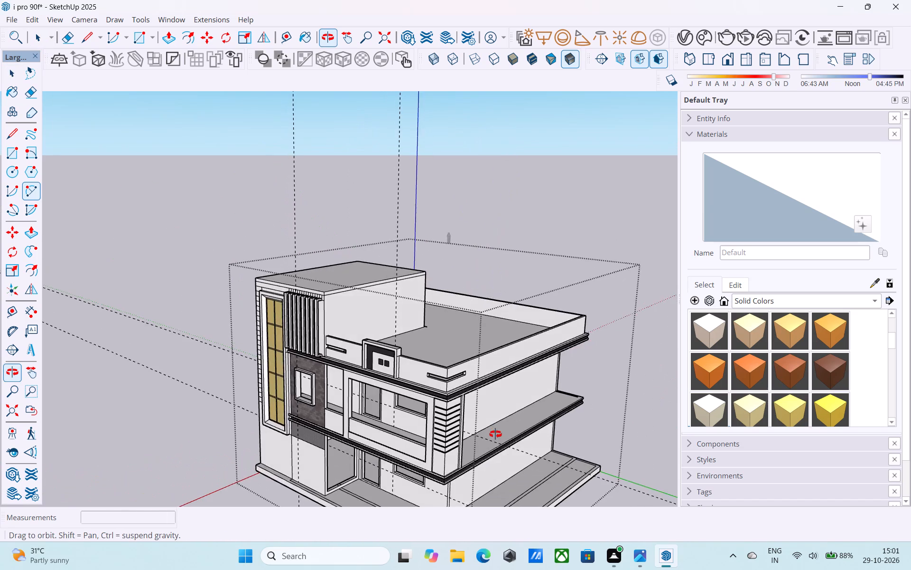
middle_drag(495, 434, 506, 459)
key(l)
scroll(474, 425, up, 11)
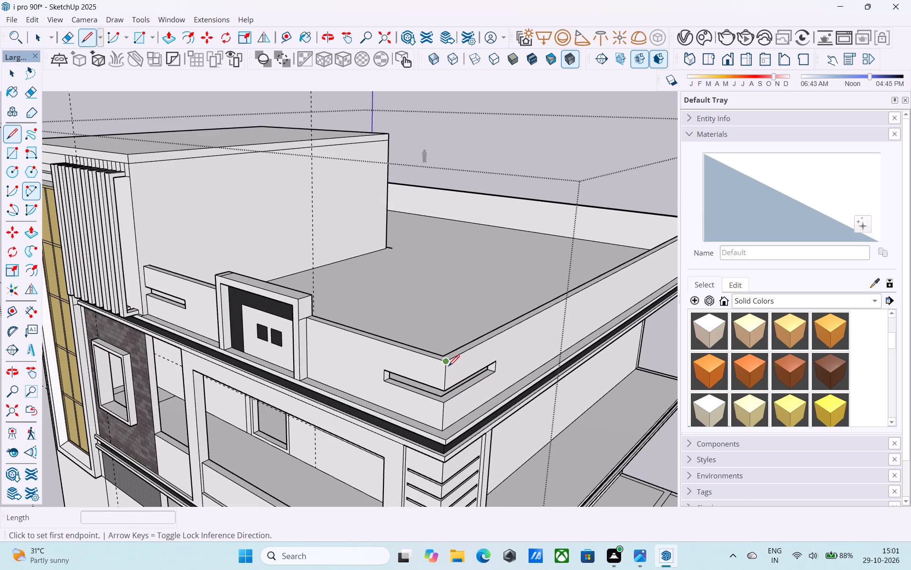
click(448, 367)
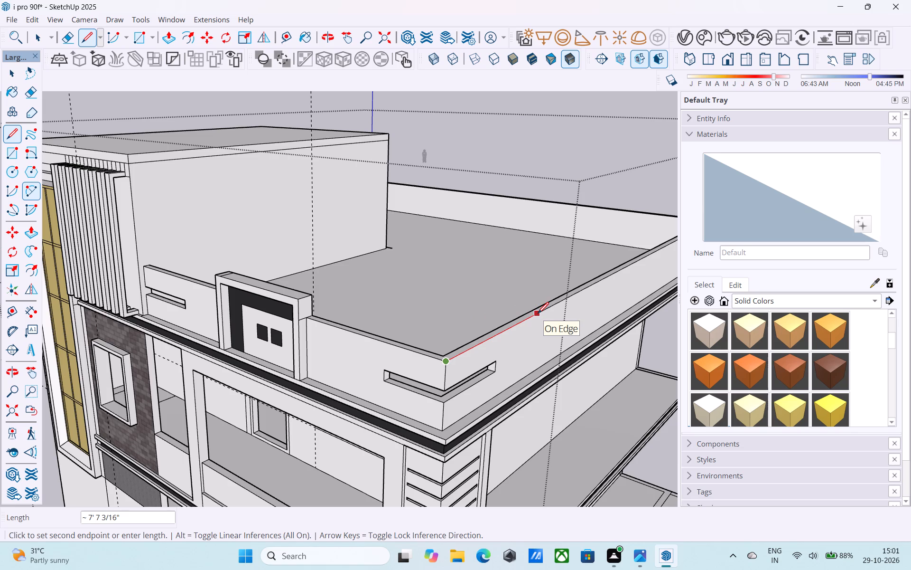
text(7'7)
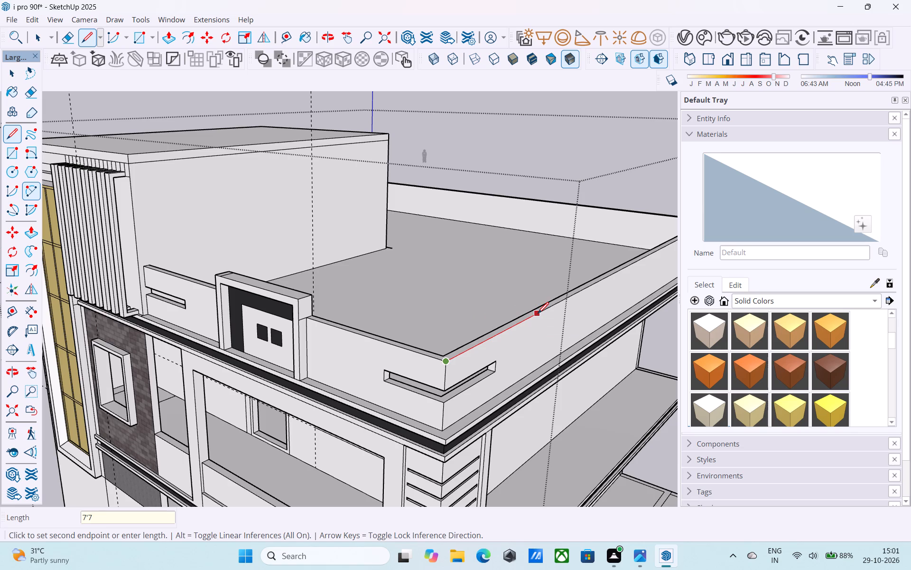
key(shift+quotedbl)
key(Return)
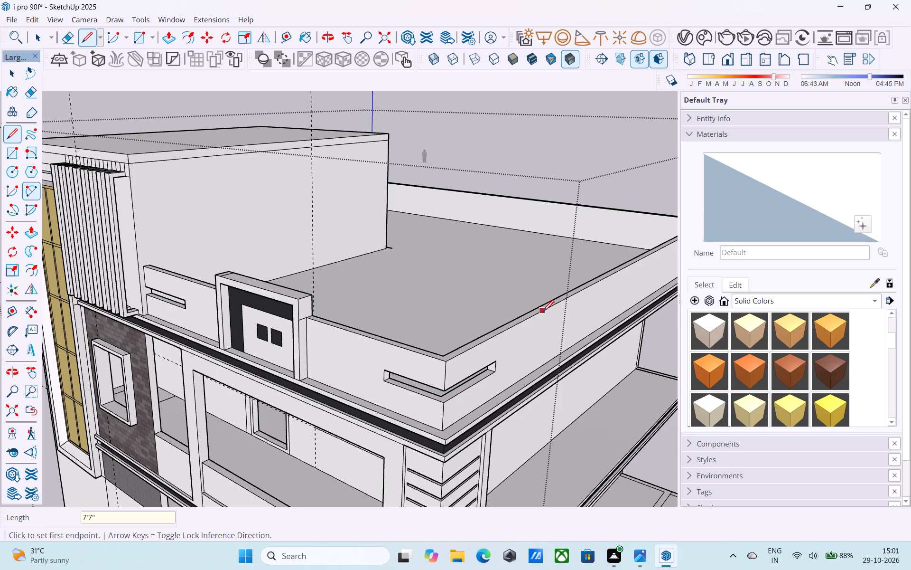
Draw a 3' vertical line down the parapet's side face from the end of the 7'7" line to its base.
click(539, 313)
click(534, 372)
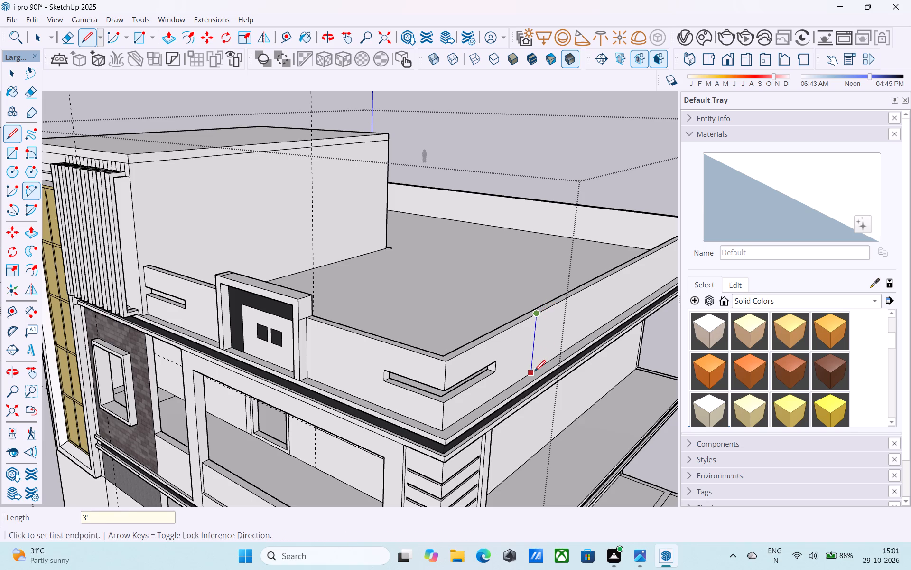
key(space)
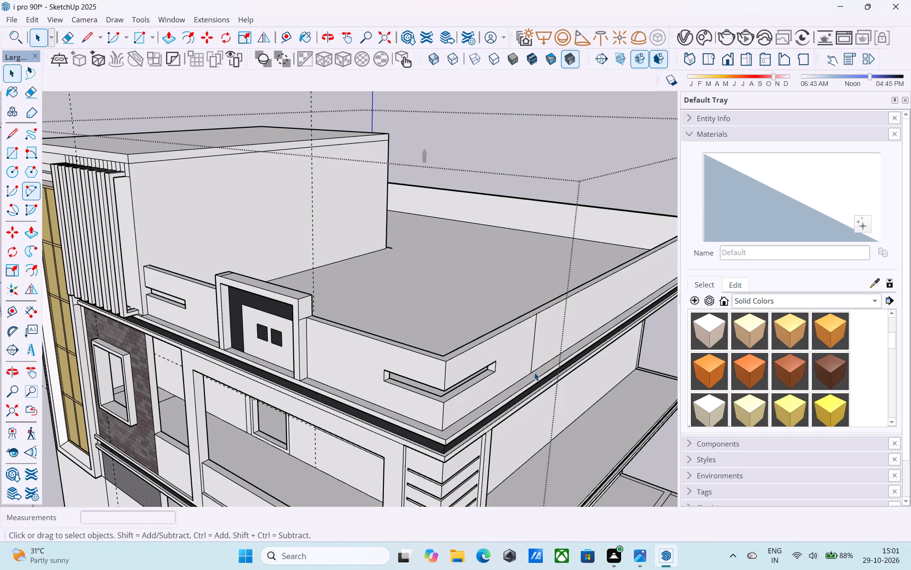
Draw a short line across the side parapet's top face, from the top of the vertical dividing line to the inner edge.
scroll(534, 372, down, 4)
middle_drag(534, 374, 437, 366)
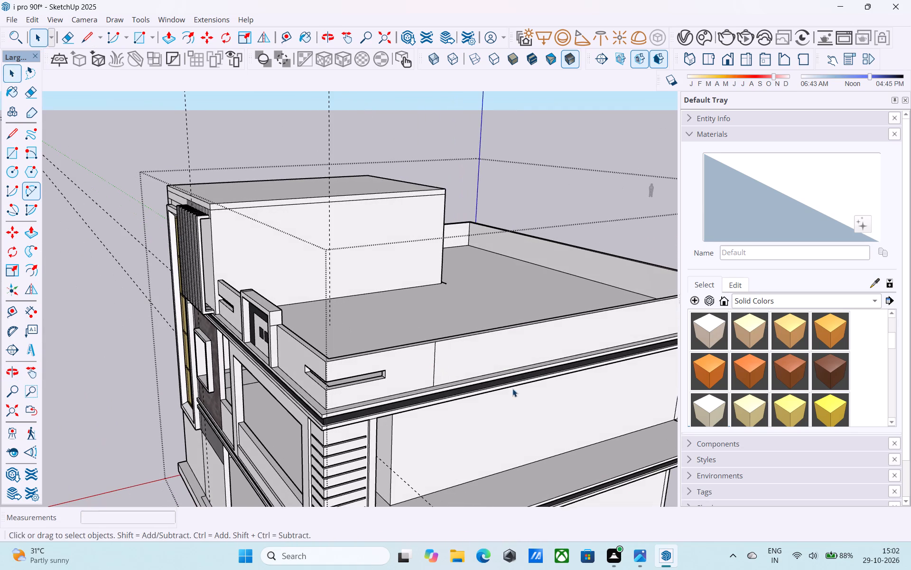
scroll(547, 399, down, 4)
middle_drag(547, 399, 670, 375)
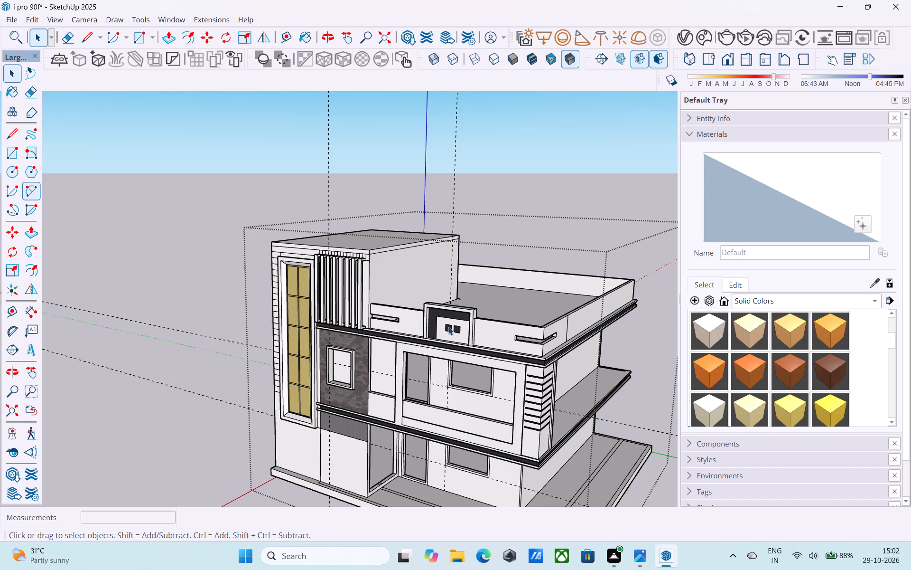
middle_drag(497, 313, 490, 323)
scroll(483, 327, up, 3)
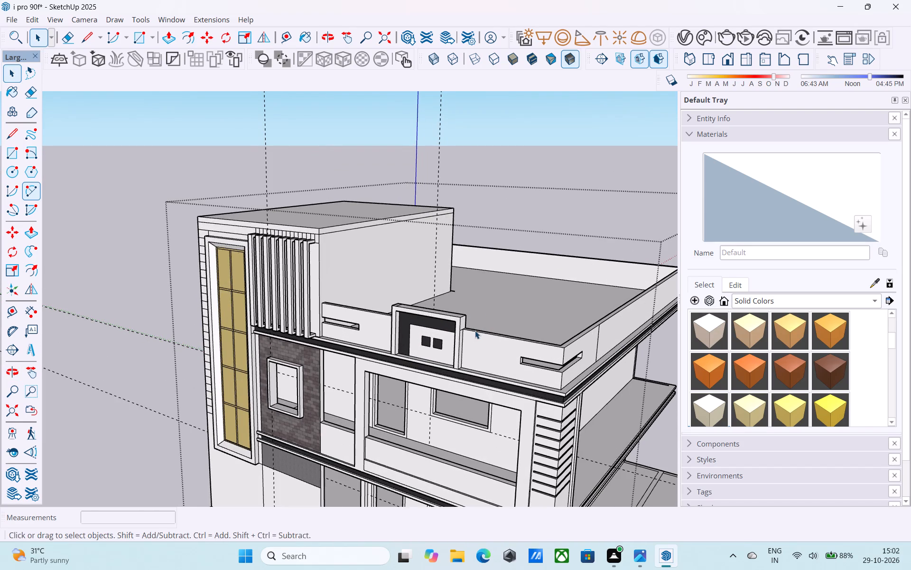
middle_drag(475, 331, 465, 348)
key(l)
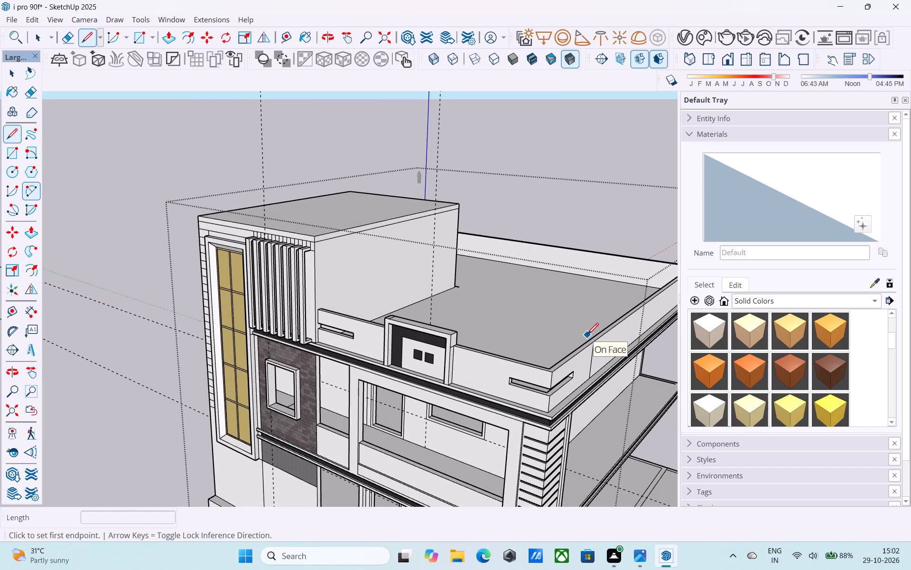
scroll(587, 335, up, 2)
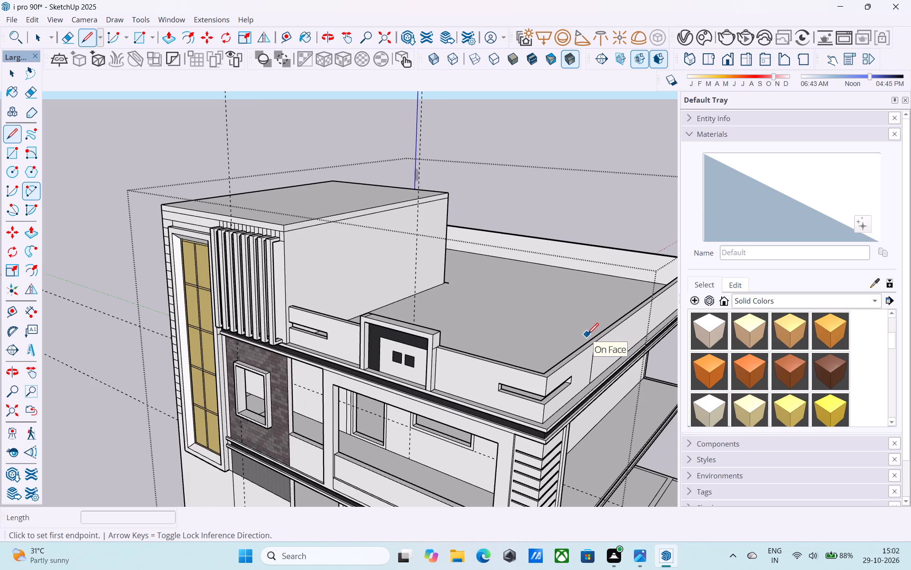
scroll(587, 335, up, 6)
click(603, 350)
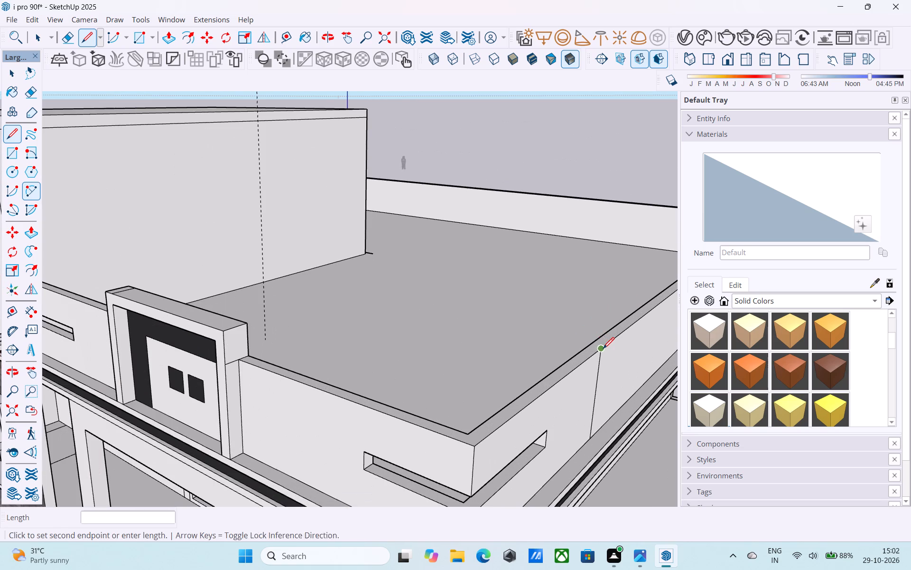
click(593, 344)
Measure how far the front parapet's raised frame rises above the parapet top.
scroll(592, 317, down, 7)
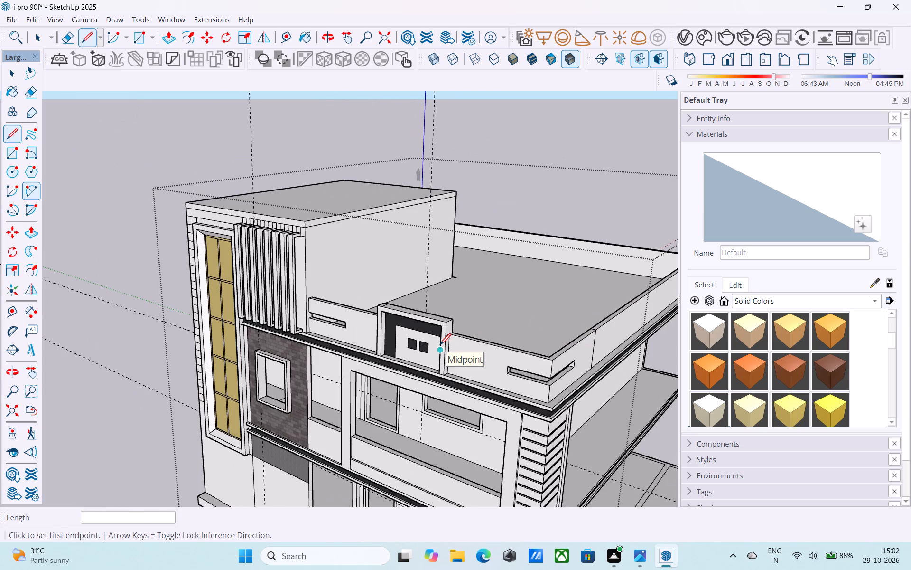
middle_drag(440, 346, 424, 372)
scroll(440, 370, up, 6)
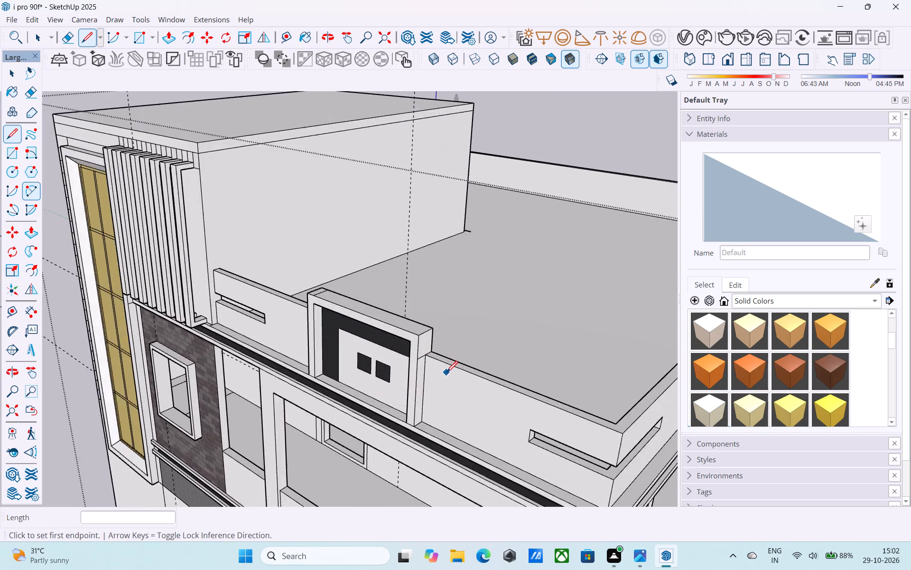
scroll(446, 373, up, 5)
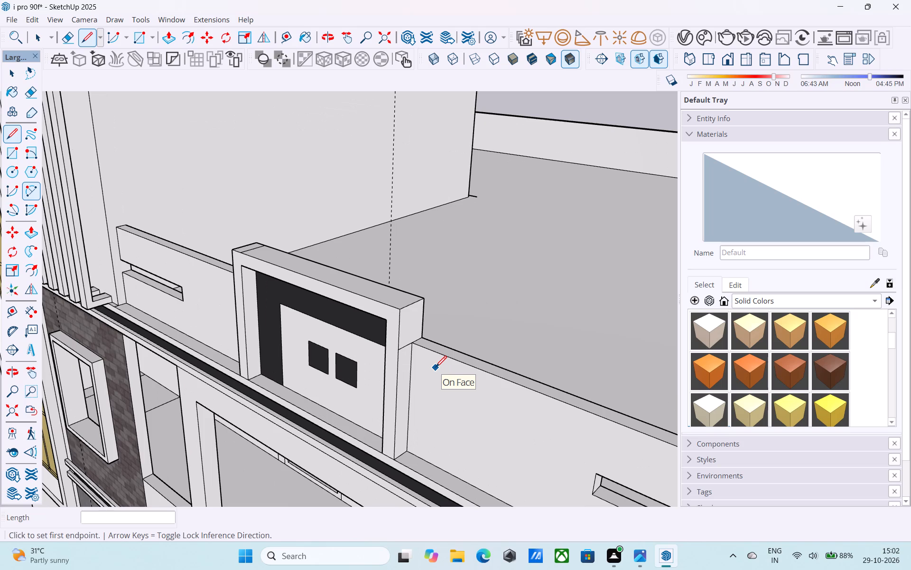
click(416, 346)
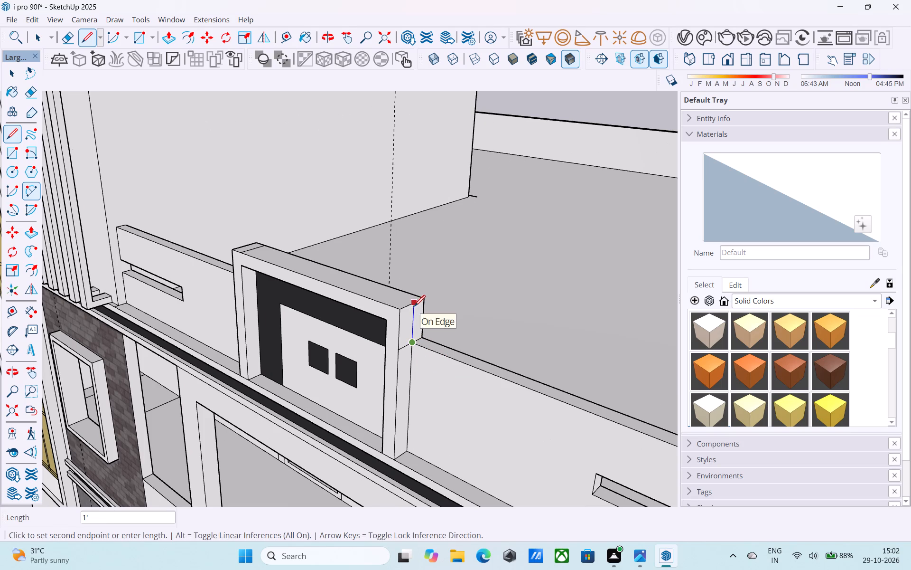
key(space)
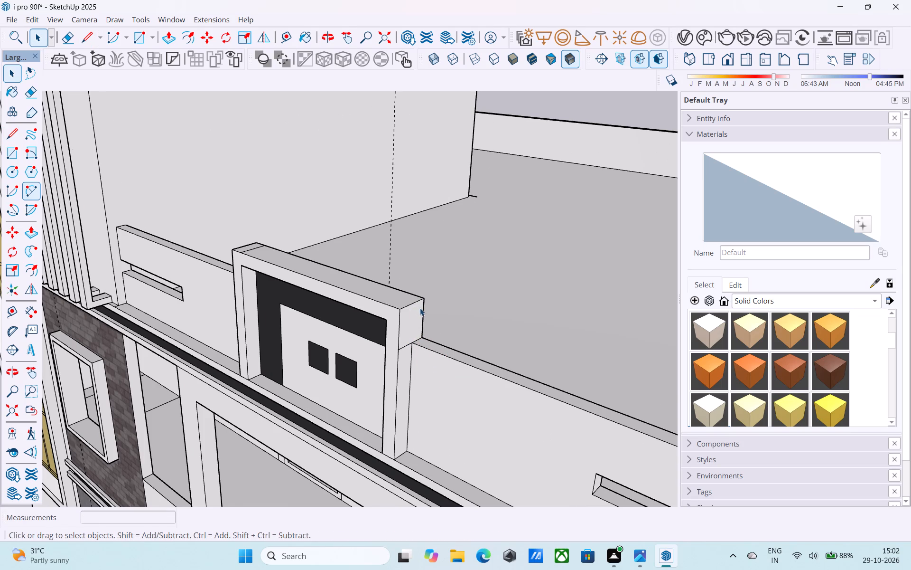
Measure the width of the front parapet's raised frame along its top edge.
scroll(420, 308, down, 6)
scroll(493, 344, down, 4)
middle_drag(488, 344, 390, 341)
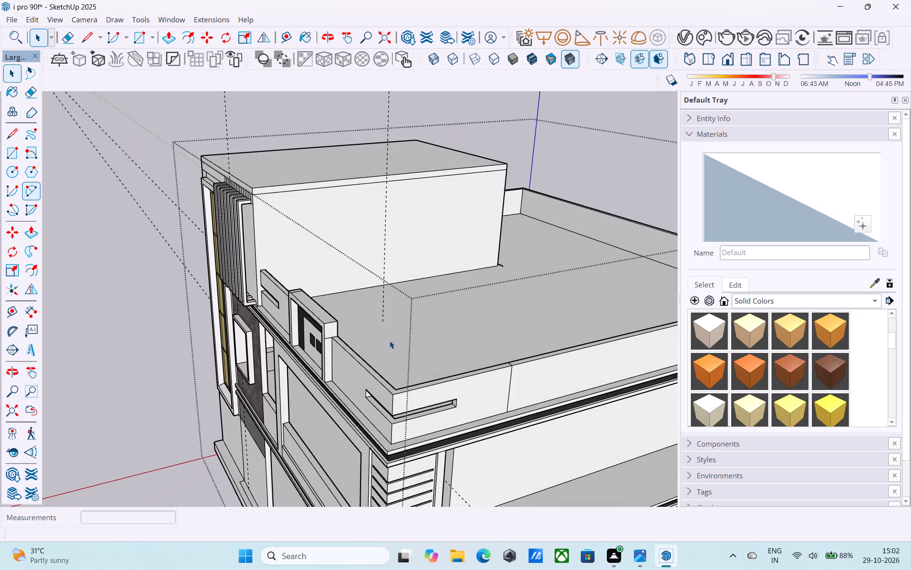
scroll(386, 323, down, 4)
middle_drag(386, 323, 344, 337)
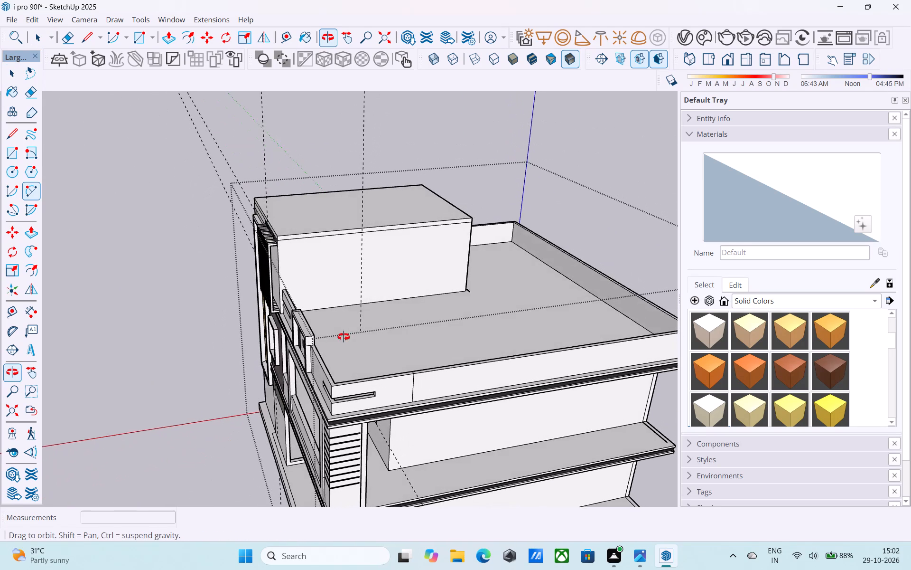
middle_drag(344, 337, 523, 336)
scroll(470, 316, up, 4)
key(l)
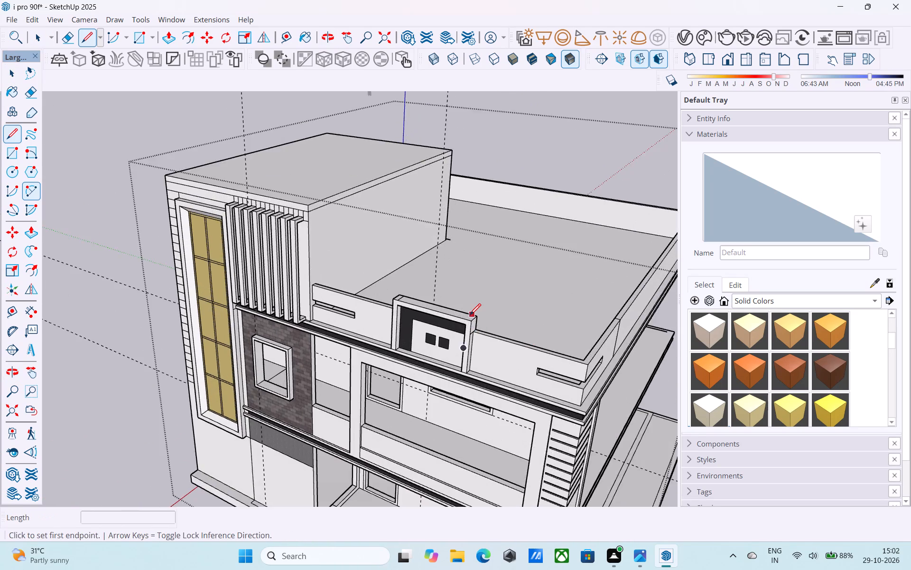
scroll(470, 316, up, 4)
click(471, 322)
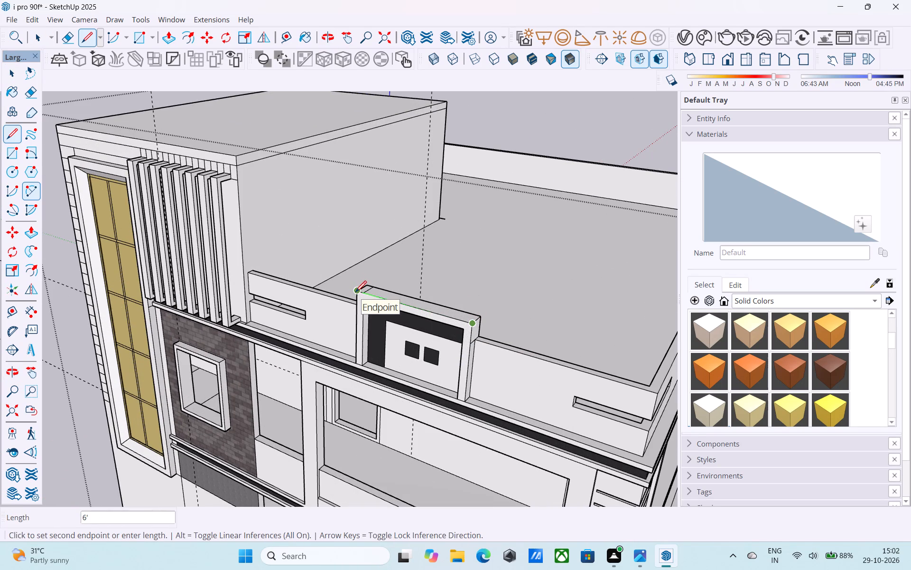
key(space)
Copy the short line across the side parapet's top face 4' along the edge, away from the front corner.
scroll(355, 293, down, 9)
middle_drag(448, 315, 344, 344)
scroll(423, 360, up, 9)
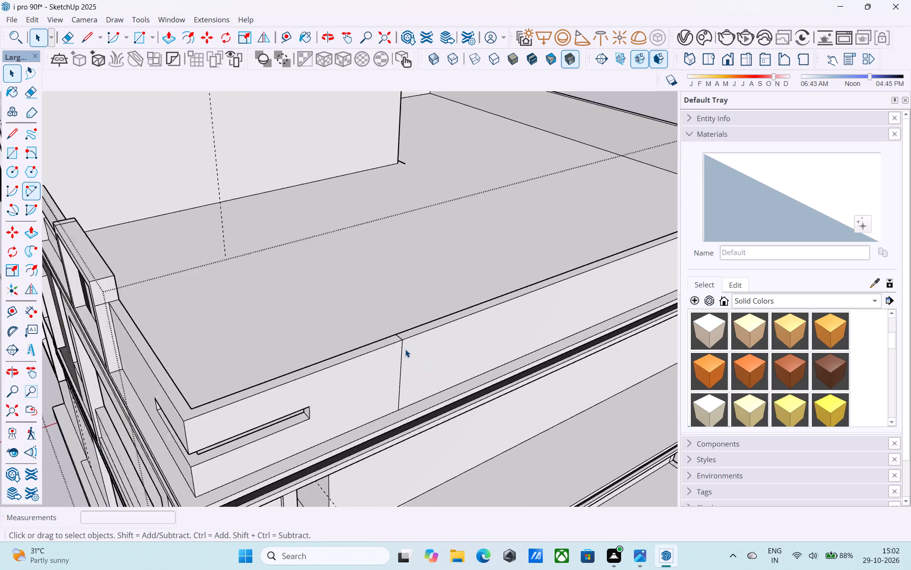
scroll(405, 349, up, 8)
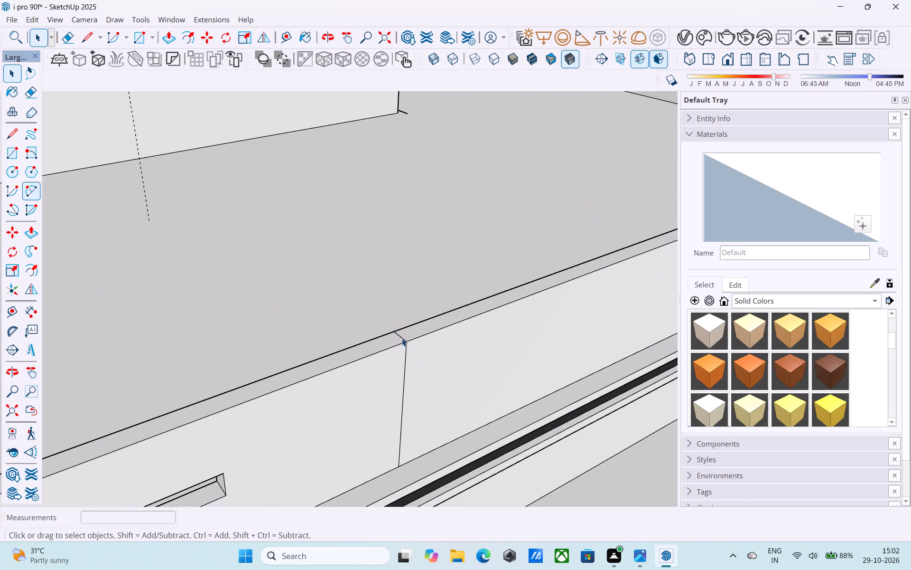
click(401, 338)
key(m)
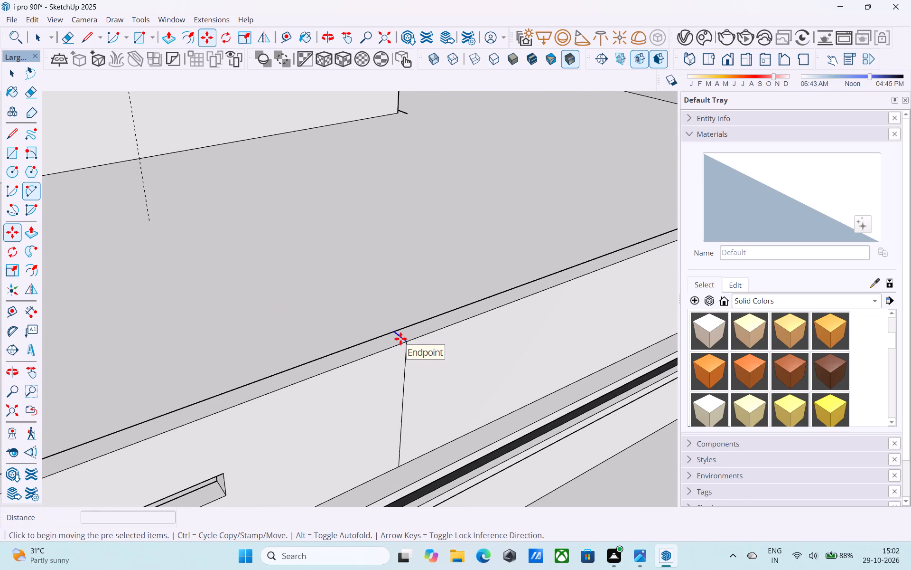
click(407, 343)
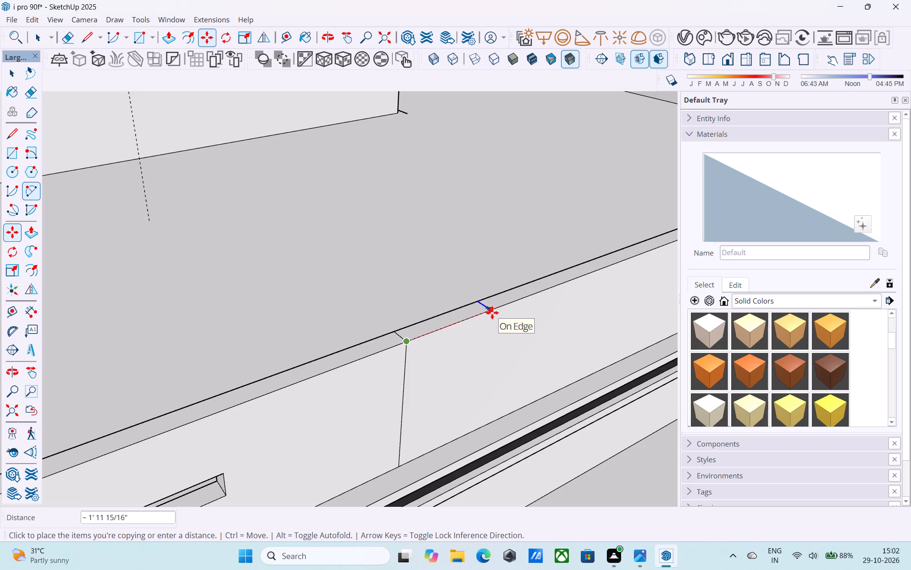
text(6')
key(Return)
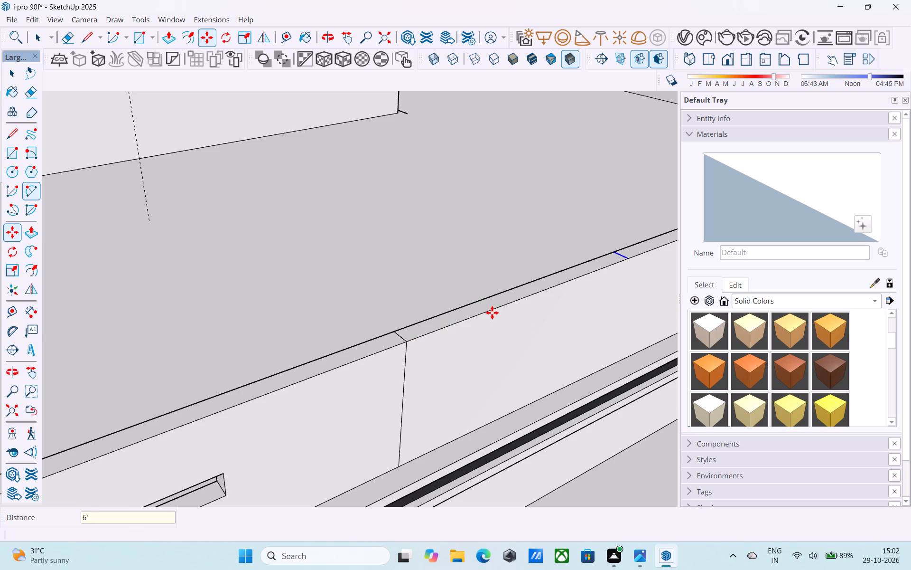
text(4')
key(Return)
scroll(492, 313, up, 1)
key(space)
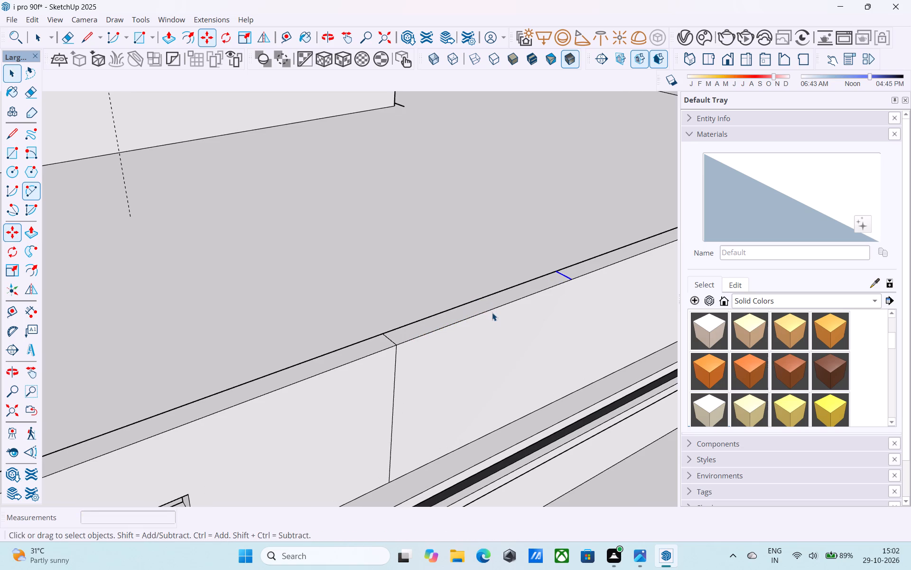
Pull the strip between the two short lines on the side parapet's top face up 1'.
click(481, 304)
key(p)
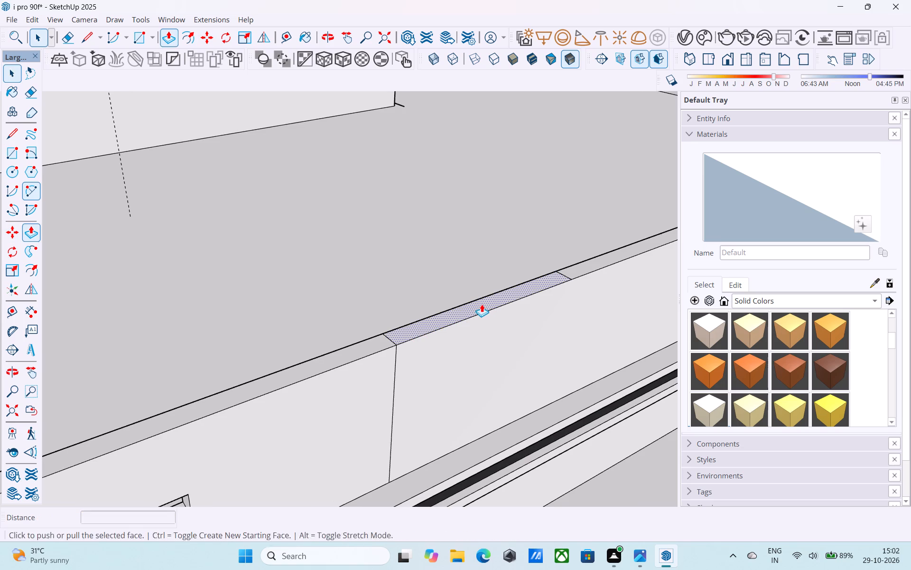
click(482, 304)
text(1')
key(Return)
key(space)
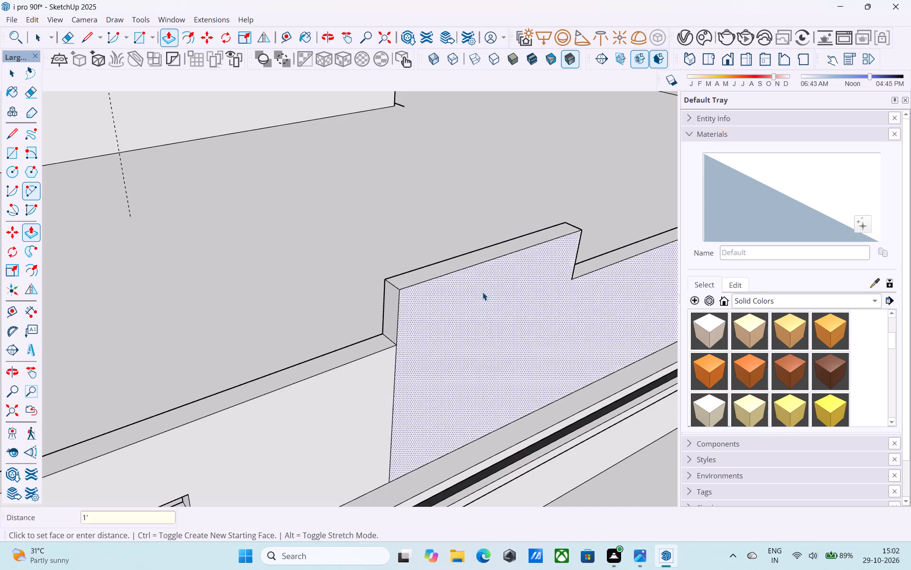
Measure the height of the white inner panel within the front parapet's raised frame.
scroll(483, 292, down, 19)
middle_drag(487, 292, 531, 273)
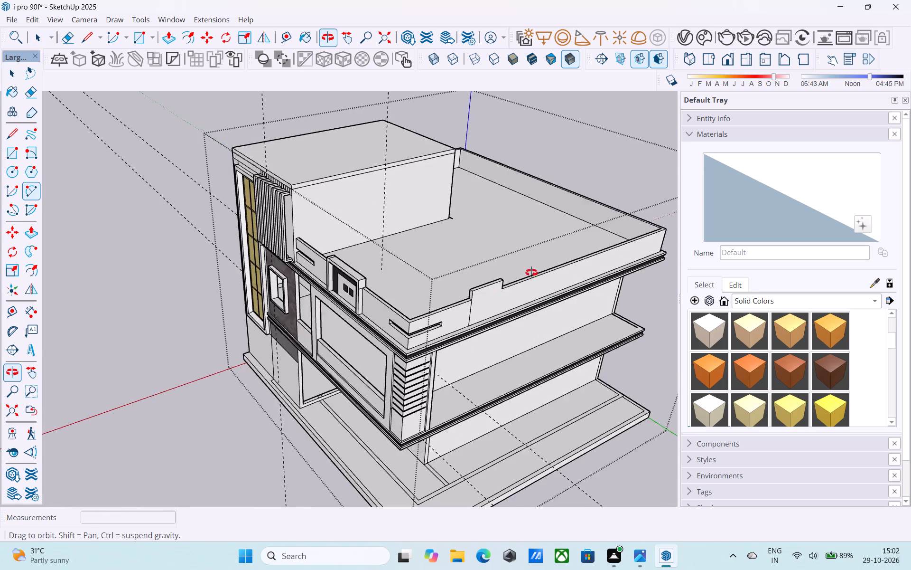
middle_drag(531, 273, 669, 227)
scroll(462, 218, up, 5)
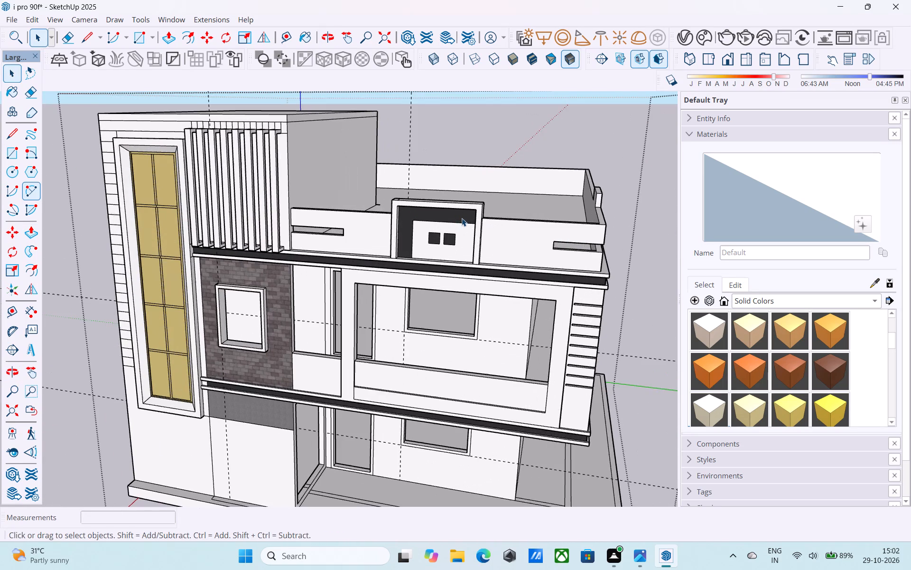
middle_drag(480, 239, 502, 237)
key(l)
scroll(430, 210, up, 2)
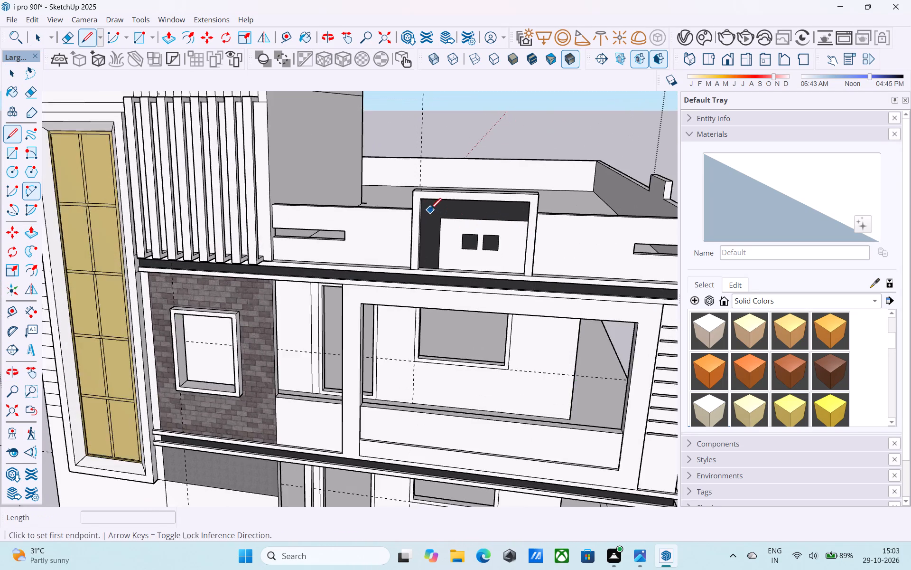
scroll(430, 210, up, 9)
click(448, 222)
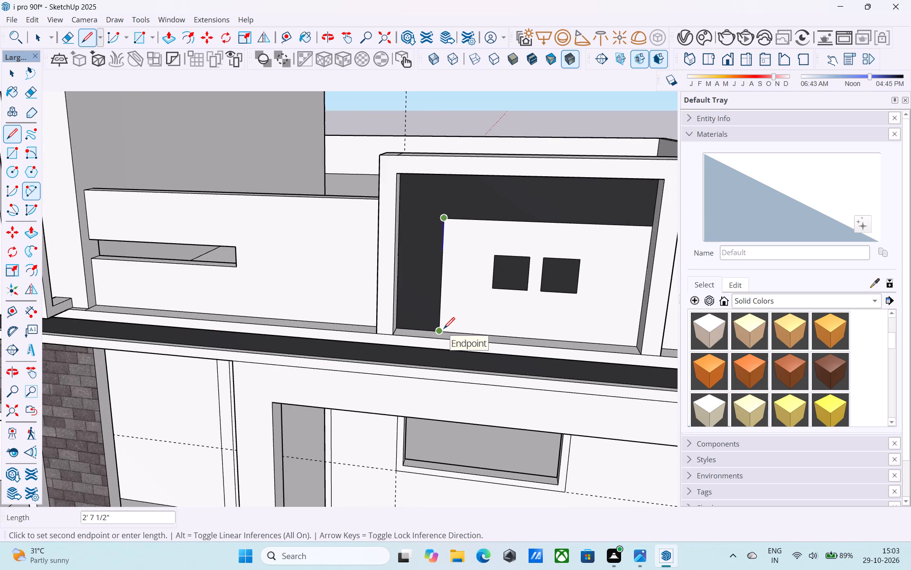
key(space)
Draw a vertical line down the side parapet's outer face from the raised block's rear lower corner to the parapet base.
scroll(444, 329, down, 9)
middle_drag(445, 327, 280, 291)
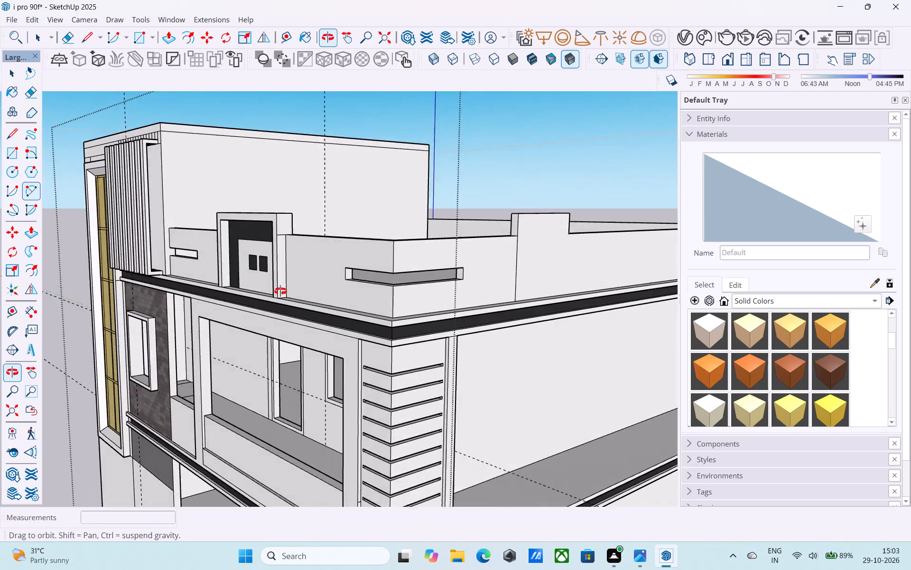
middle_drag(280, 291, 287, 291)
scroll(288, 290, down, 4)
middle_drag(407, 302, 52, 301)
scroll(53, 300, down, 5)
middle_drag(317, 317, 185, 316)
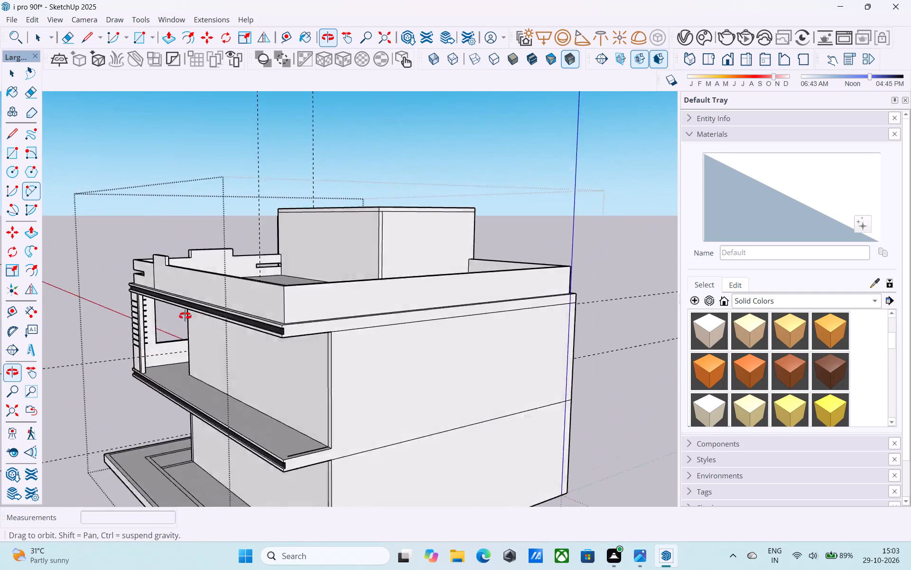
middle_drag(185, 316, 369, 316)
middle_drag(296, 309, 453, 323)
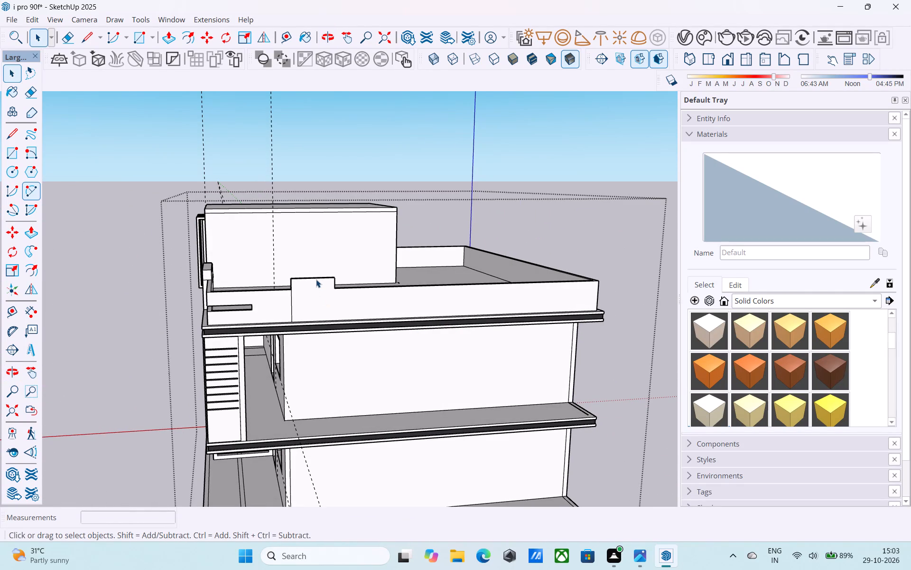
scroll(316, 279, up, 5)
key(l)
scroll(331, 294, up, 9)
click(367, 295)
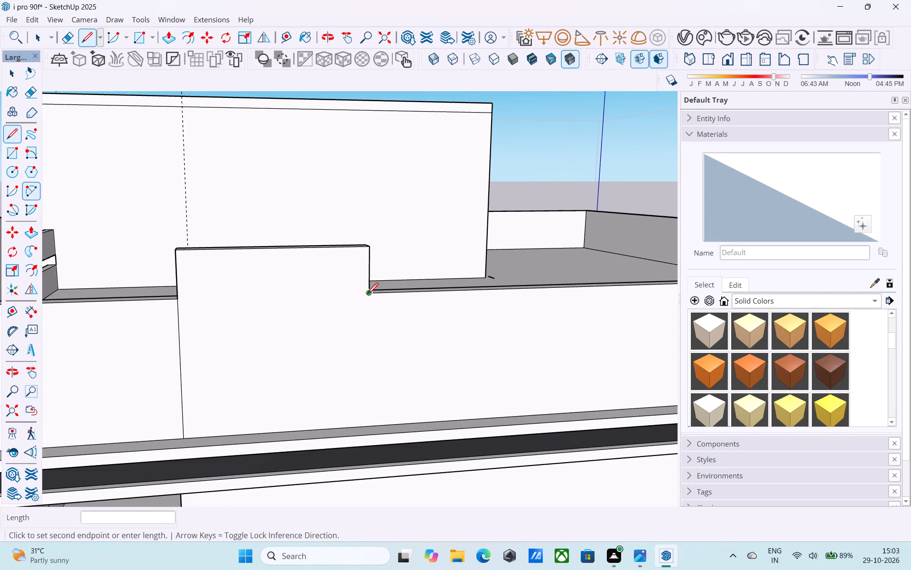
click(370, 425)
key(space)
Offset the outline of the raised block's outer face 1' inward.
click(335, 400)
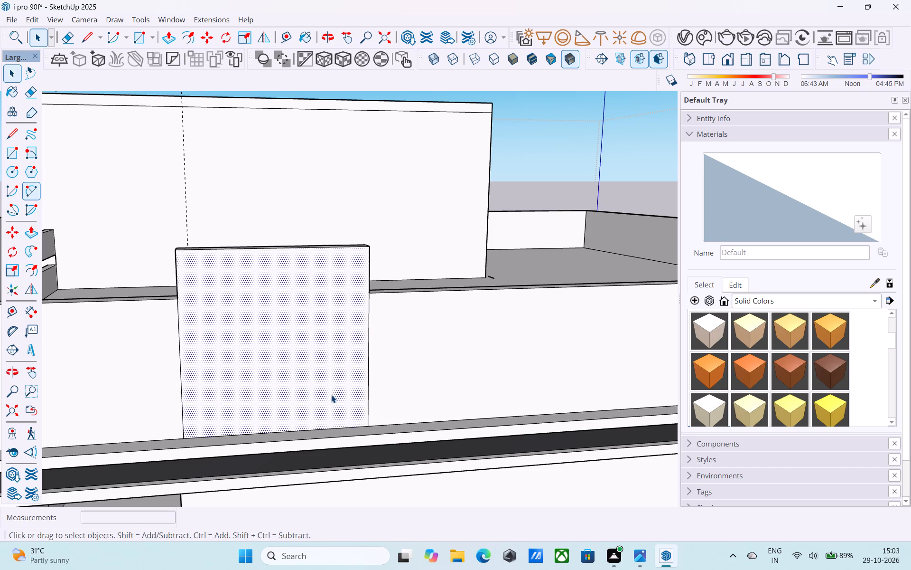
key(f)
click(330, 393)
key(1)
key(apostrophe)
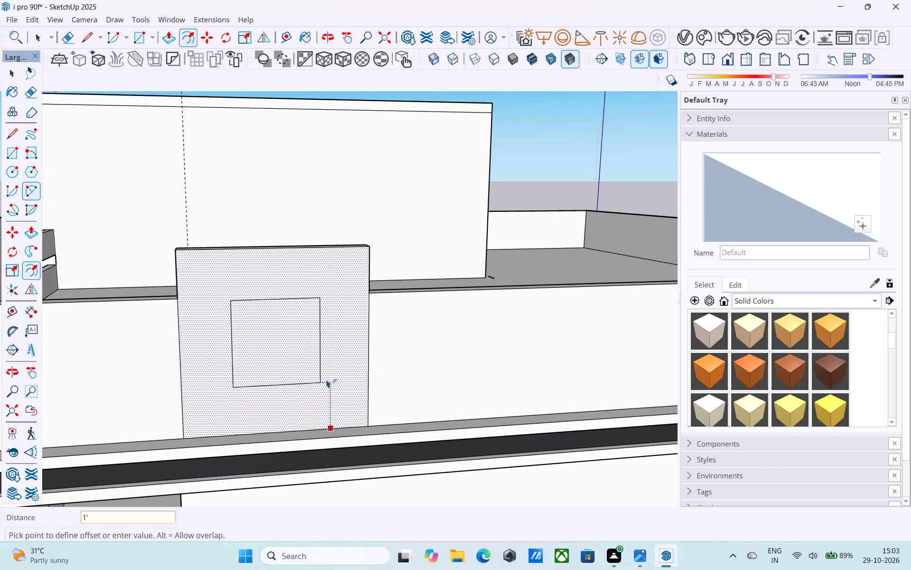
key(Return)
key(space)
Draw lines from the inset square's lower front corner to the parapet base and from its upper rear corner to the block's rear edge.
text(l)
click(234, 389)
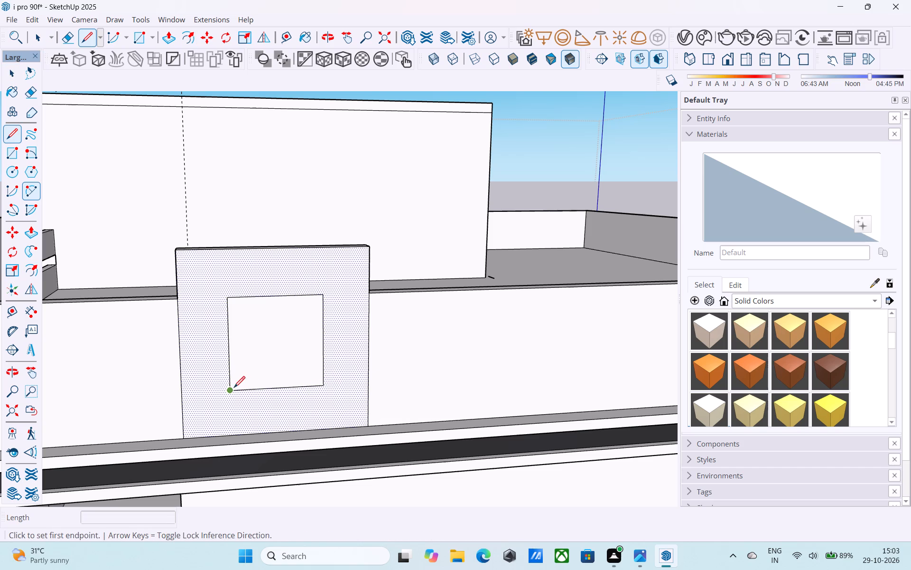
click(234, 434)
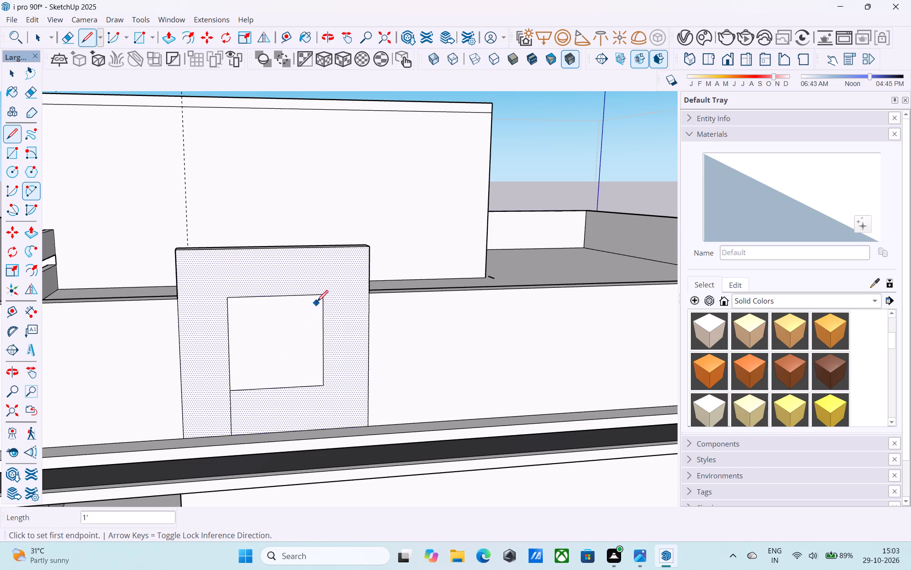
click(320, 297)
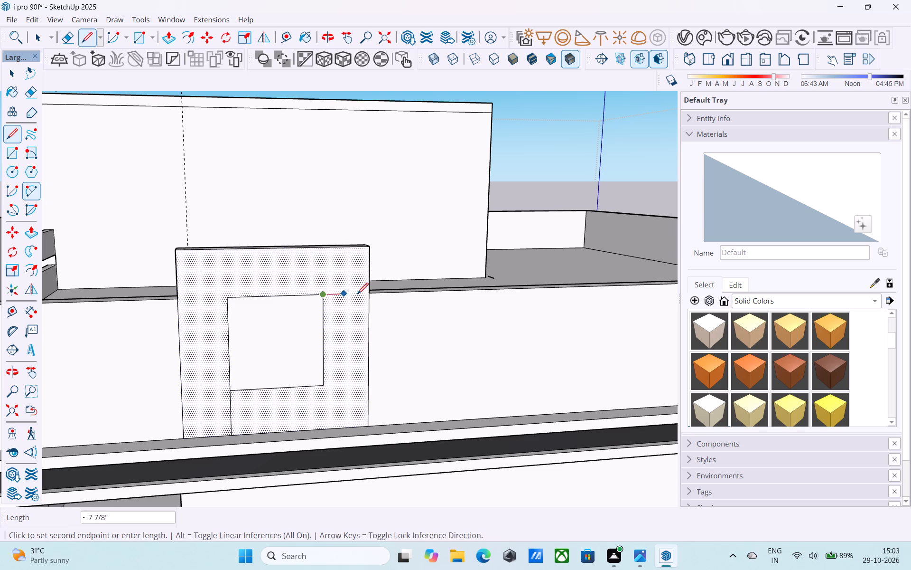
click(367, 294)
key(space)
Erase the inset square's rear and bottom edges to leave an L-shaped frame face around an open inner panel.
key(e)
drag(333, 341, 317, 393)
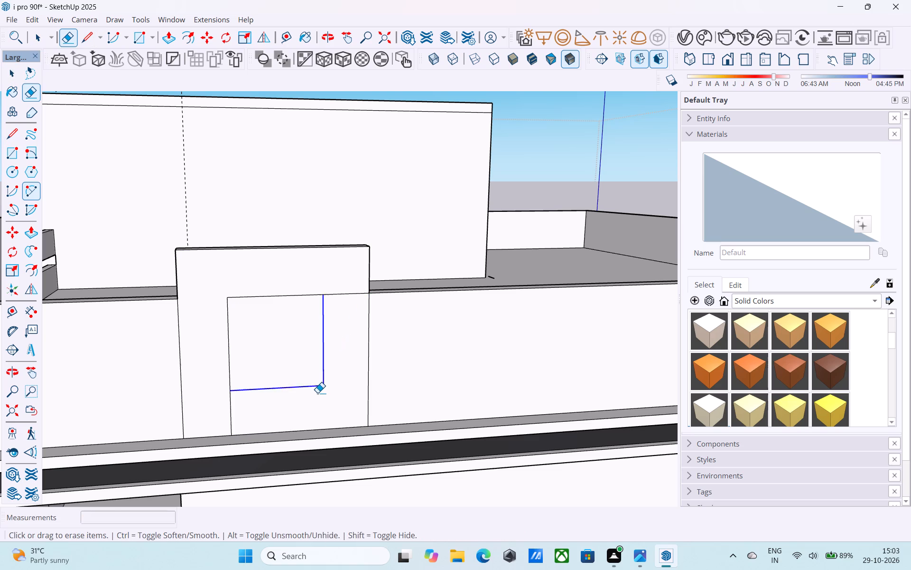
key(space)
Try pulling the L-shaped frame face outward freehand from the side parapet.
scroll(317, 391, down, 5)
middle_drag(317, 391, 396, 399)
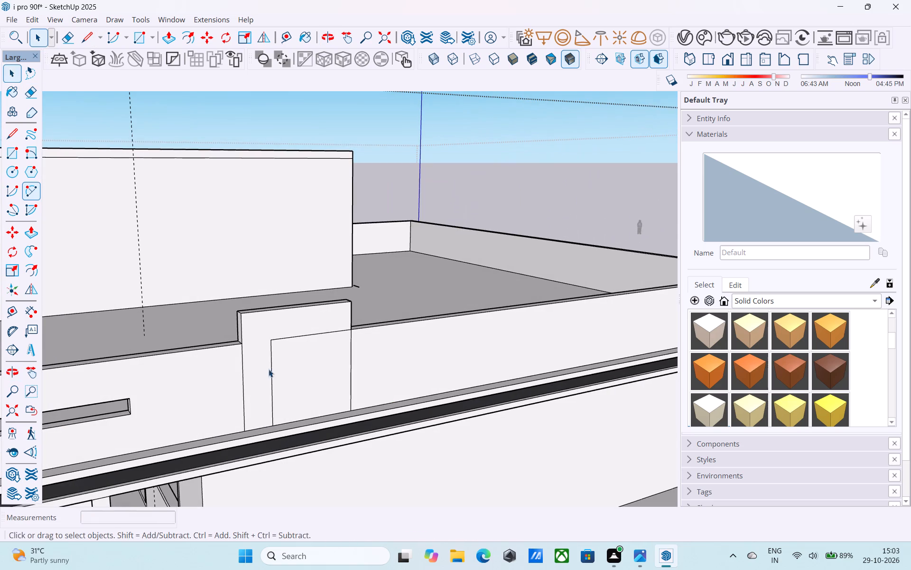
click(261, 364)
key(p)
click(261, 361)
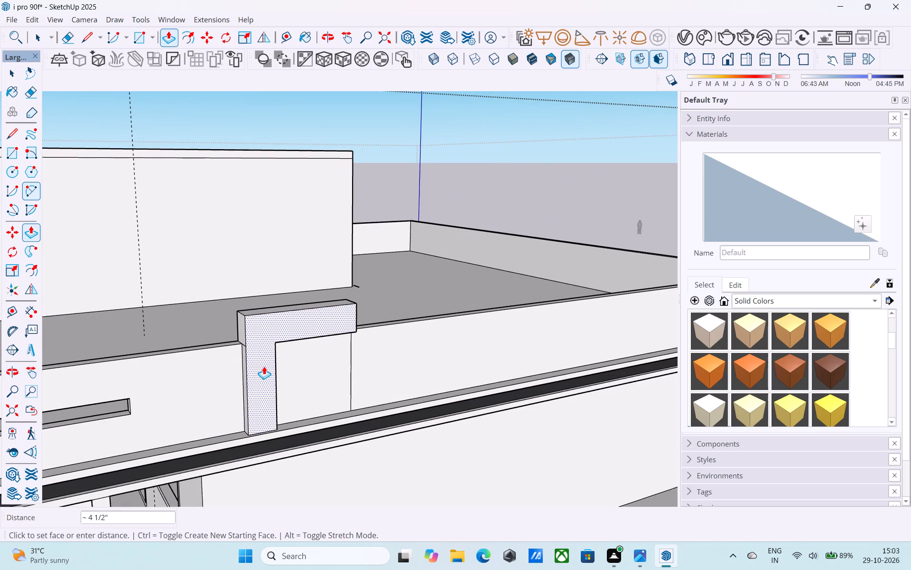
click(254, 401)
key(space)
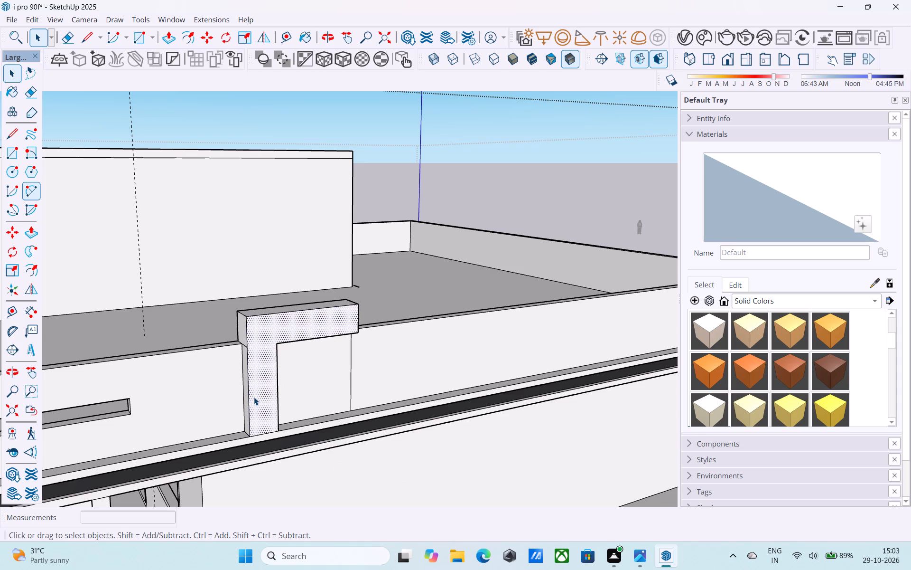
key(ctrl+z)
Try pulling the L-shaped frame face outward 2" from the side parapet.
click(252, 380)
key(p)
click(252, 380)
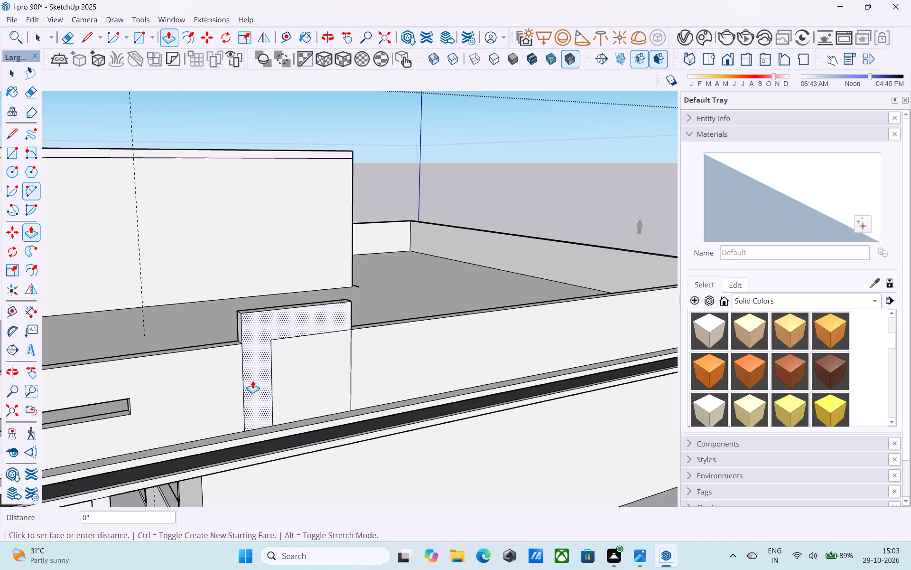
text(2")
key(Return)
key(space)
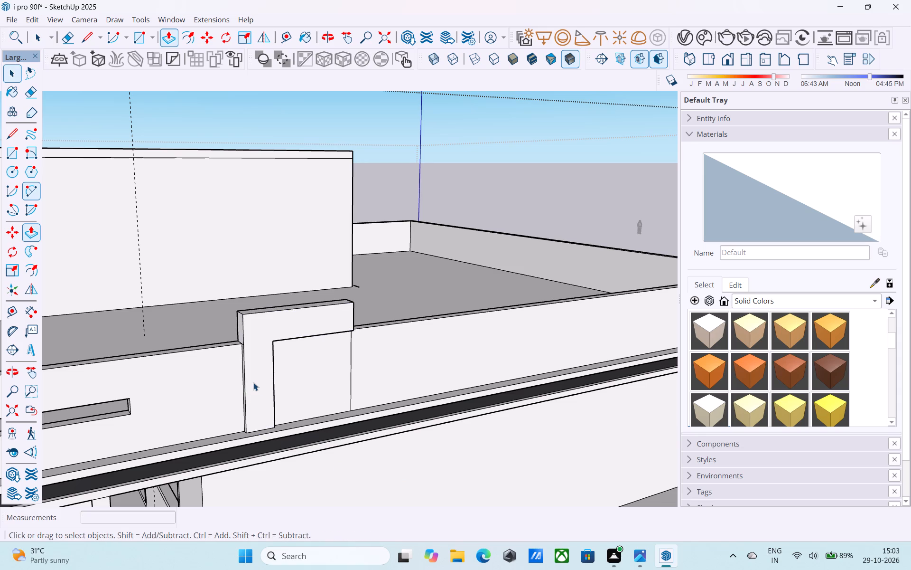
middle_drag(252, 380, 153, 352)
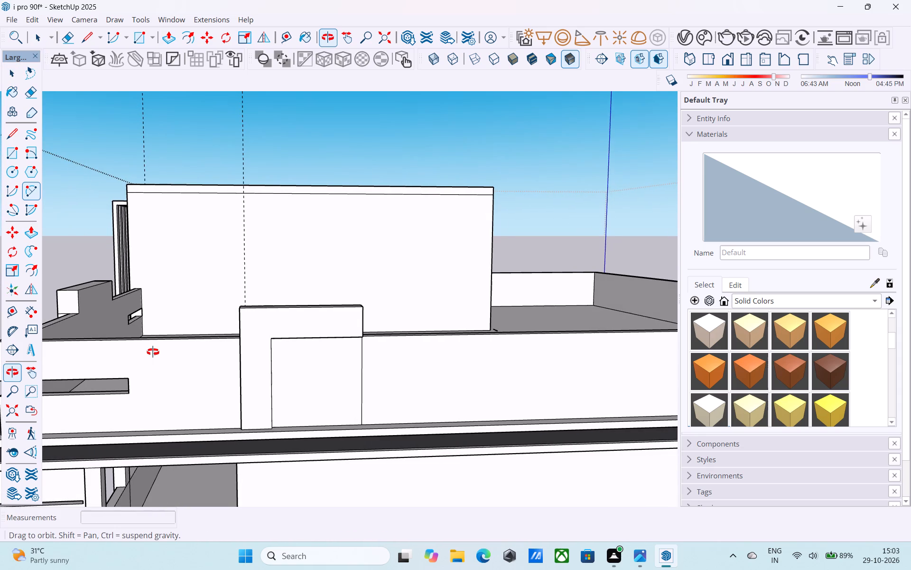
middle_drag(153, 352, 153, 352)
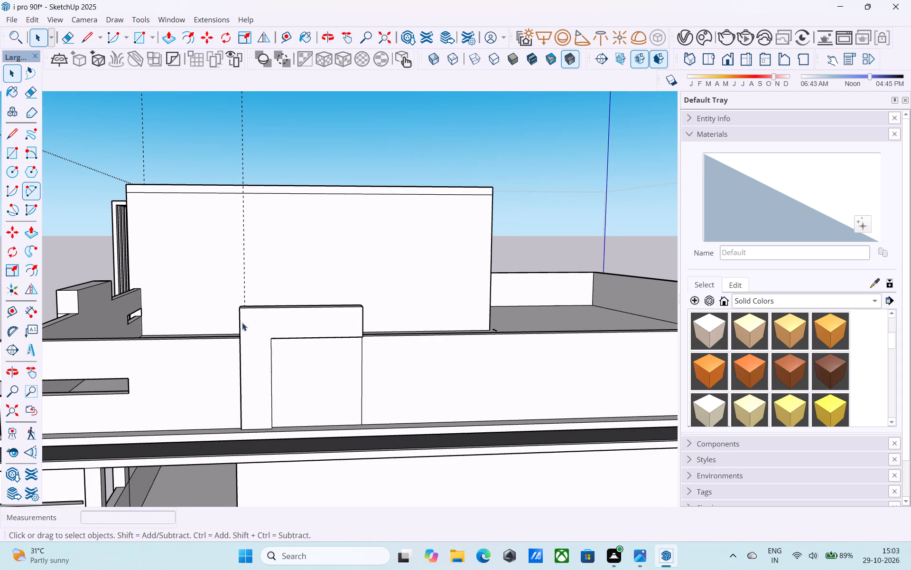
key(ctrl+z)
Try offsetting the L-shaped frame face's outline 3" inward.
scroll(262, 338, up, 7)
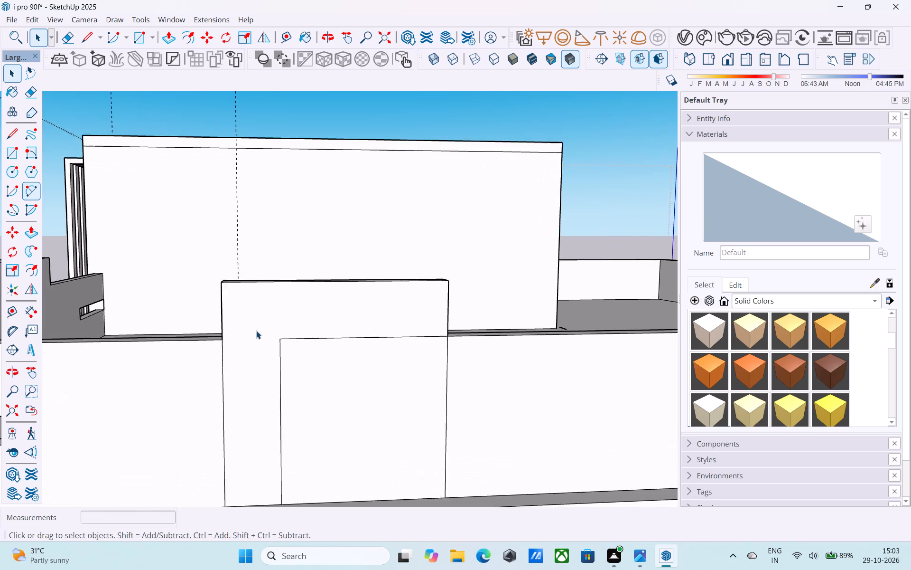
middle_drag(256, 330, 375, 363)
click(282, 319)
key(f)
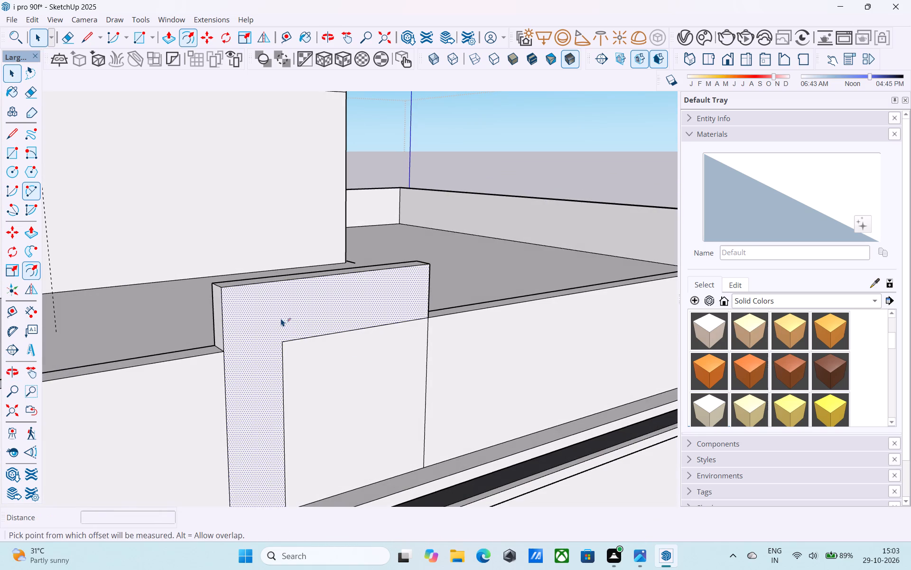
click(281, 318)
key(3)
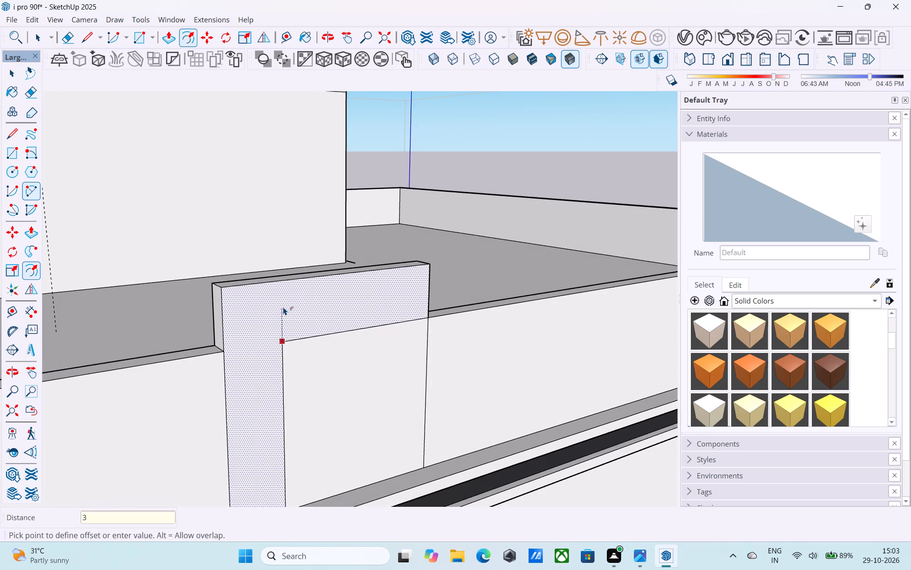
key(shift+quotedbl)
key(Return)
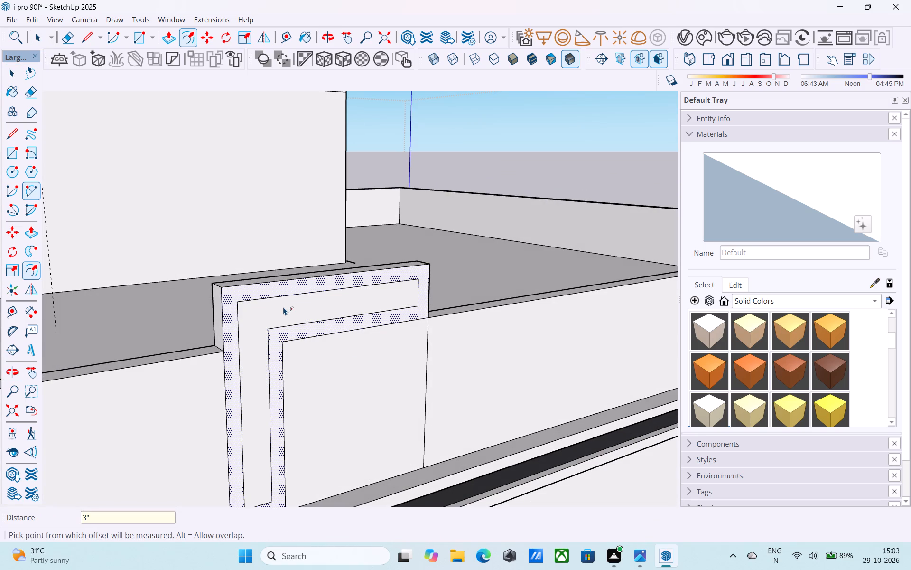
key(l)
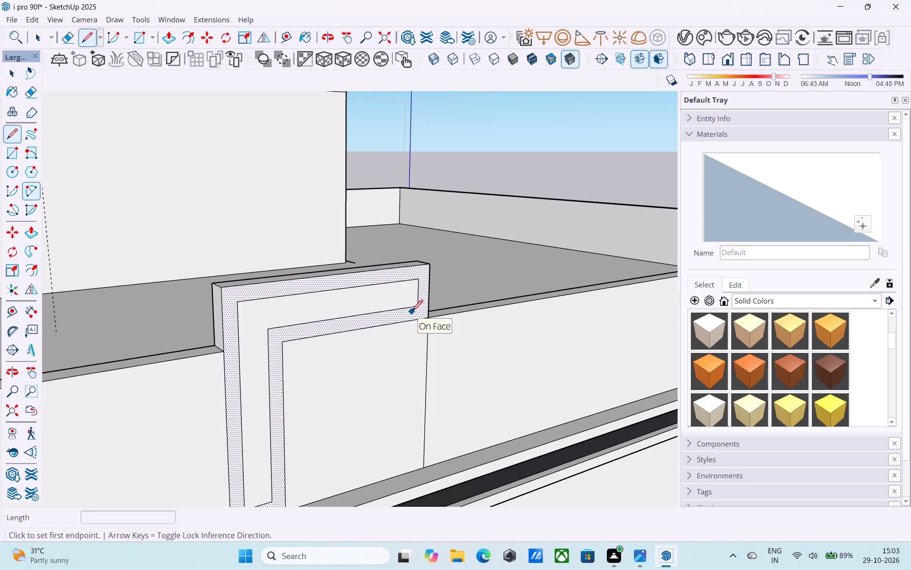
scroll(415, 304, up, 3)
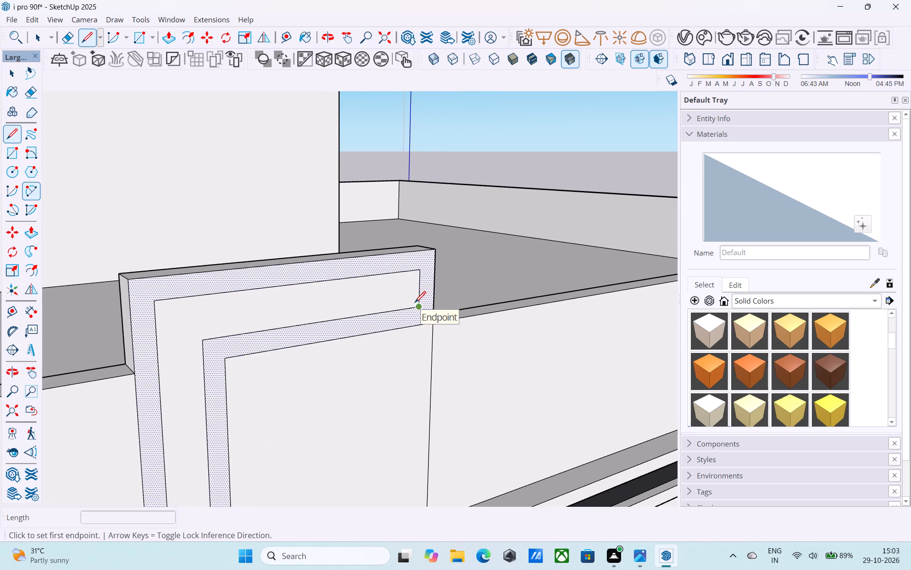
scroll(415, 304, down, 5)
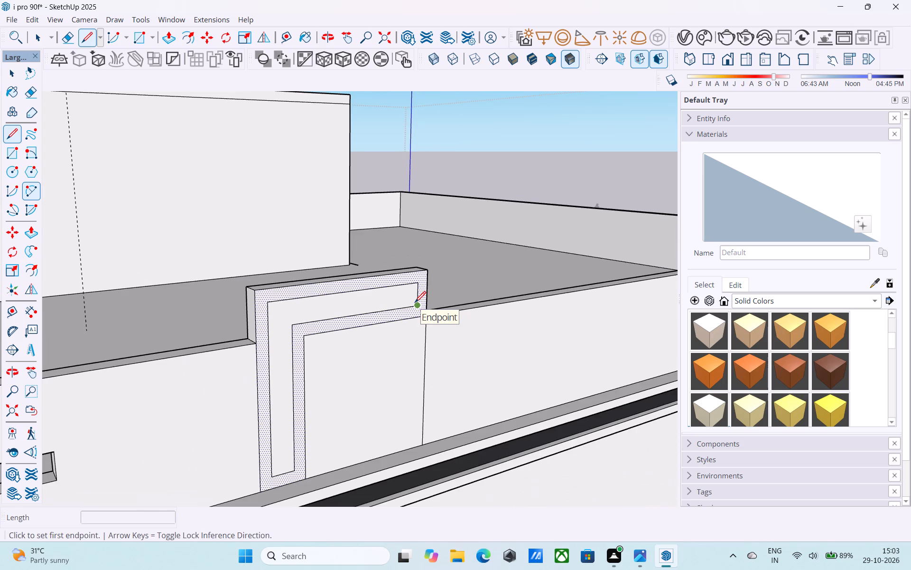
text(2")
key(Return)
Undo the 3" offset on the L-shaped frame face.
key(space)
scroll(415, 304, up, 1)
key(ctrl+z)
Offset the L-shaped frame face's outline 2" inward to form a narrow border.
click(356, 304)
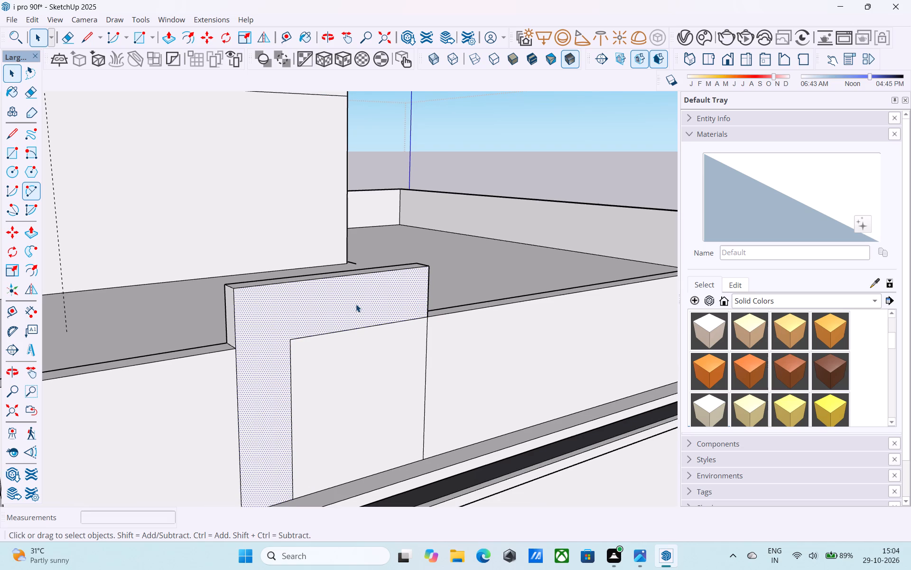
key(f)
click(355, 303)
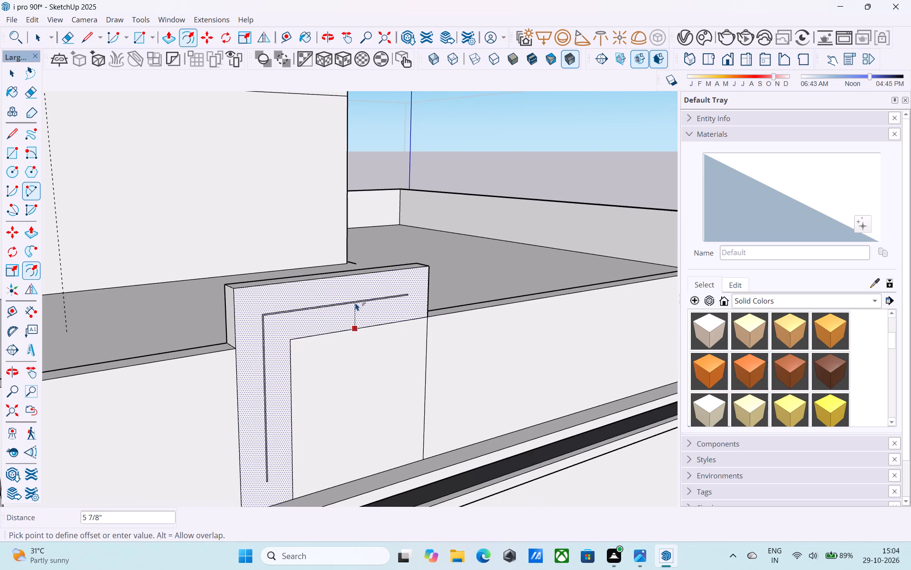
text(2")
key(Return)
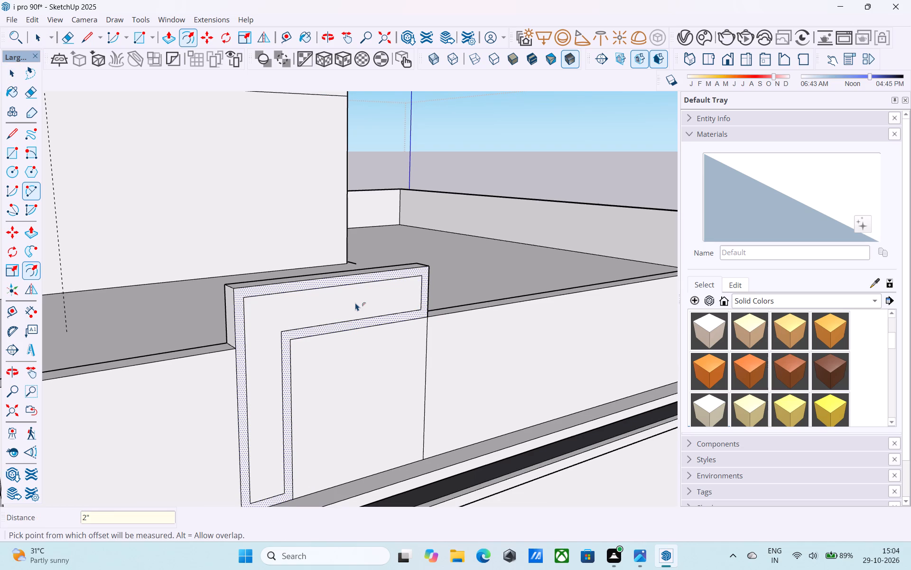
middle_drag(495, 370, 487, 365)
key(space)
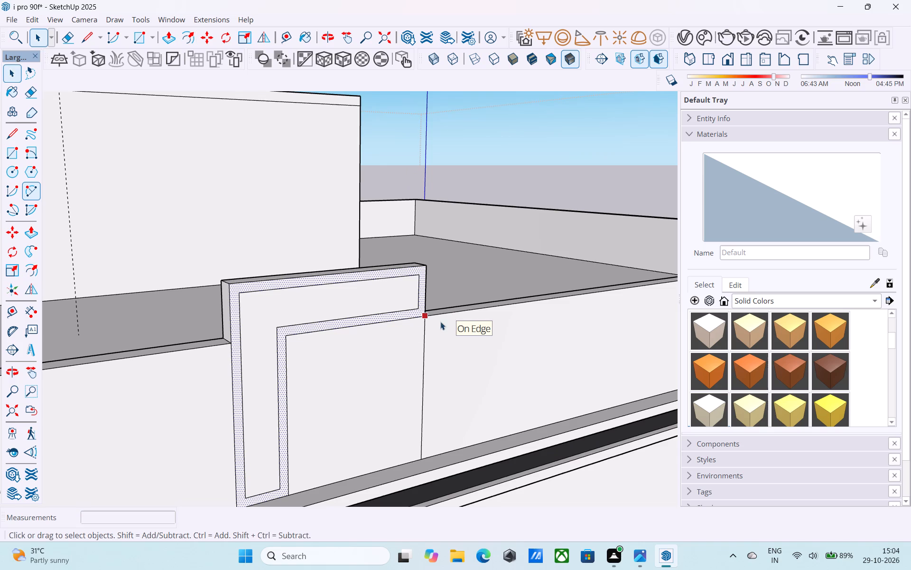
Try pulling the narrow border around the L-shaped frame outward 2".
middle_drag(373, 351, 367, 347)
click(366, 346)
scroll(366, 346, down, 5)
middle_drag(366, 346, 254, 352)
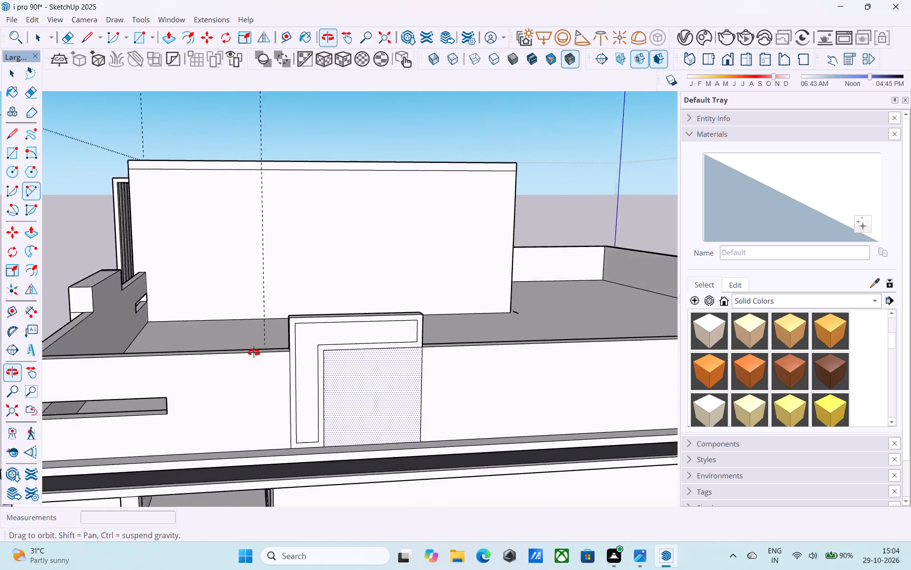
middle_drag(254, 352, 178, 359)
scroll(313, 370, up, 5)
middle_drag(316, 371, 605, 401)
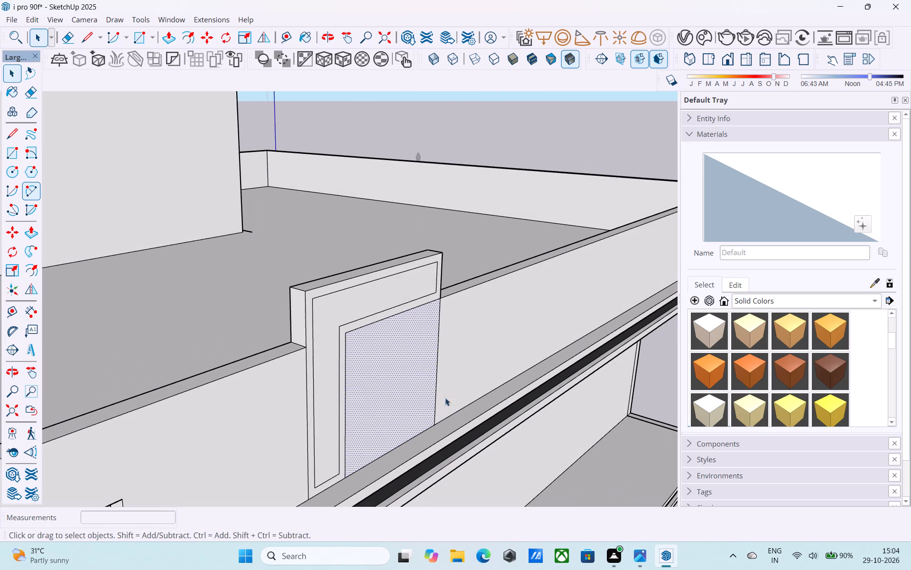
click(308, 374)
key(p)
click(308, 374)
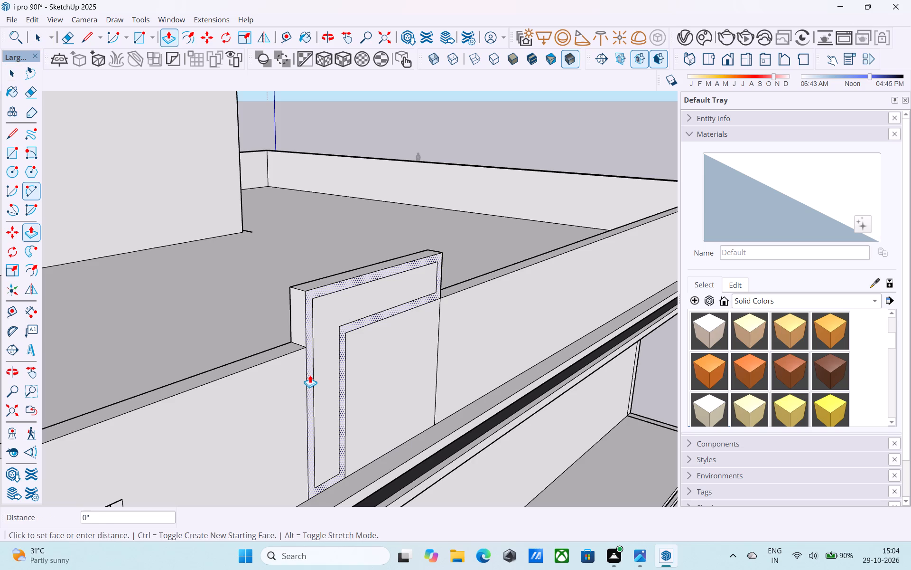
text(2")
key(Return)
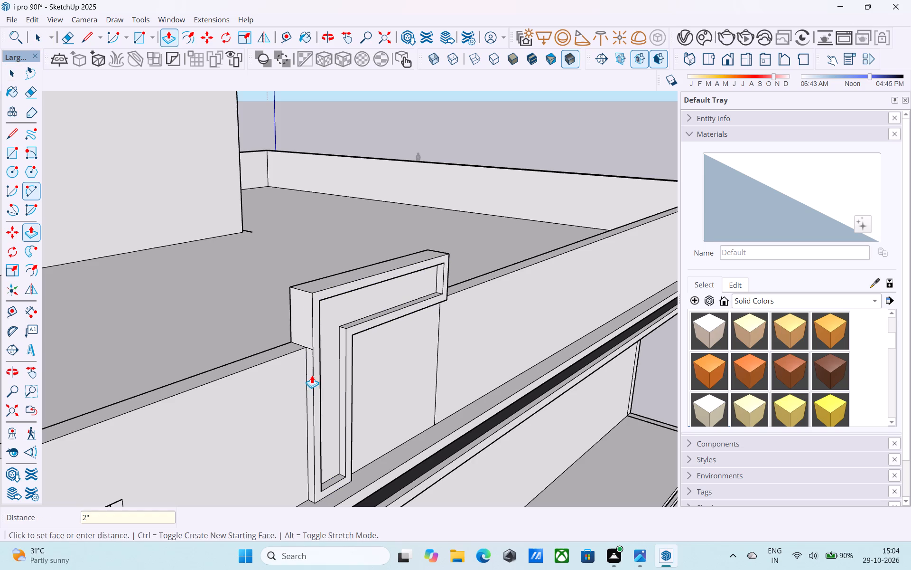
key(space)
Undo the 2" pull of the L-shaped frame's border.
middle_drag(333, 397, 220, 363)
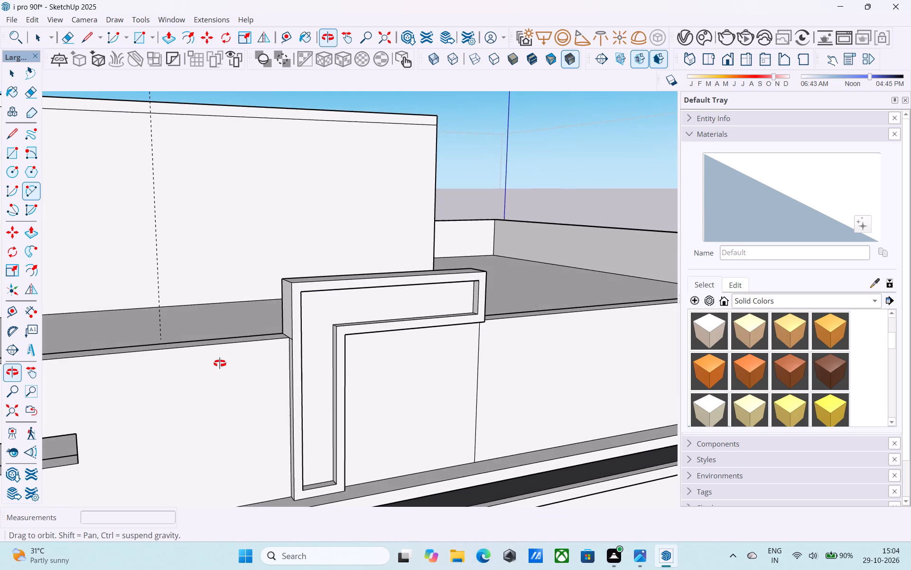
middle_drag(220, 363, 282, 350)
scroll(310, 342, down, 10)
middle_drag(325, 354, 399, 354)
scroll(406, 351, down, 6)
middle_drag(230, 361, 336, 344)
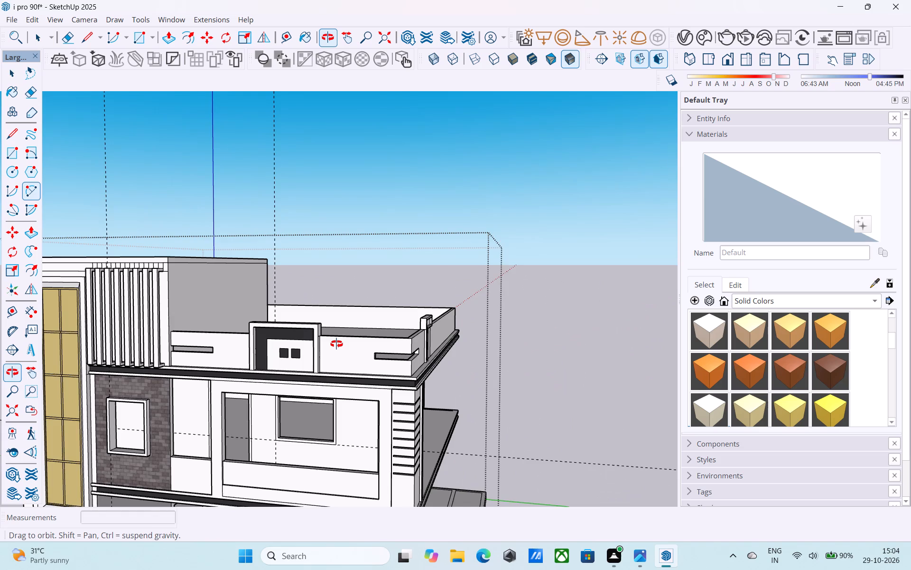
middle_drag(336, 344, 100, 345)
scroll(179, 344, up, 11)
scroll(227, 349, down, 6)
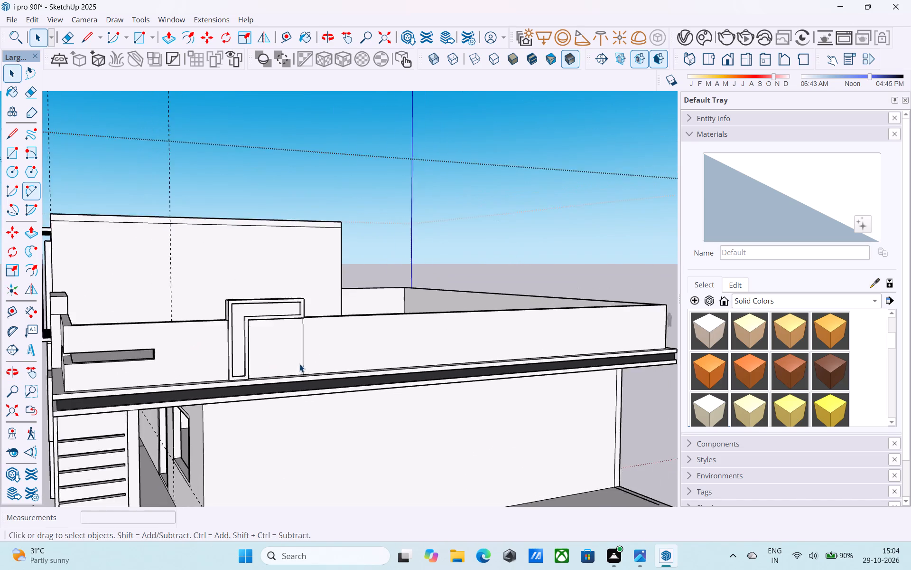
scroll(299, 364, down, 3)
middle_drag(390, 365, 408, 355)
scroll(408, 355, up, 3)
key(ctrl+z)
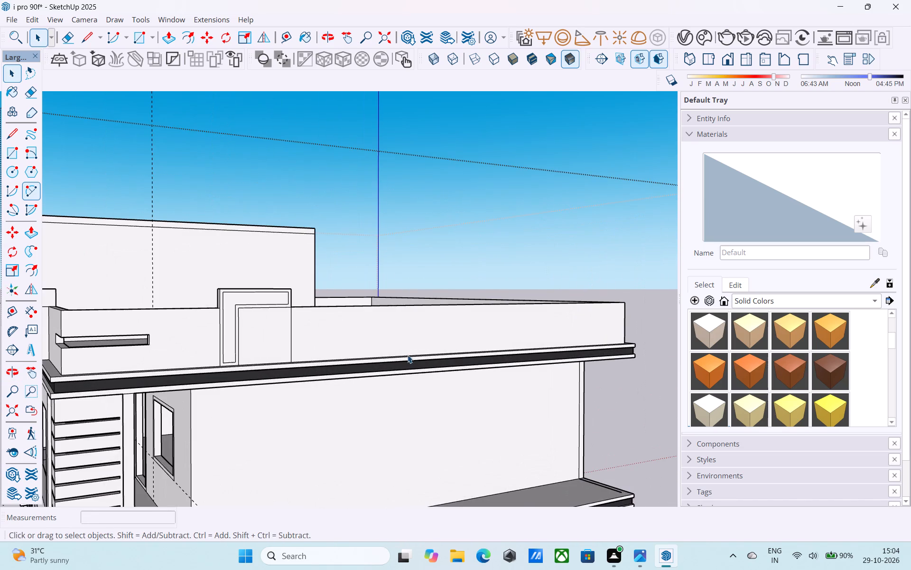
Erase the inner-corner and top lines of the narrow offset border on the side parapet's L-shaped frame face.
scroll(408, 355, up, 4)
shift+middle_drag(377, 354, 551, 418)
scroll(350, 357, up, 4)
key(e)
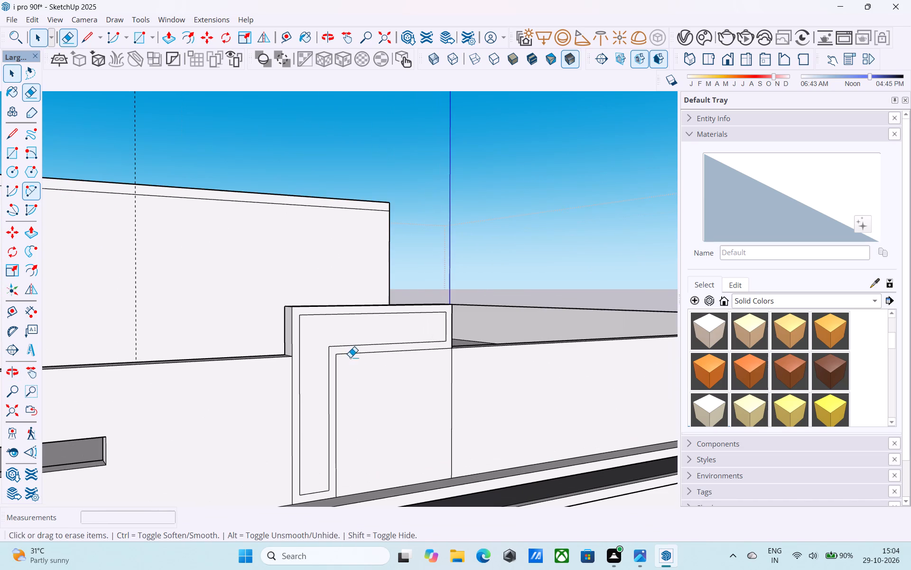
drag(340, 351, 334, 351)
drag(332, 351, 323, 345)
click(321, 317)
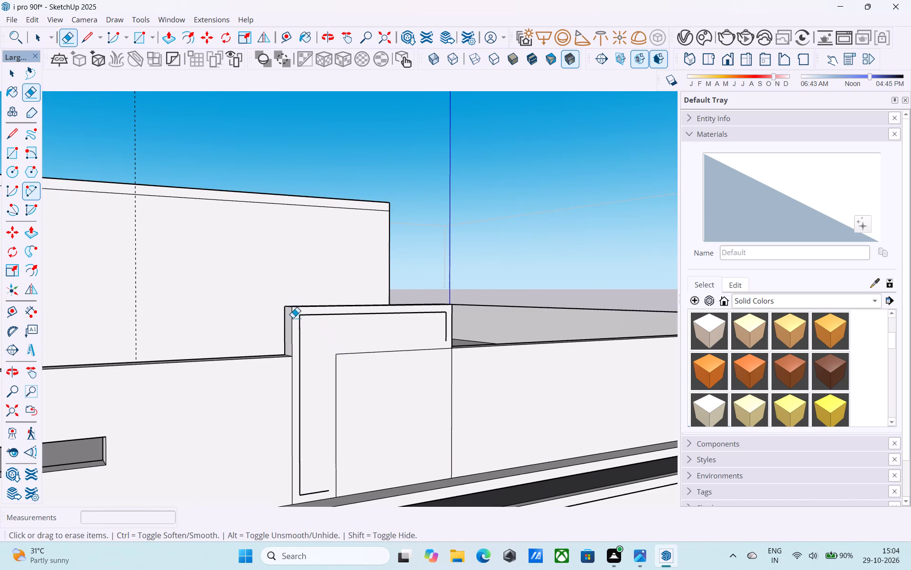
click(298, 320)
click(304, 313)
Erase the L-shape's dividing lines and the leftover border segments, leaving one plain rectangular face on the raised side panel.
scroll(324, 340, down, 12)
middle_drag(493, 354, 558, 320)
scroll(458, 323, up, 5)
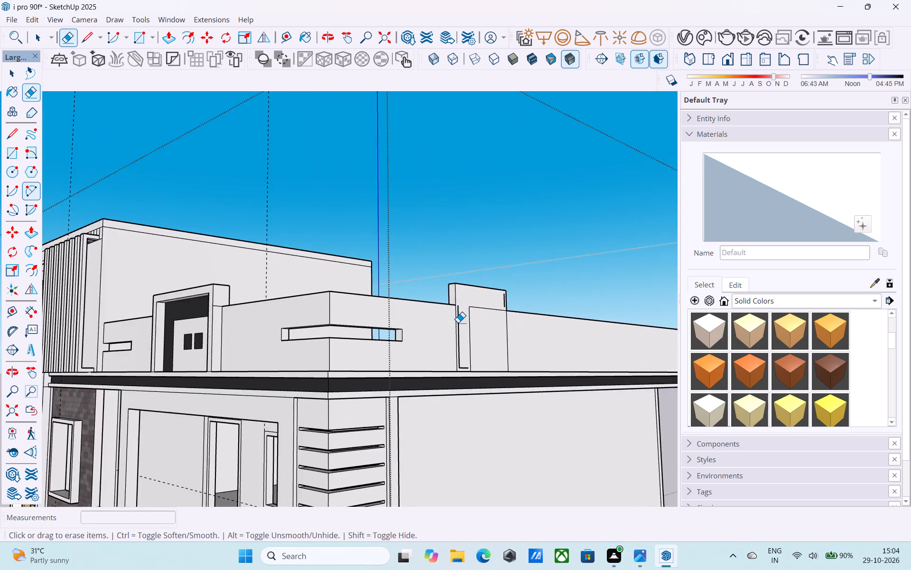
scroll(458, 323, up, 3)
scroll(458, 323, down, 4)
middle_drag(458, 323, 361, 335)
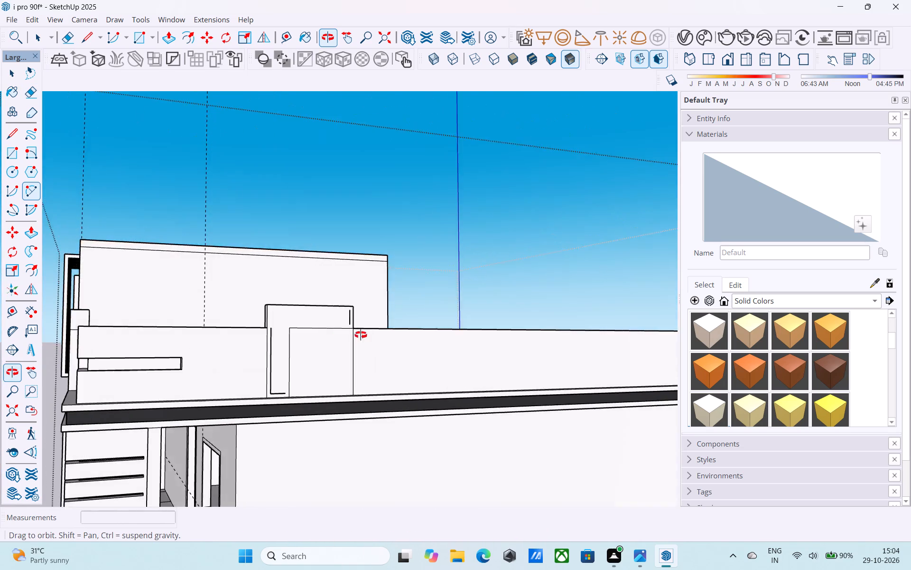
middle_drag(361, 335, 334, 336)
scroll(235, 334, up, 4)
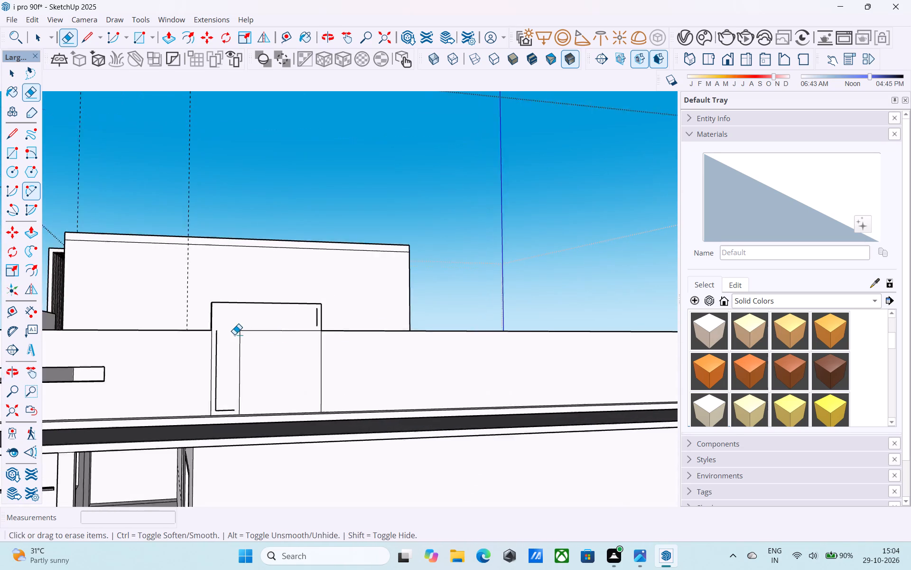
drag(250, 328, 249, 345)
scroll(237, 372, up, 4)
click(237, 370)
drag(251, 376, 233, 373)
drag(215, 372, 205, 373)
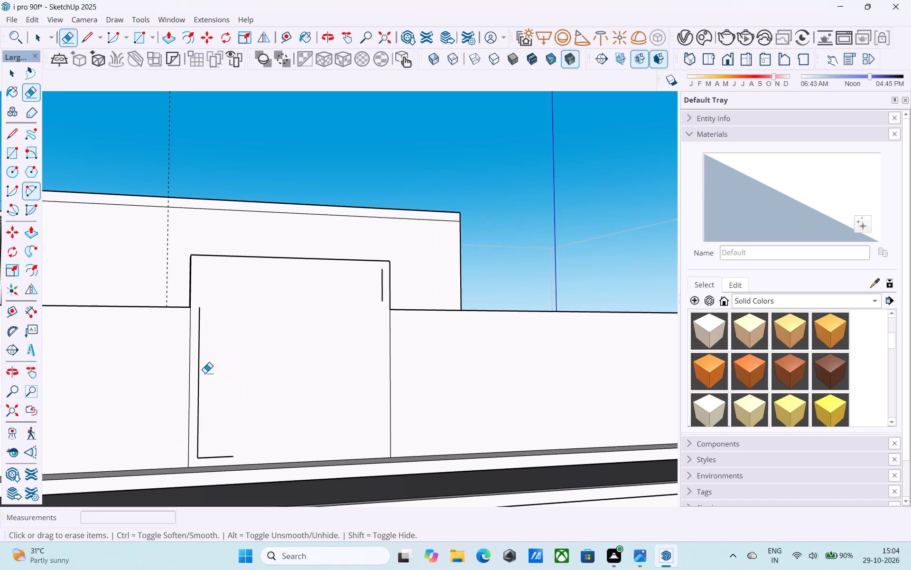
drag(205, 373, 197, 371)
click(208, 457)
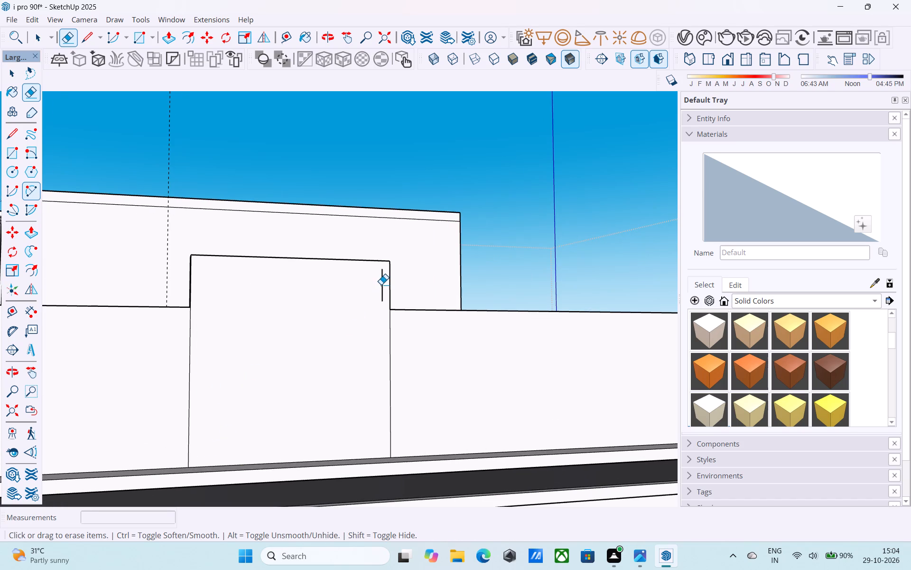
click(381, 285)
Check the border width of the raised frame on the front parapet.
scroll(391, 293, down, 9)
middle_drag(311, 339, 531, 355)
scroll(406, 333, up, 4)
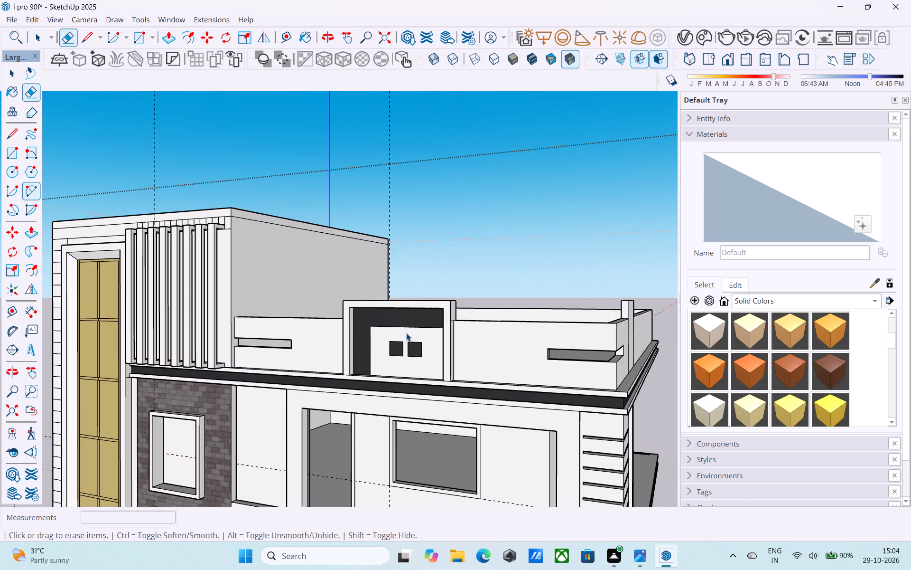
key(space)
scroll(463, 318, up, 3)
key(l)
scroll(418, 288, up, 5)
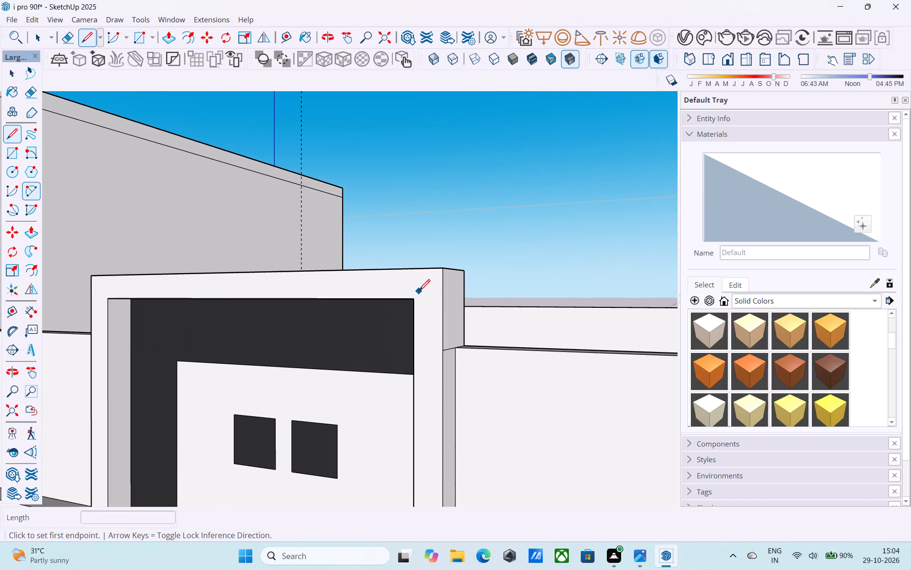
click(411, 298)
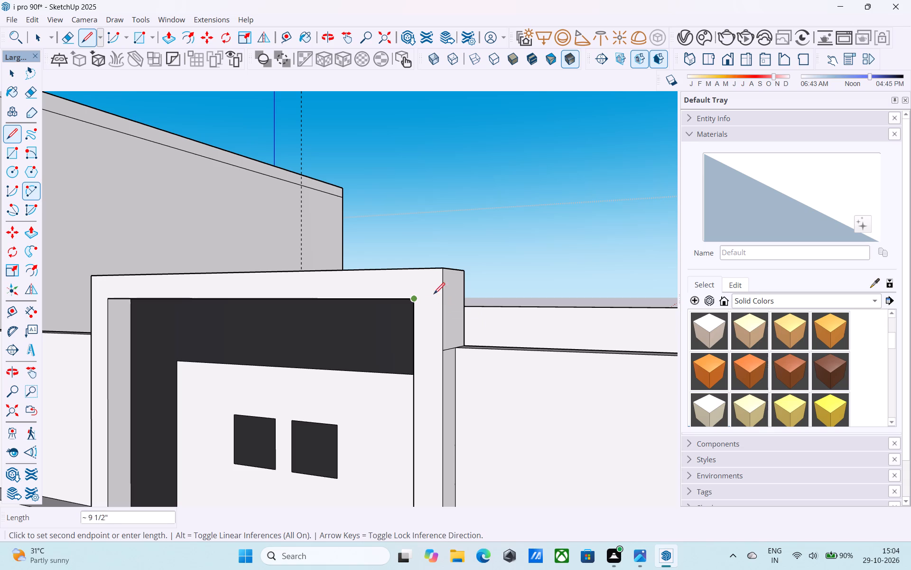
scroll(411, 270, down, 9)
key(space)
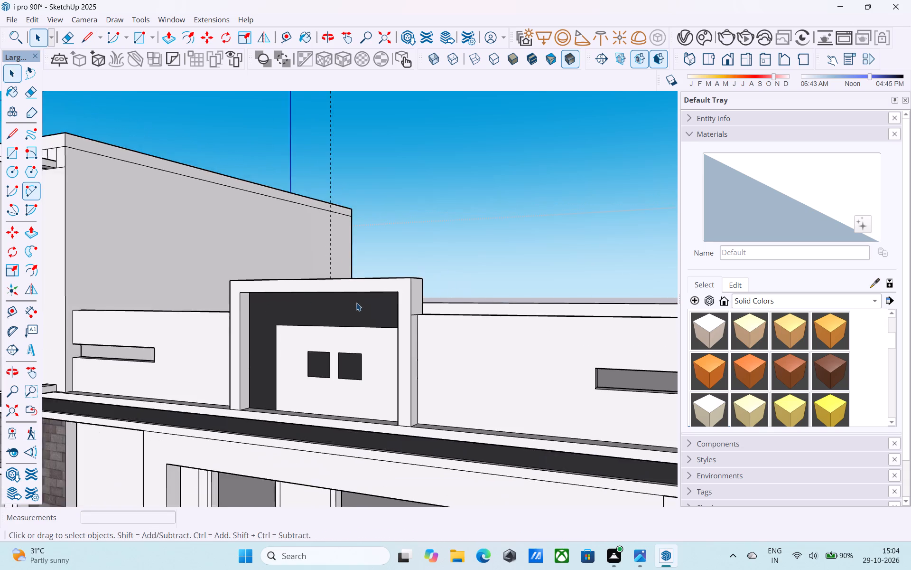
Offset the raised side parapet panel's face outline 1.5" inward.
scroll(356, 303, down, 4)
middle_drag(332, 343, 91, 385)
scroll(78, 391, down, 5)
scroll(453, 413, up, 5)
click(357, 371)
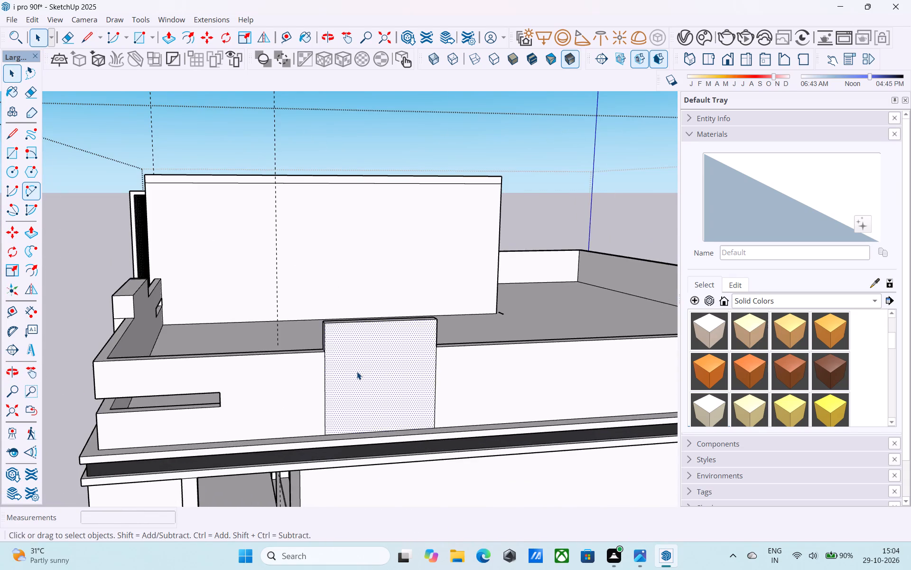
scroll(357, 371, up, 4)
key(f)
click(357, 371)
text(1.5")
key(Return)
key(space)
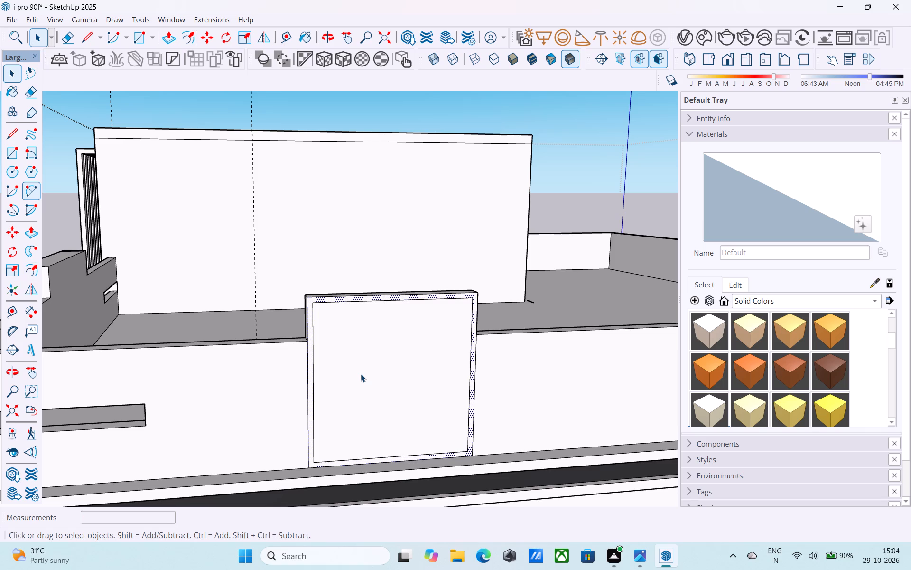
Measure the height of the dark L-shaped band inside the front parapet frame.
scroll(365, 392, down, 3)
middle_drag(365, 392, 743, 377)
scroll(539, 362, down, 6)
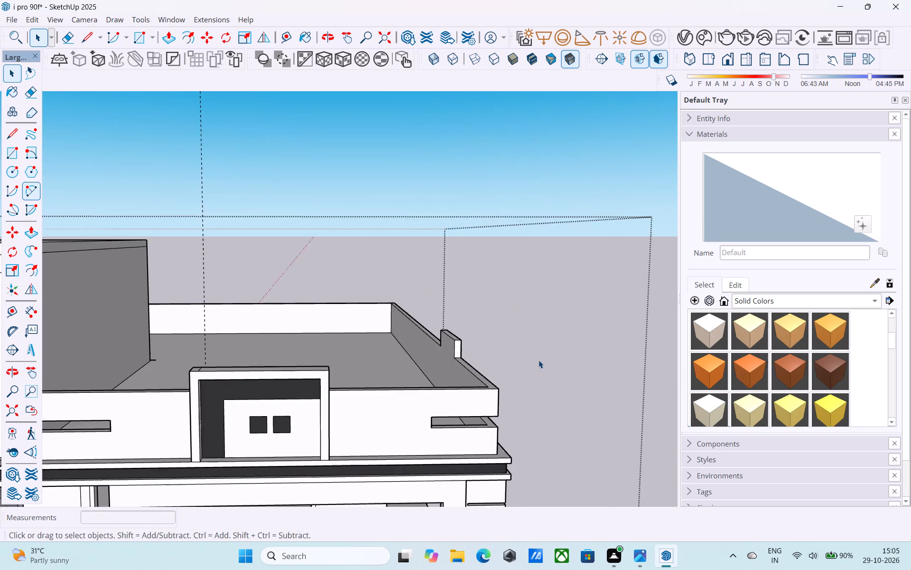
scroll(539, 360, down, 4)
middle_drag(537, 359, 553, 294)
scroll(408, 277, up, 3)
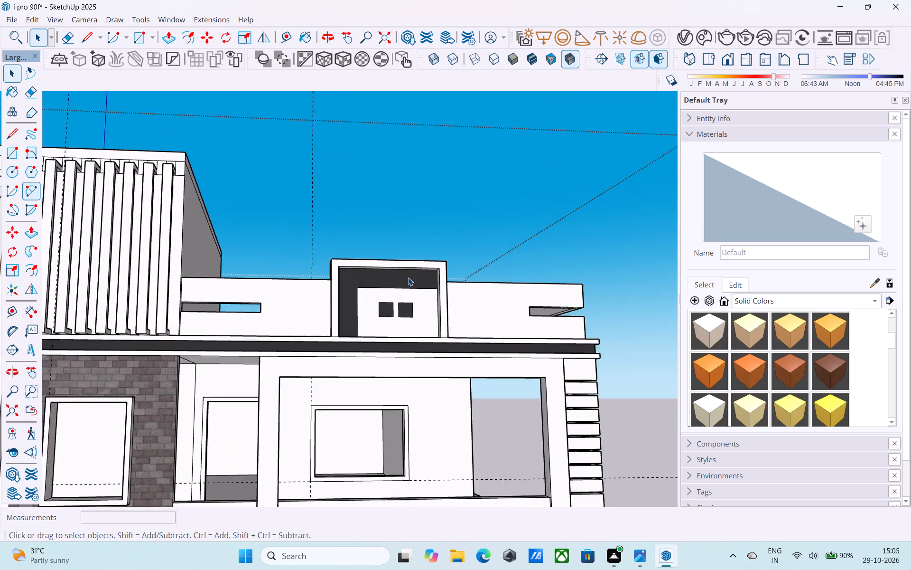
scroll(408, 277, up, 1)
key(l)
scroll(408, 276, up, 8)
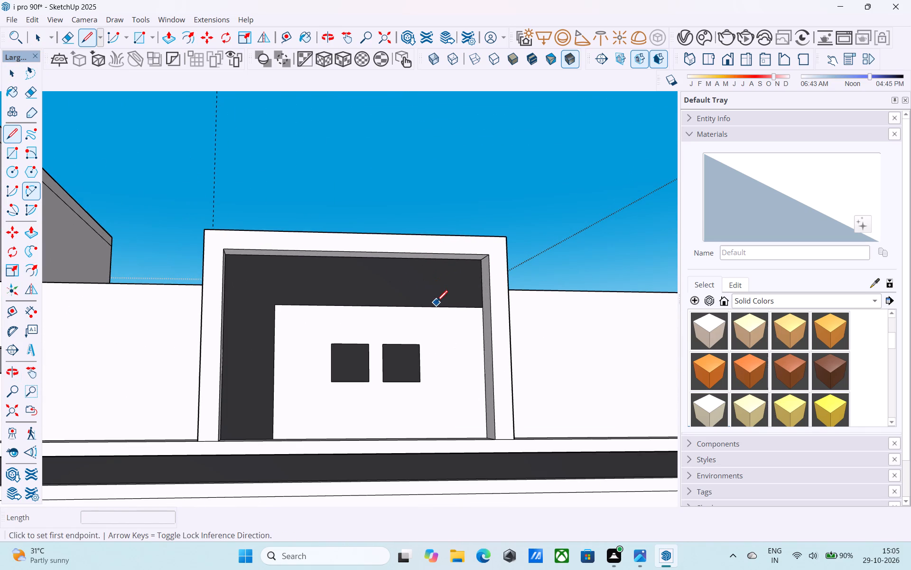
click(438, 305)
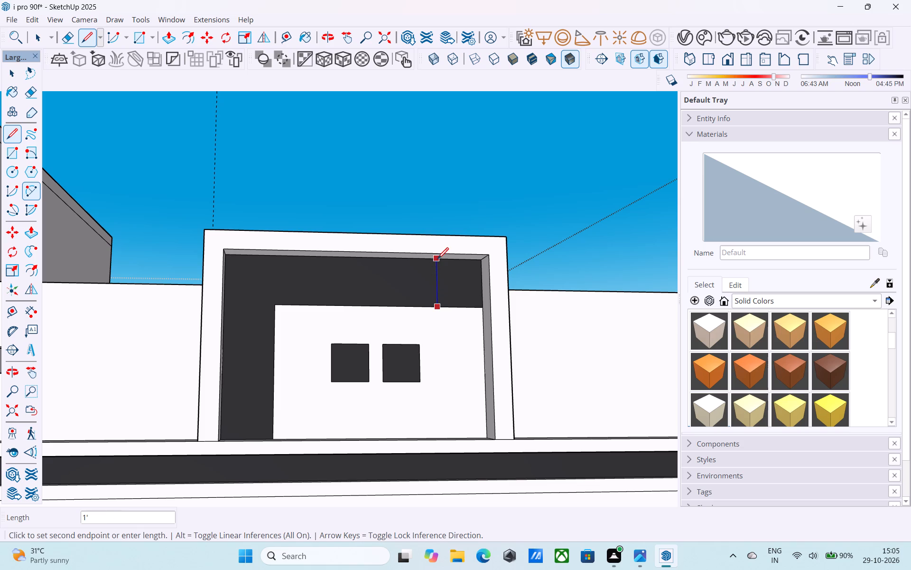
scroll(438, 259, down, 4)
middle_drag(438, 259, 189, 323)
key(space)
scroll(178, 321, down, 2)
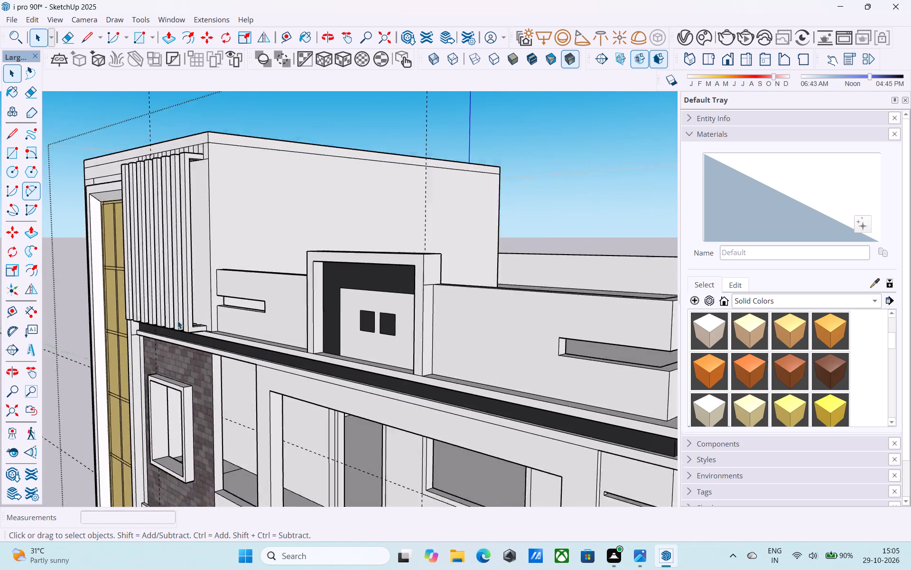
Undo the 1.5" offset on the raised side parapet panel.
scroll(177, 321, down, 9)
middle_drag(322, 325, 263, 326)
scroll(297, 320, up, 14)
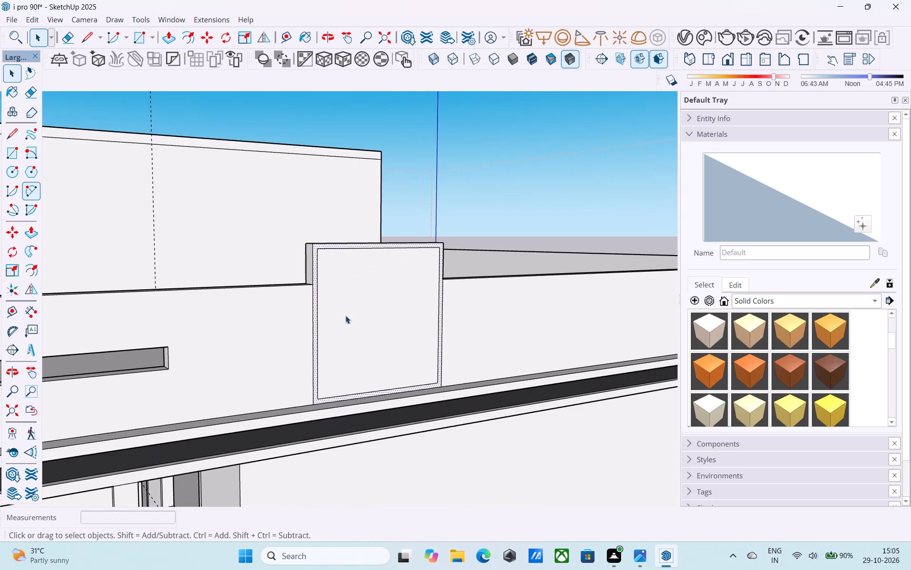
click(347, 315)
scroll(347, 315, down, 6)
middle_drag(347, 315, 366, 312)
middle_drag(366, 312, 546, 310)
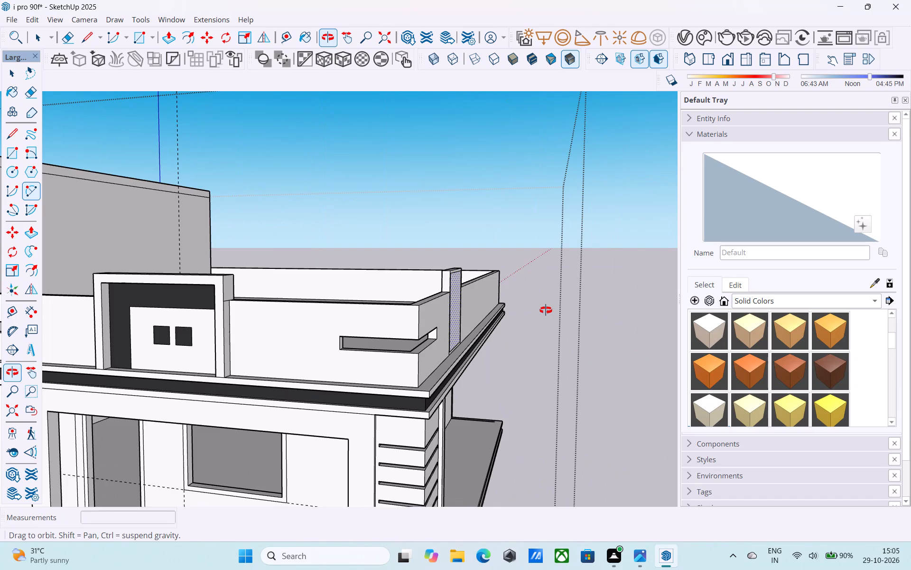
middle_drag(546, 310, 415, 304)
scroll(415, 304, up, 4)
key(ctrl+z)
Offset the raised side parapet panel's face outline 4.5" inward.
click(411, 306)
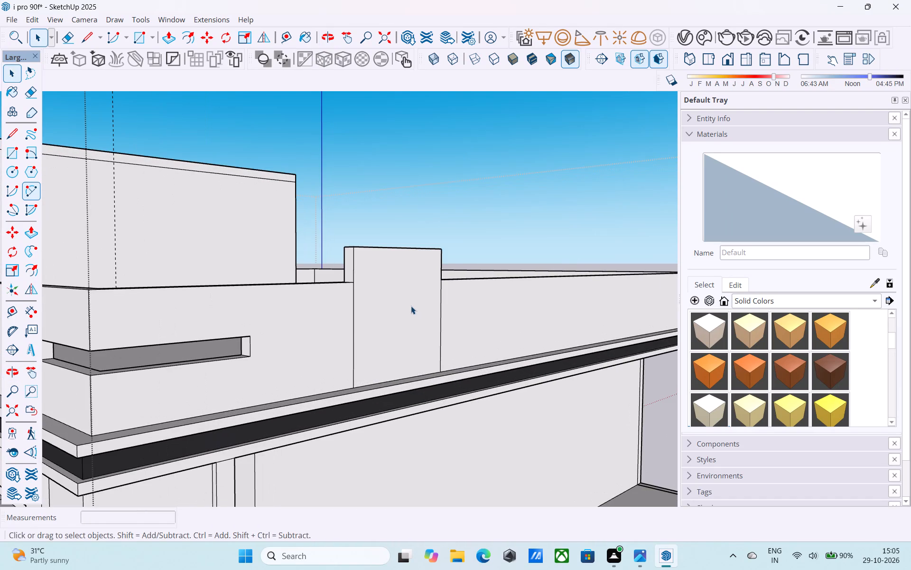
scroll(411, 306, up, 3)
key(f)
click(411, 306)
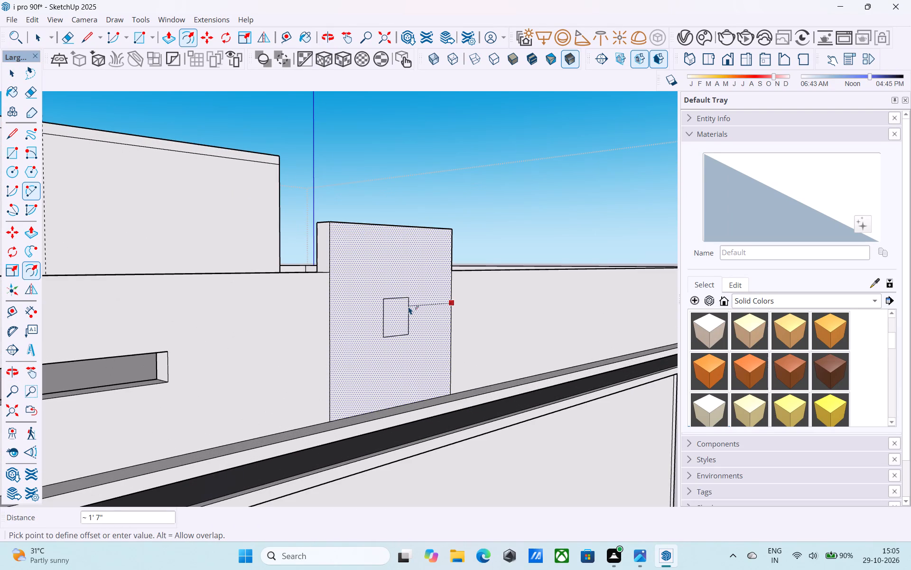
text(4.5")
key(Return)
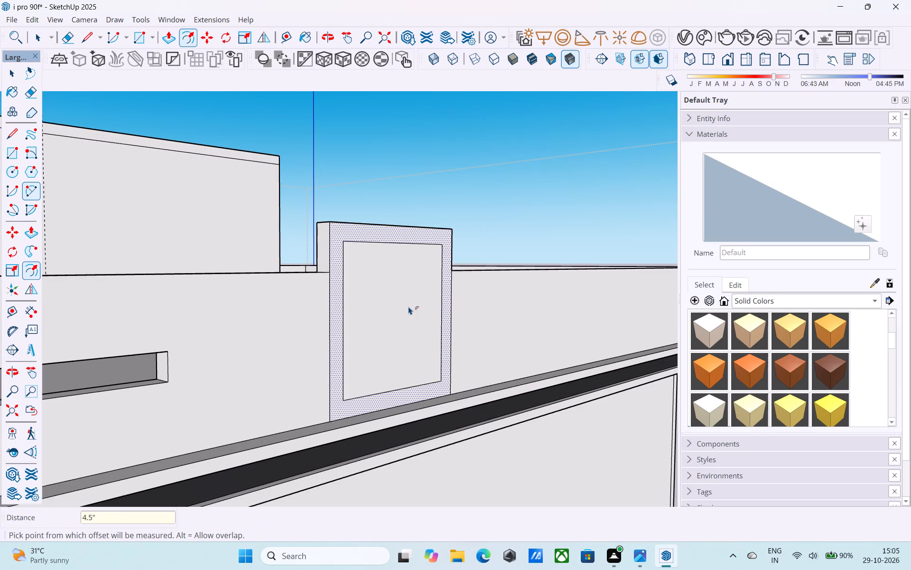
scroll(409, 306, up, 1)
key(space)
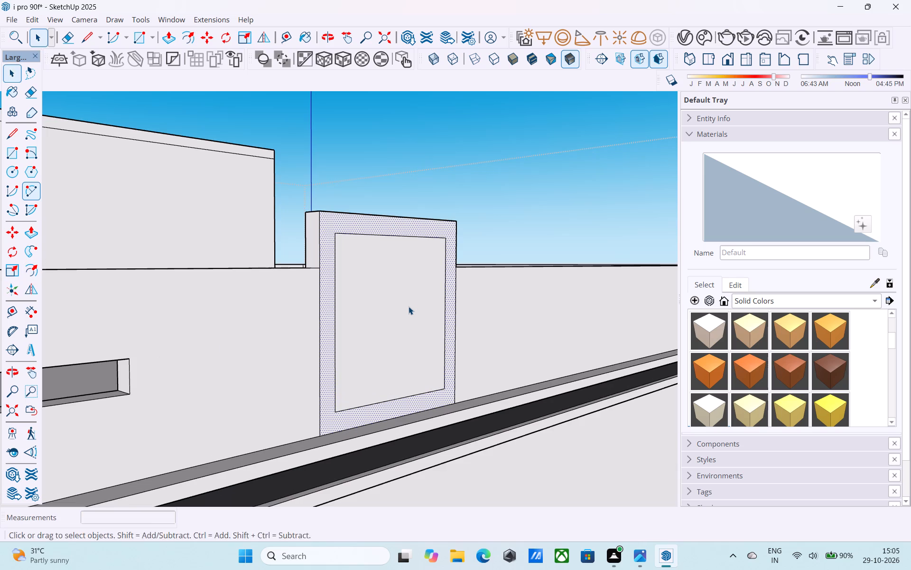
Copy the lower vertical edge of the inset outline, on the side nearest the parapet slot, 1' inward along the base.
middle_drag(409, 306, 377, 331)
click(328, 335)
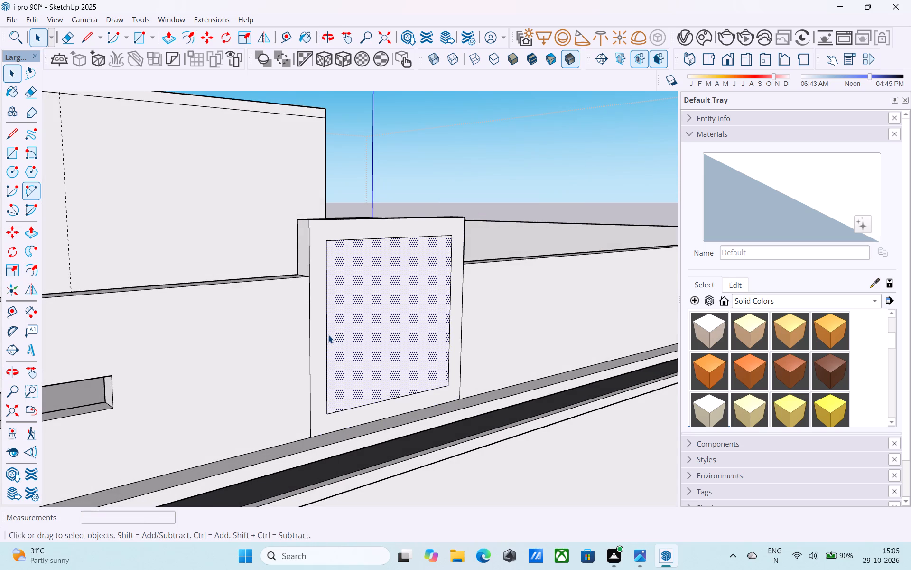
click(326, 339)
text(m)
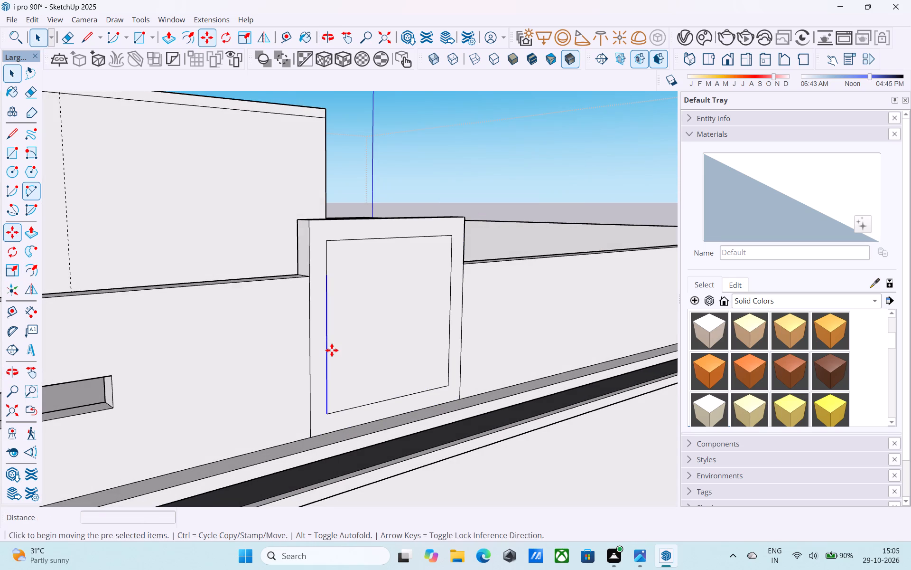
key(space)
key(m)
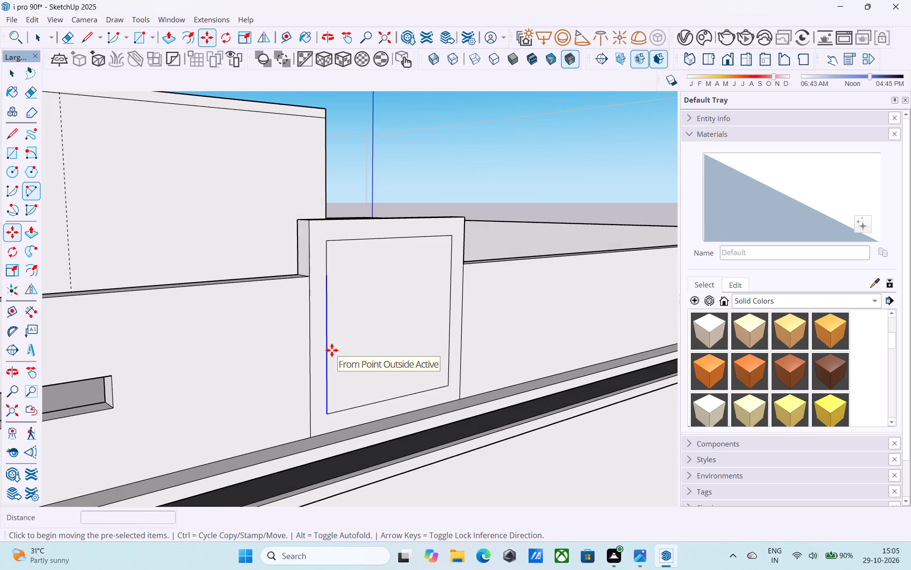
click(331, 413)
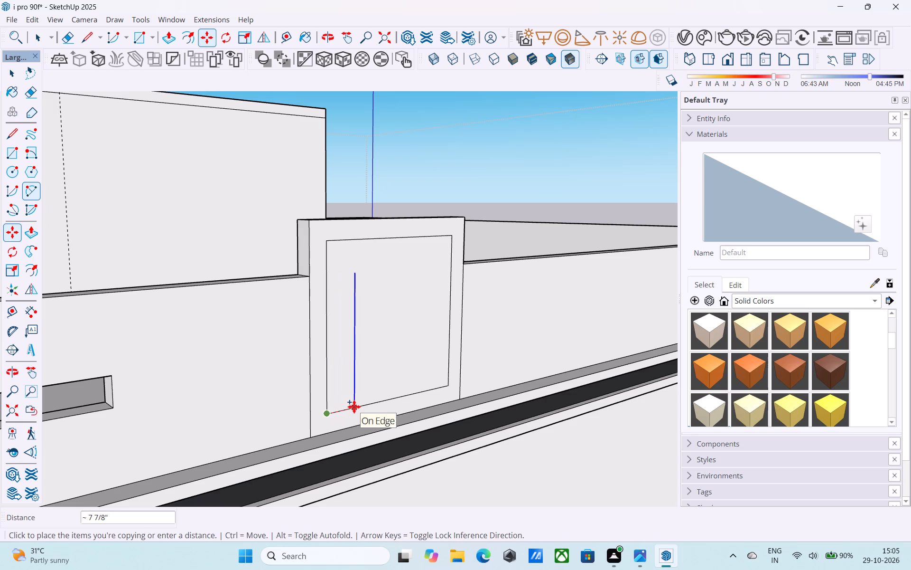
text(1')
key(Return)
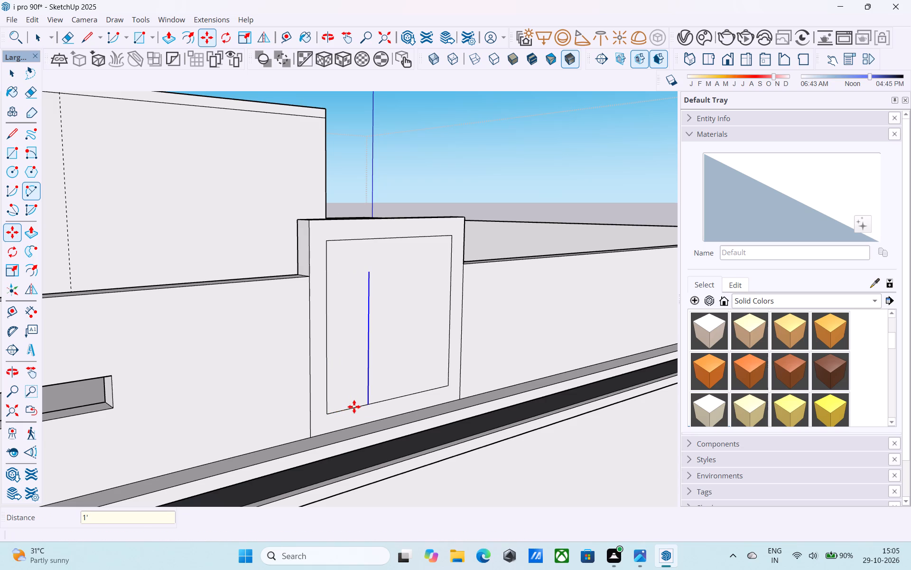
key(space)
Draw a horizontal line about 2' 3" long from the copied edge's top to the inset outline's far side, closing the L-shape.
key(l)
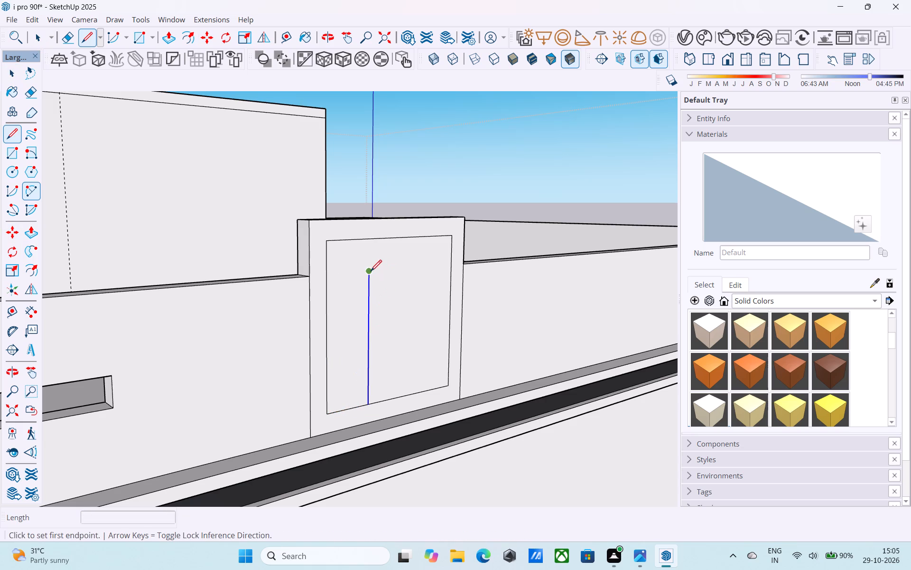
click(371, 272)
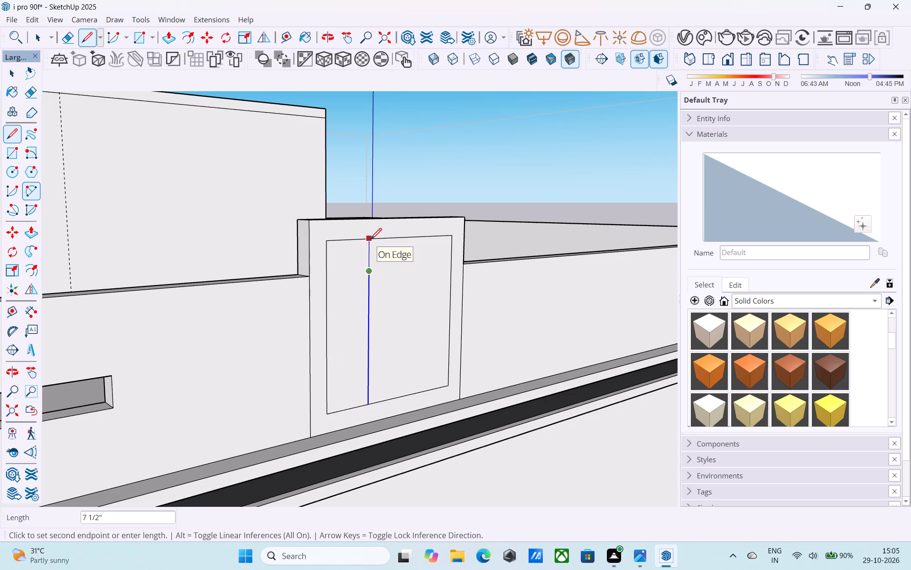
middle_drag(371, 240, 257, 247)
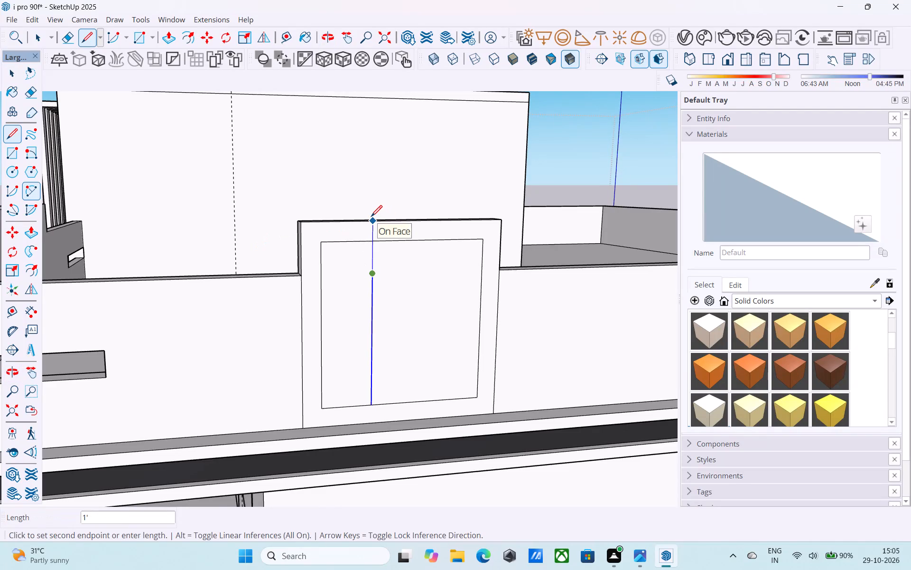
click(479, 274)
scroll(479, 274, down, 13)
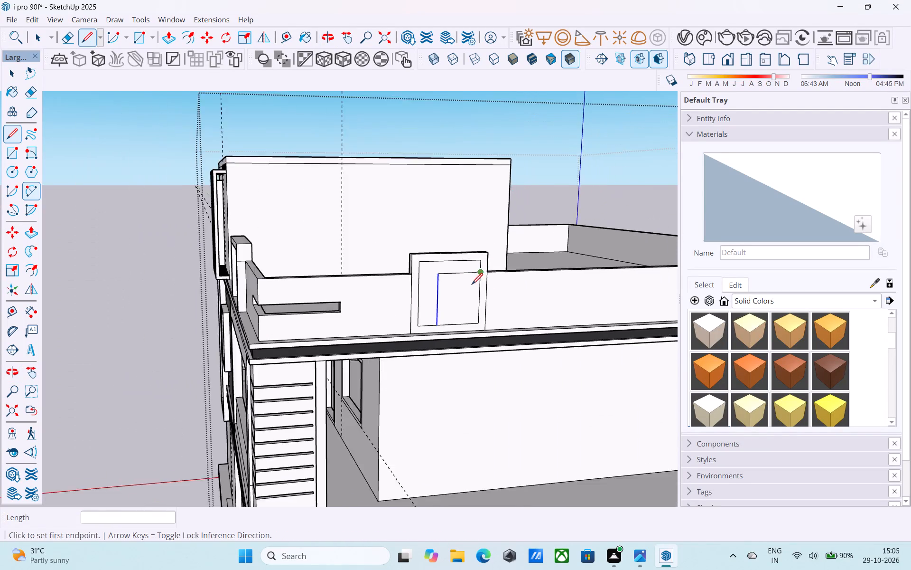
middle_drag(472, 286, 476, 291)
scroll(458, 313, up, 8)
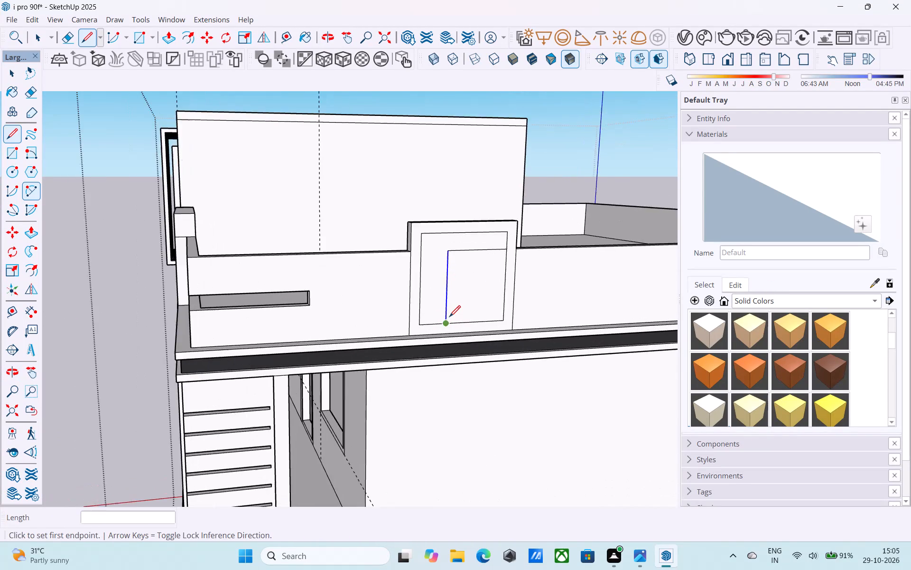
key(l)
scroll(449, 318, up, 4)
click(442, 326)
key(space)
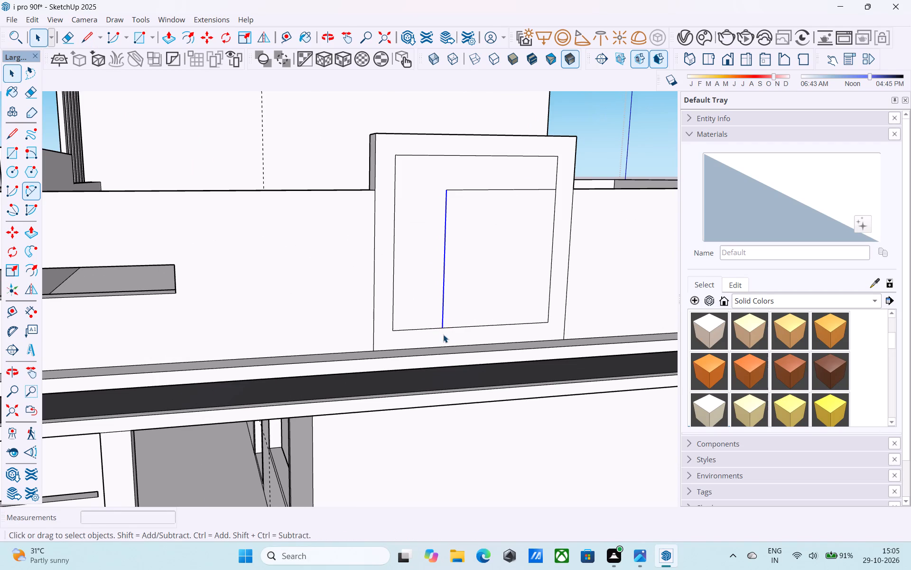
Draw two vertical 4 1/2" lines from the inset outline's lower corners down to the base of the side parapet panel.
key(l)
click(396, 327)
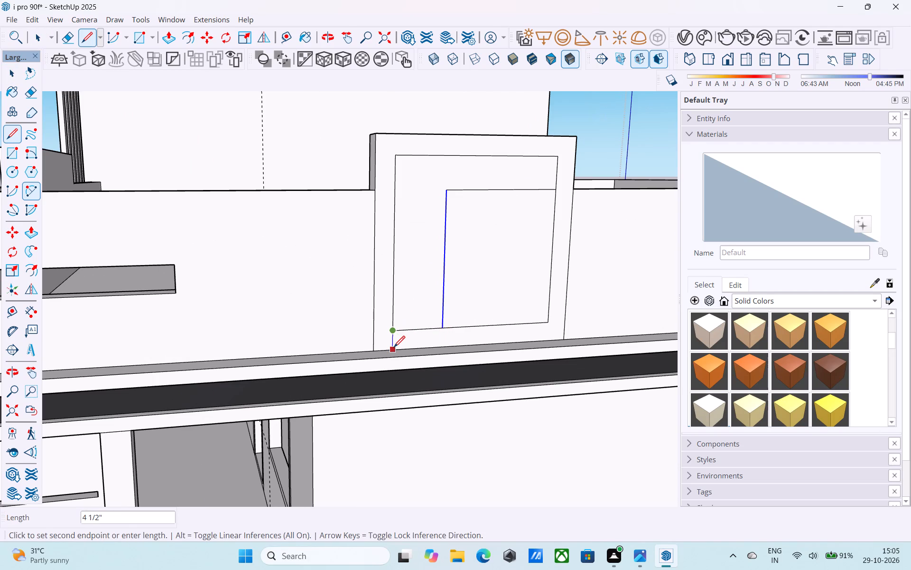
double_click(393, 348)
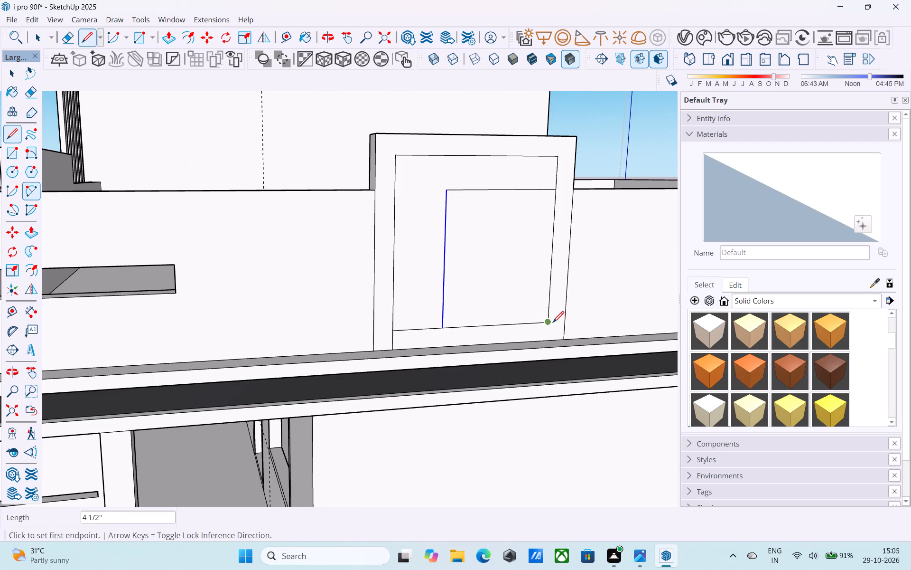
click(549, 321)
click(549, 337)
Erase the bottom edge of the inset outline on both sides of the L-shape's inner vertical edge.
key(e)
drag(467, 320, 468, 355)
key(ctrl+z)
drag(428, 327, 430, 331)
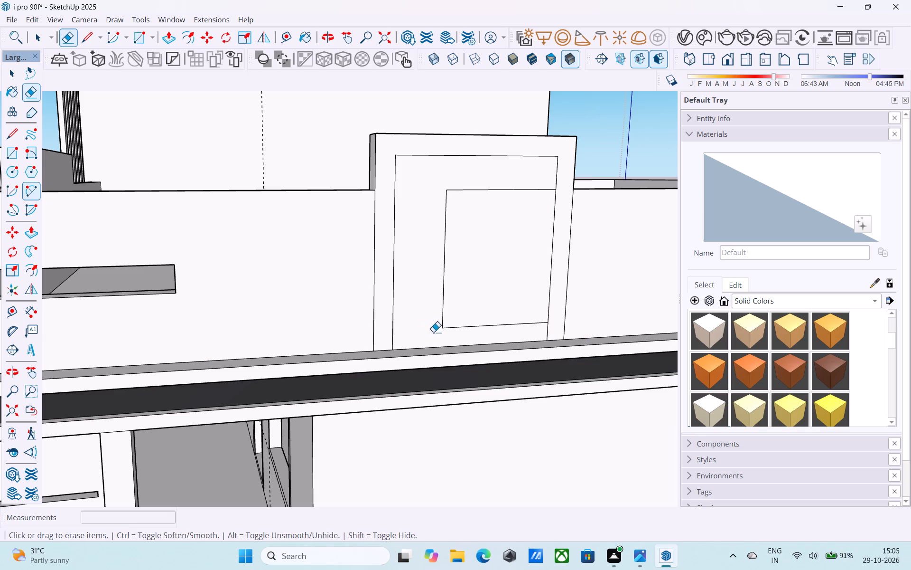
drag(487, 323, 487, 328)
Extend the L-shape's inner vertical edge with a line down to the panel's base.
key(space)
key(l)
scroll(457, 325, up, 5)
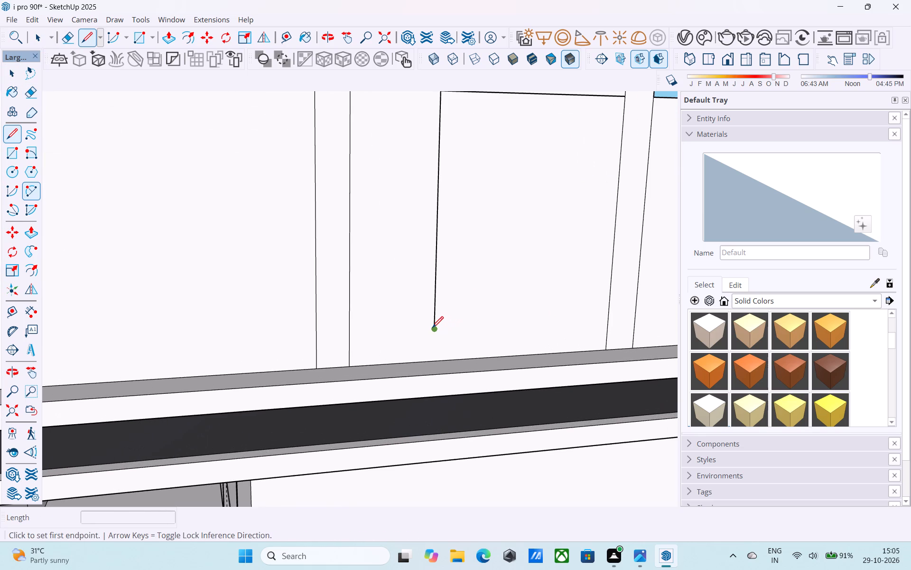
click(432, 329)
click(433, 361)
key(space)
Paint the L-shaped band on the side parapet panel with the solid colour M09_Shadow_Night.
scroll(432, 361, down, 4)
middle_drag(432, 361, 428, 361)
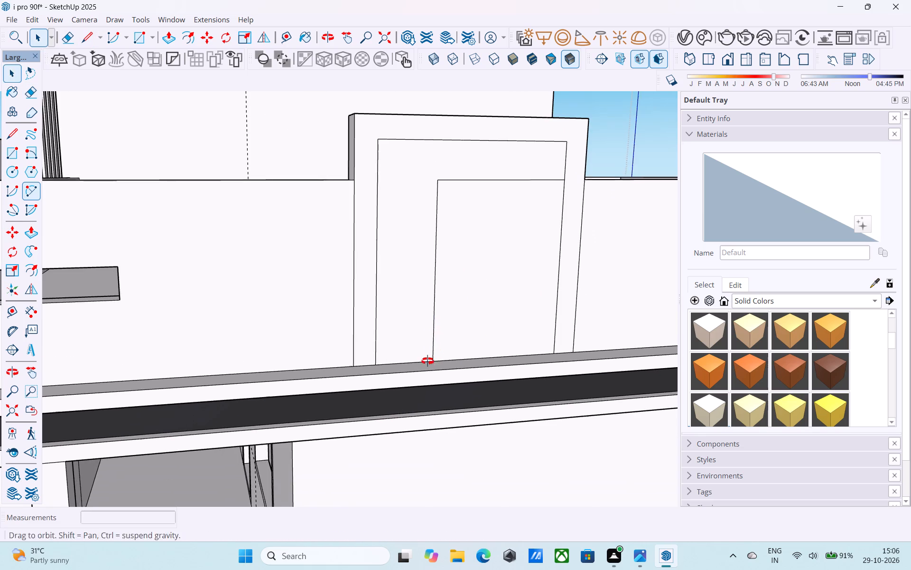
middle_drag(428, 361, 427, 360)
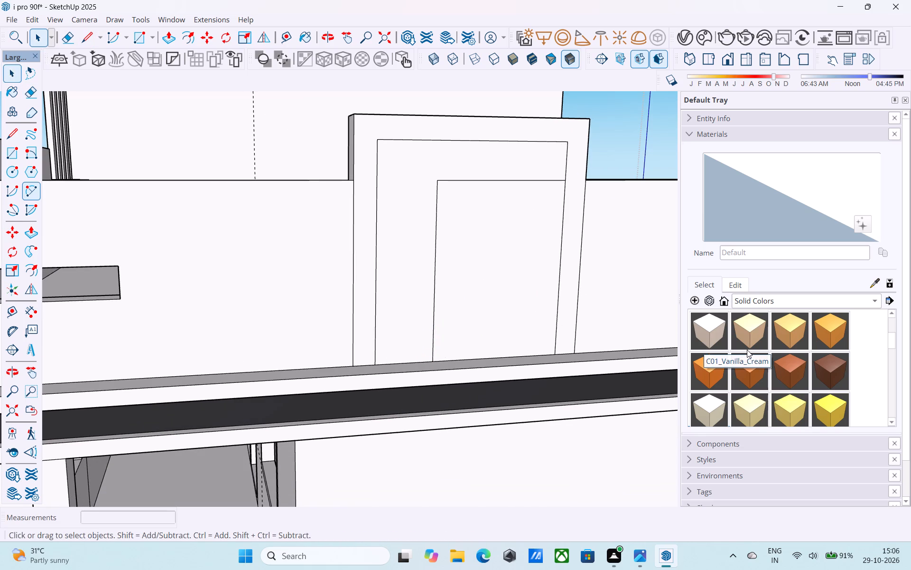
scroll(747, 350, down, 17)
scroll(768, 360, down, 5)
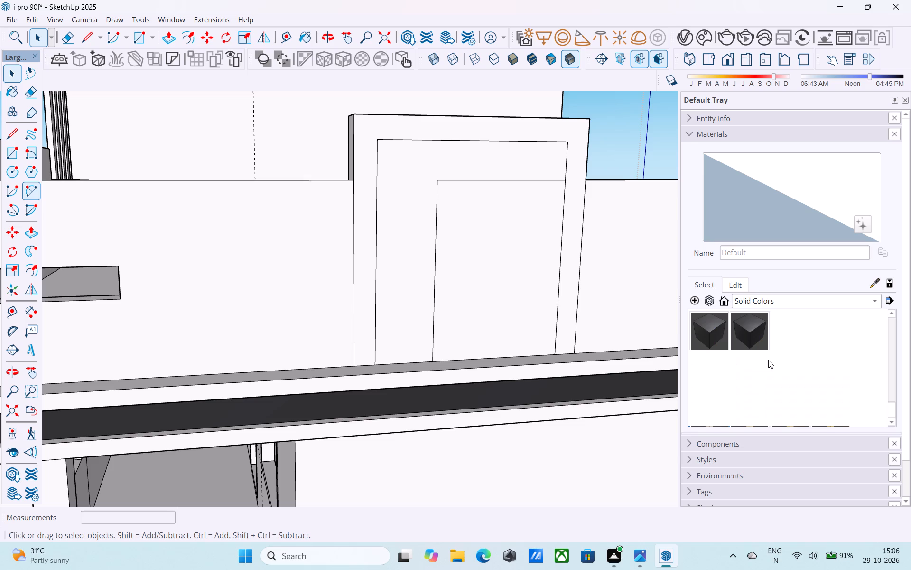
click(734, 328)
click(418, 232)
scroll(504, 294, down, 10)
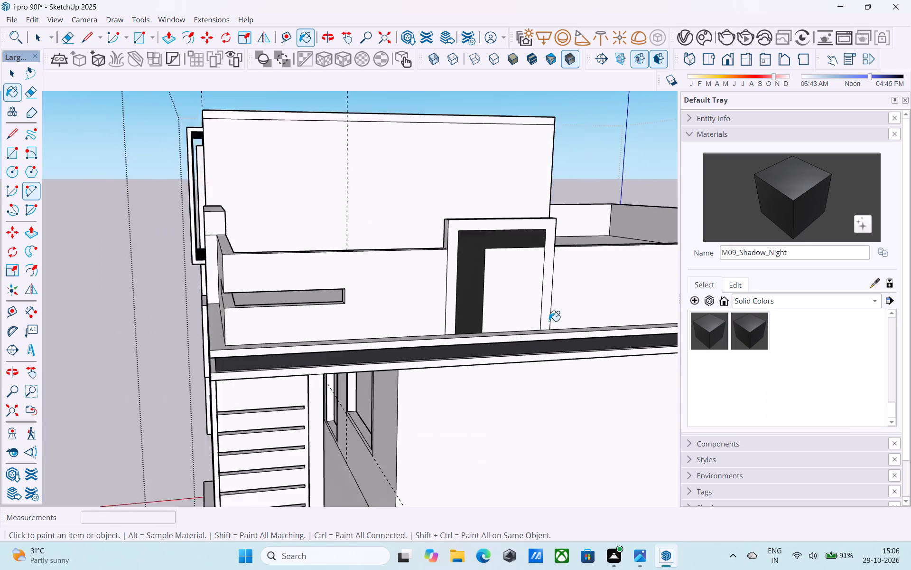
middle_drag(384, 321, 428, 314)
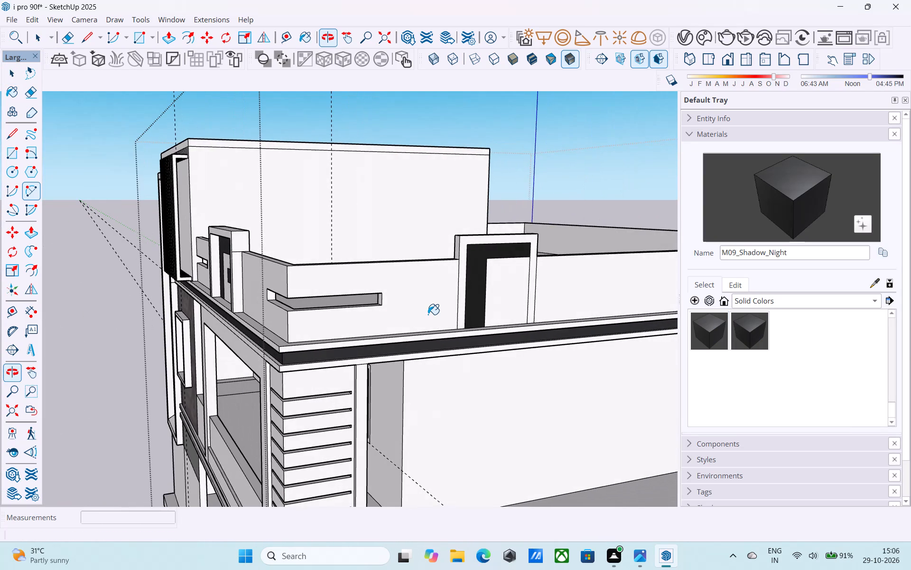
scroll(441, 313, down, 5)
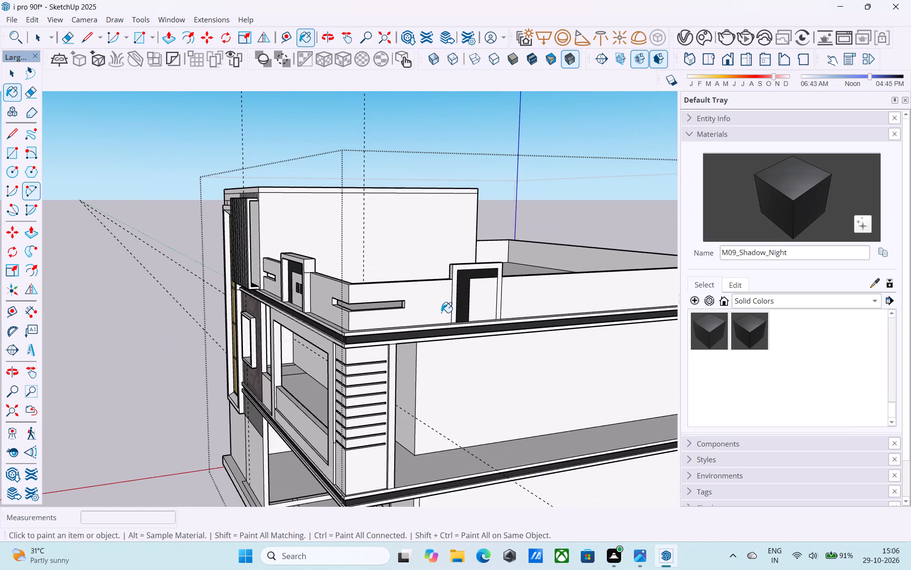
middle_drag(443, 313, 367, 322)
scroll(363, 326, down, 5)
middle_drag(494, 334, 516, 329)
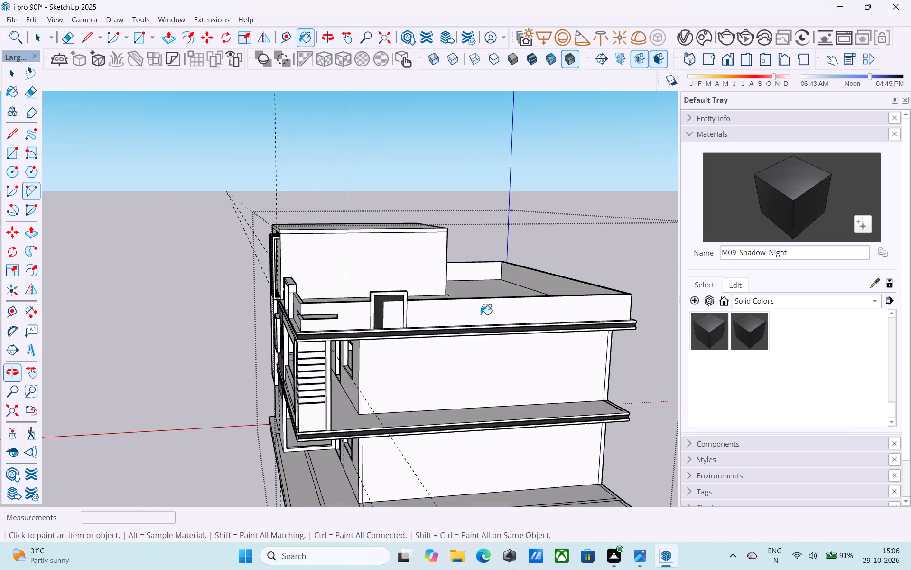
scroll(482, 311, up, 7)
key(space)
Draw a horizontal line from the upper end corner of the parapet slot to the side parapet's far corner edge.
scroll(484, 316, down, 4)
key(l)
scroll(365, 319, up, 2)
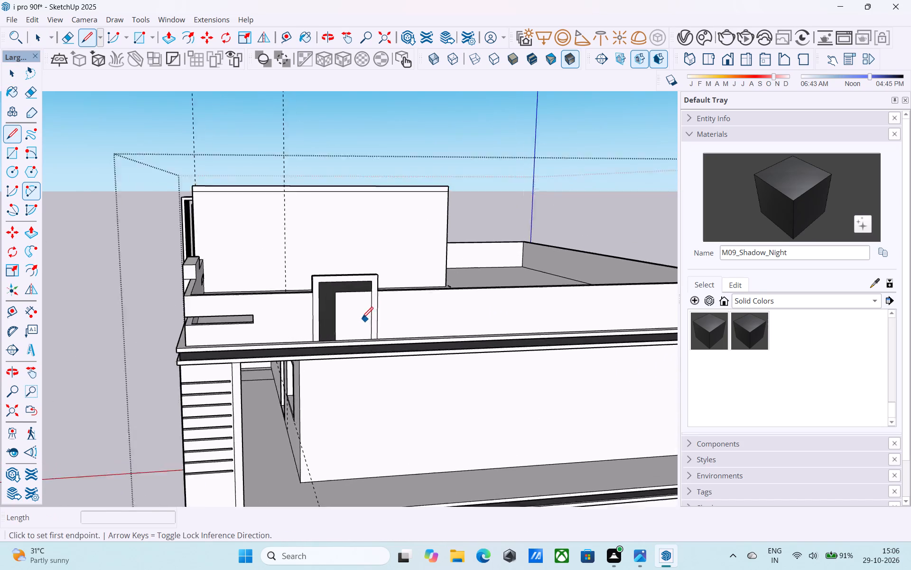
scroll(362, 319, up, 2)
scroll(195, 320, up, 4)
click(250, 312)
scroll(250, 312, down, 3)
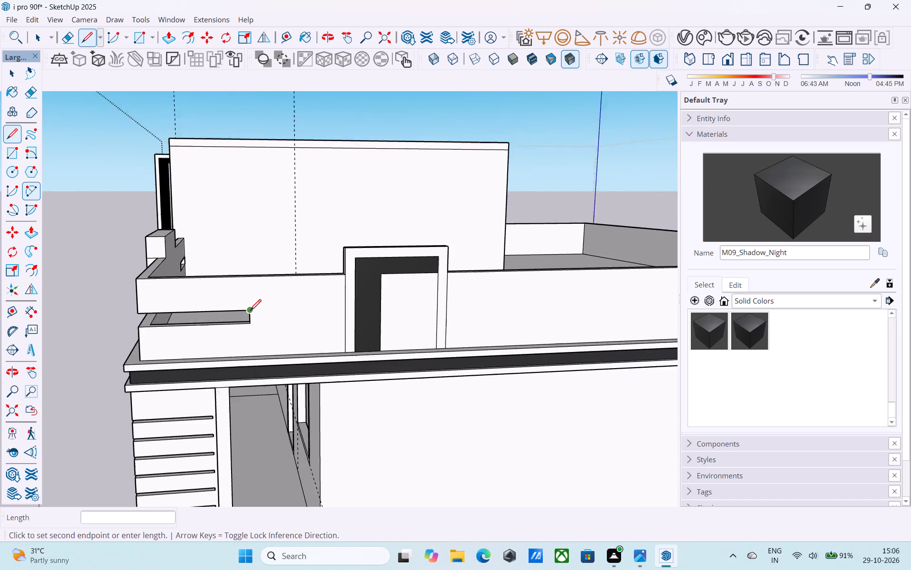
scroll(250, 312, down, 6)
middle_drag(541, 304, 344, 300)
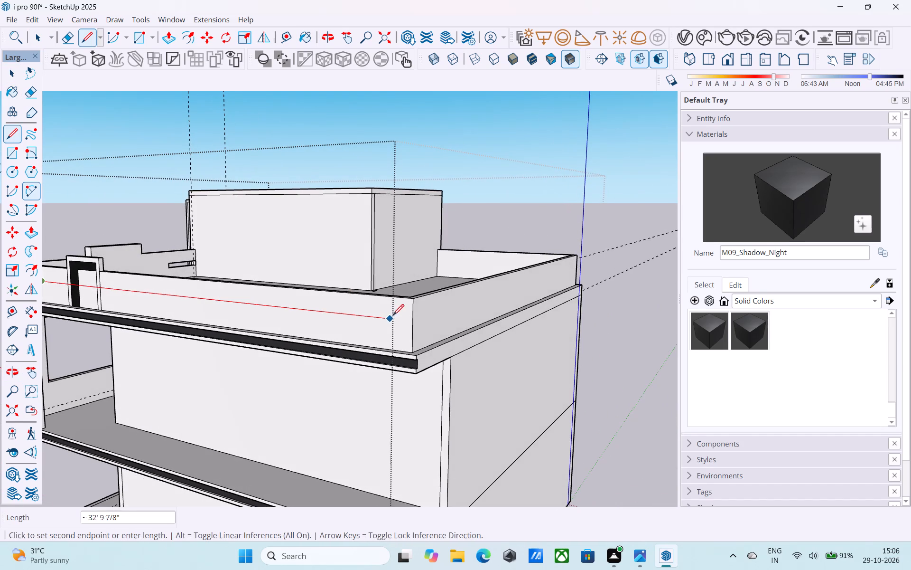
click(411, 323)
Draw a second horizontal line 34' 2" long from the slot's lower end corner to the side parapet's far corner edge.
scroll(411, 323, down, 1)
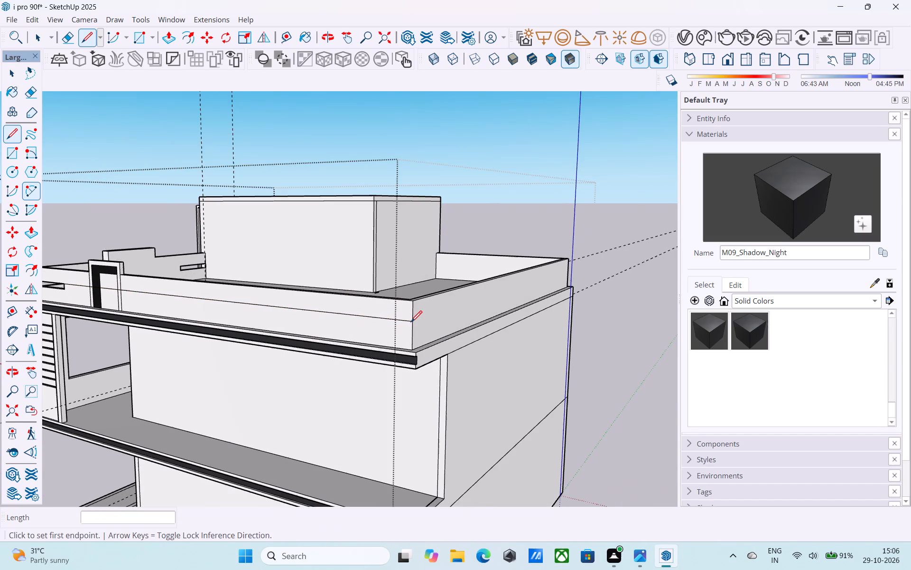
scroll(411, 323, down, 10)
middle_drag(282, 308, 297, 305)
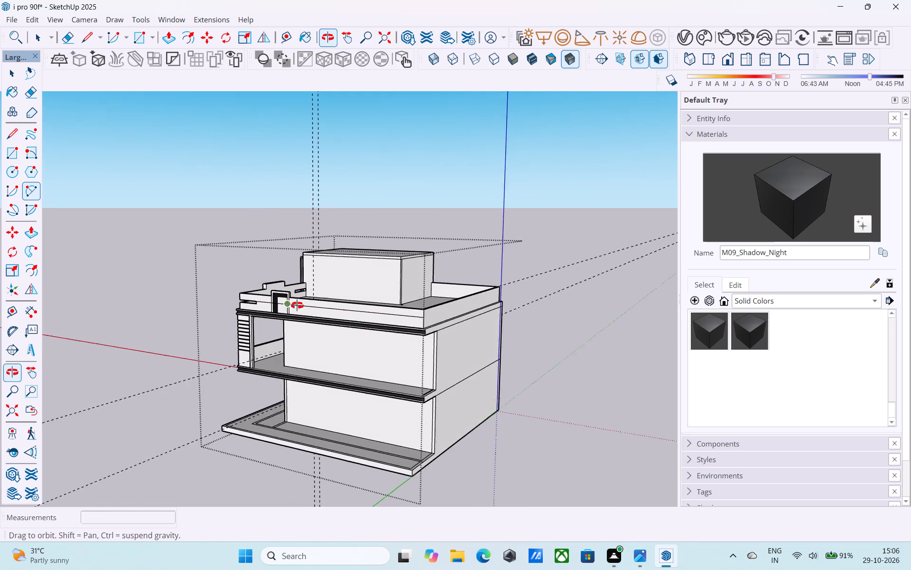
middle_drag(297, 305, 611, 306)
scroll(372, 325, up, 19)
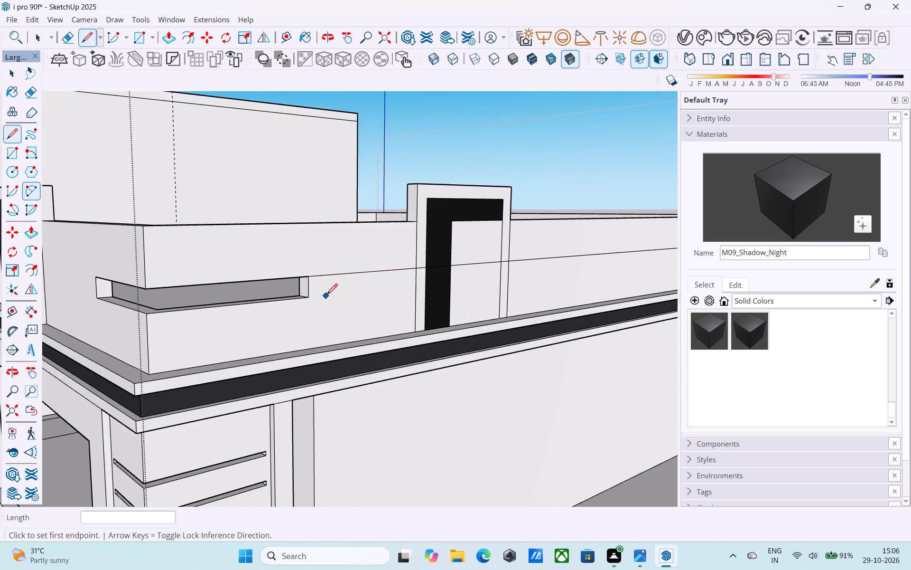
scroll(325, 296, up, 6)
click(297, 297)
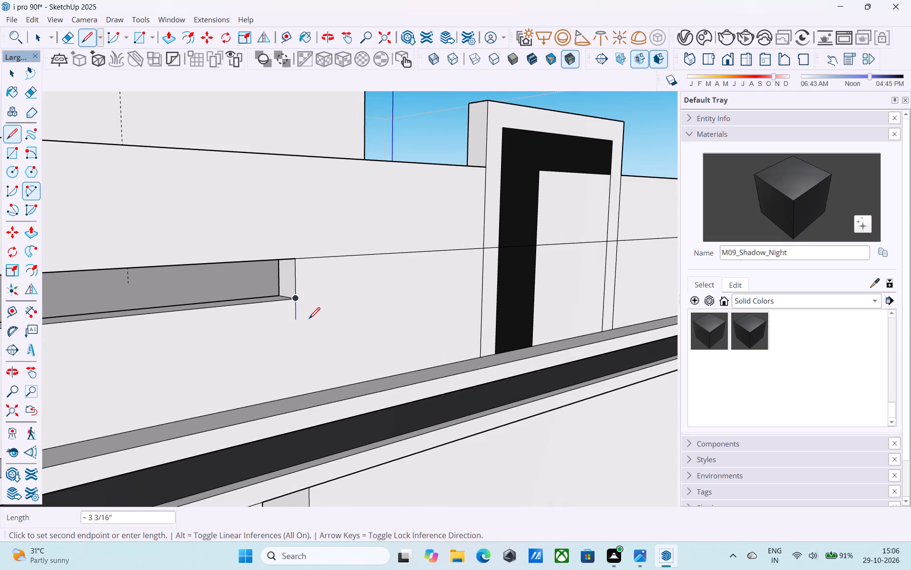
scroll(309, 320, down, 15)
middle_drag(420, 323, 207, 313)
scroll(207, 312, down, 5)
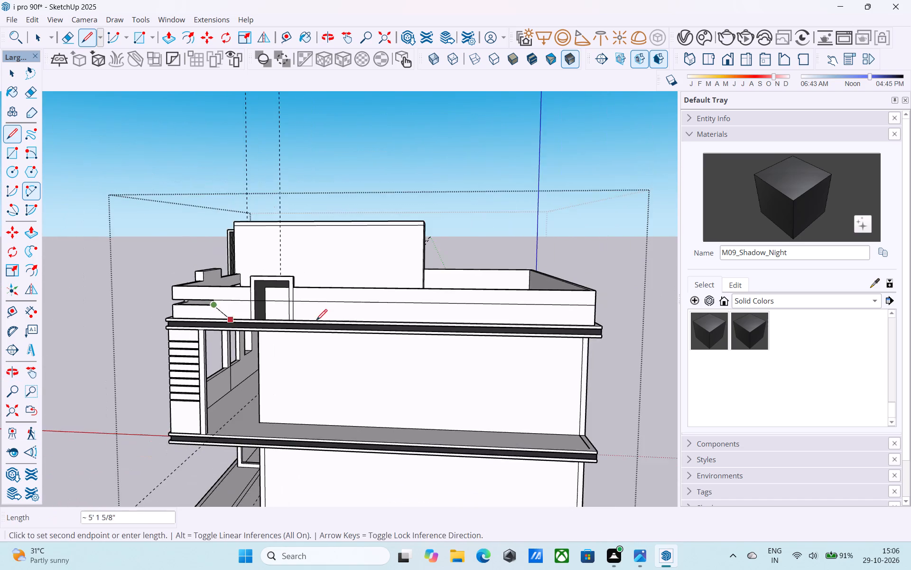
middle_drag(466, 322, 261, 308)
scroll(281, 313, up, 9)
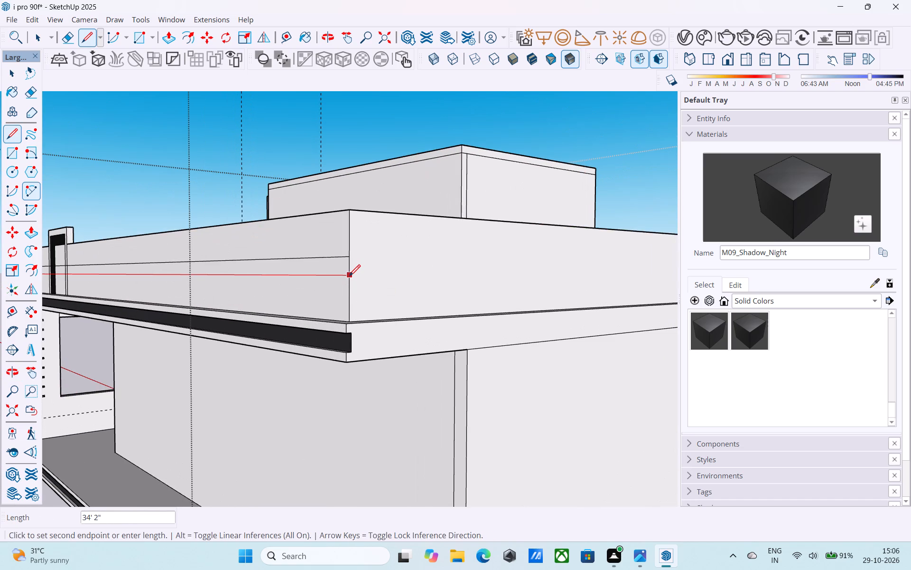
scroll(349, 276, down, 3)
shift+middle_drag(349, 276, 352, 276)
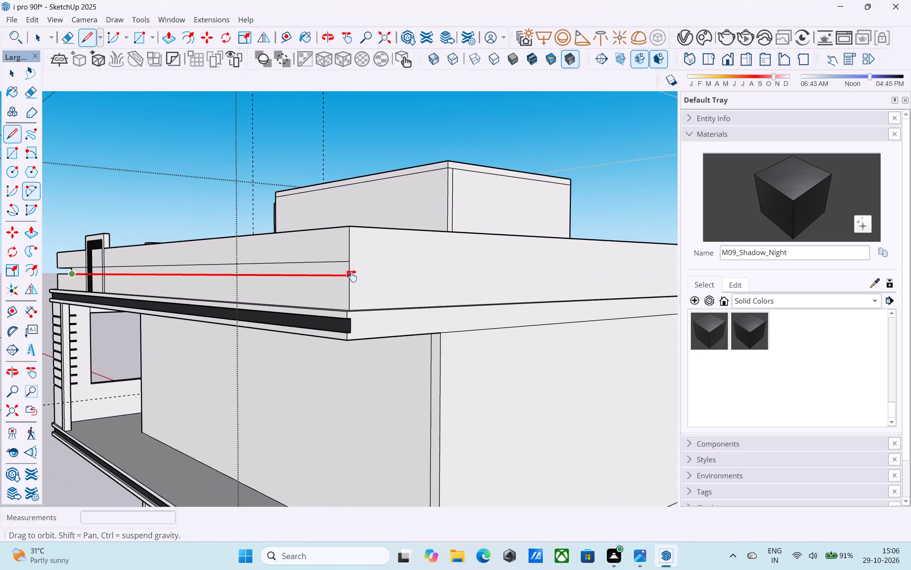
shift+middle_drag(352, 276, 458, 306)
scroll(459, 308, up, 3)
click(459, 308)
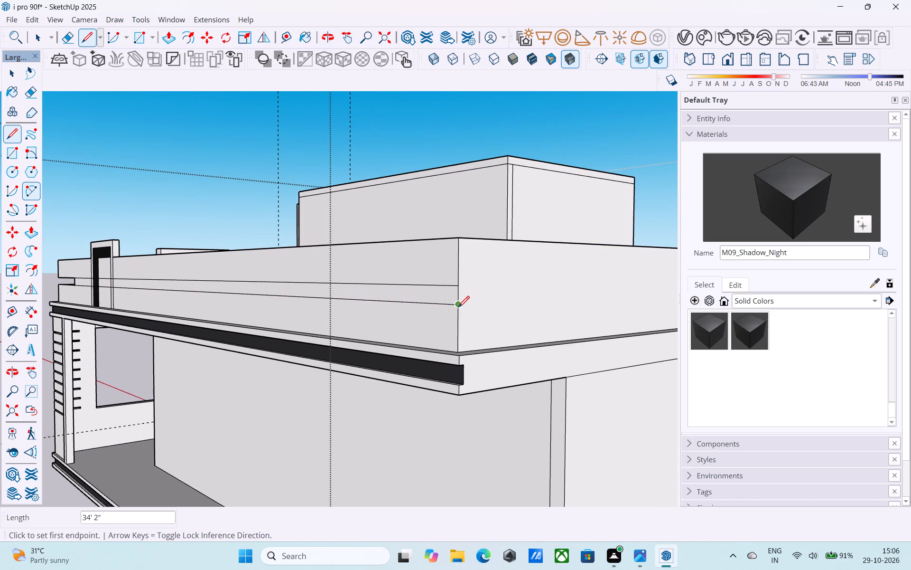
Erase the segments of both horizontal lines that cross the two vertical borders of the panel frame.
scroll(458, 306, down, 4)
middle_drag(458, 306, 584, 326)
scroll(586, 327, down, 2)
scroll(586, 327, up, 1)
scroll(586, 327, down, 4)
middle_drag(403, 316, 429, 323)
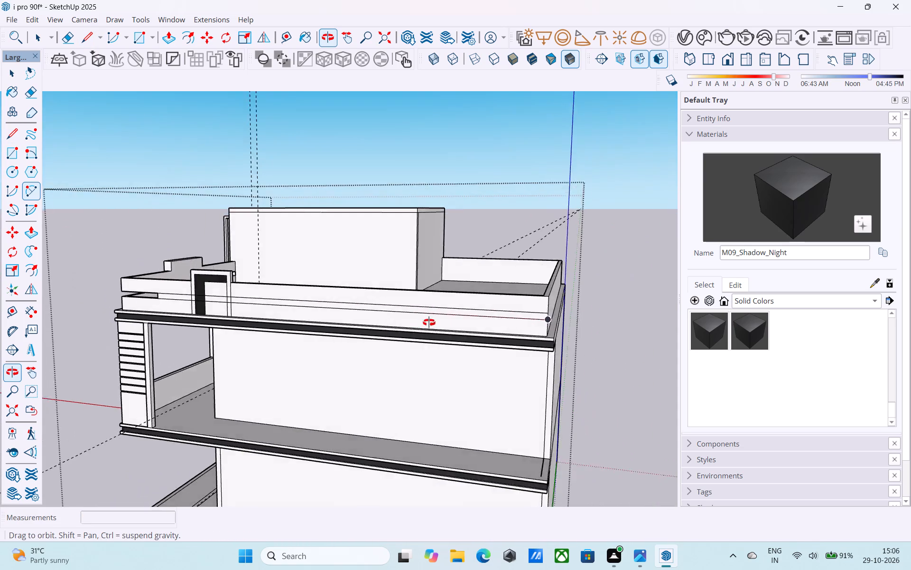
middle_drag(429, 323, 522, 329)
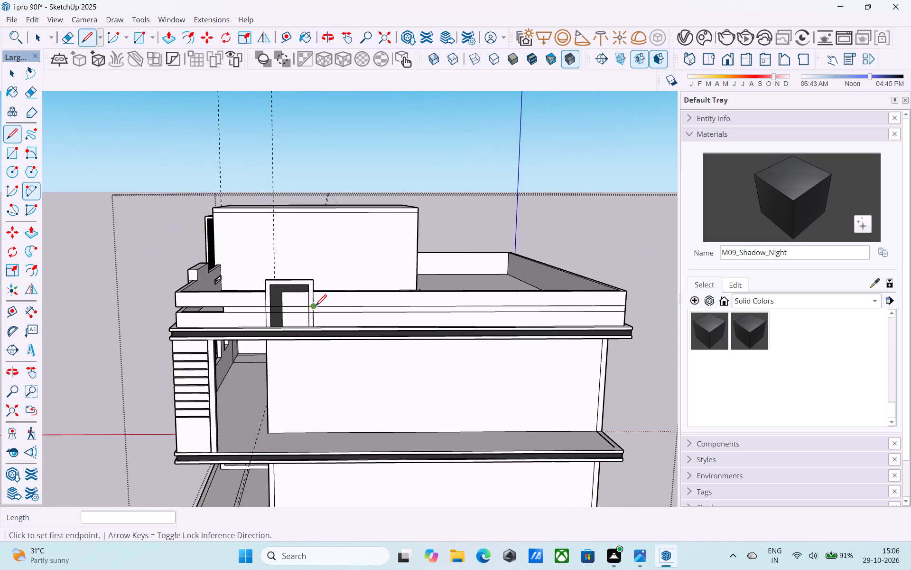
scroll(316, 307, up, 4)
middle_drag(308, 309, 326, 299)
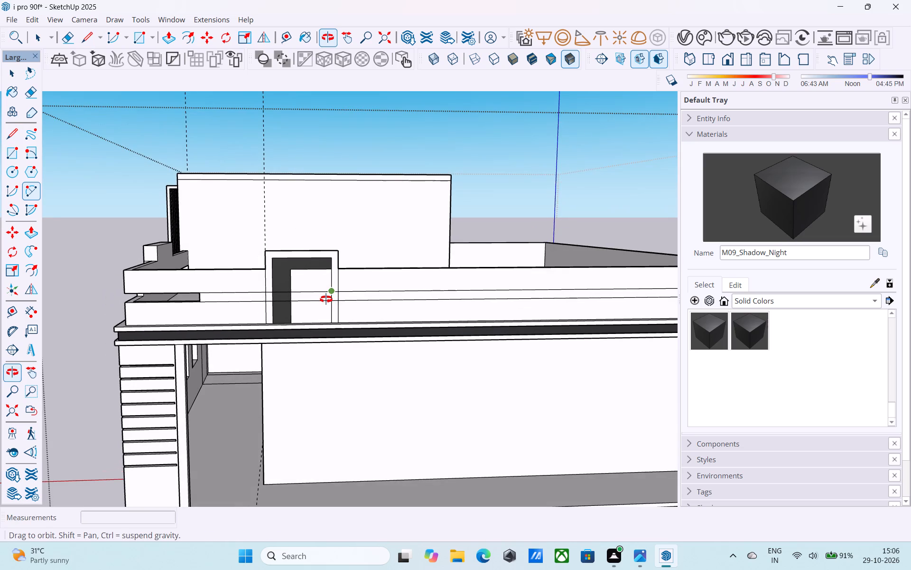
middle_drag(326, 299, 447, 318)
scroll(449, 308, up, 8)
key(space)
key(e)
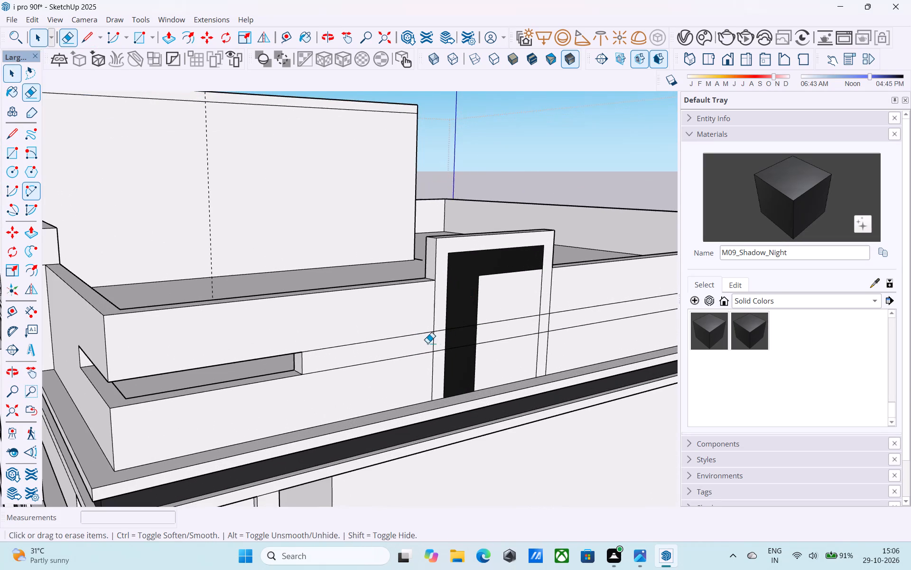
scroll(428, 343, up, 6)
click(449, 322)
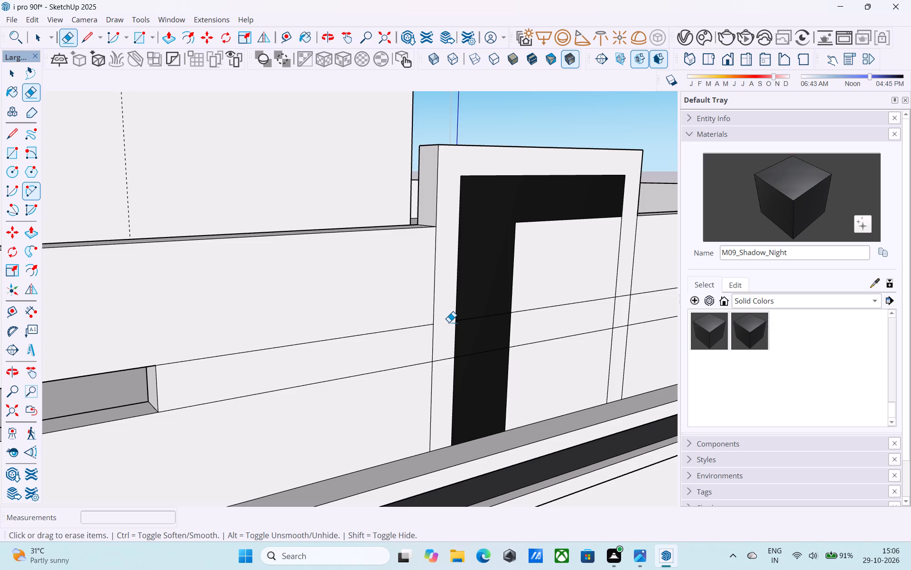
scroll(449, 322, down, 4)
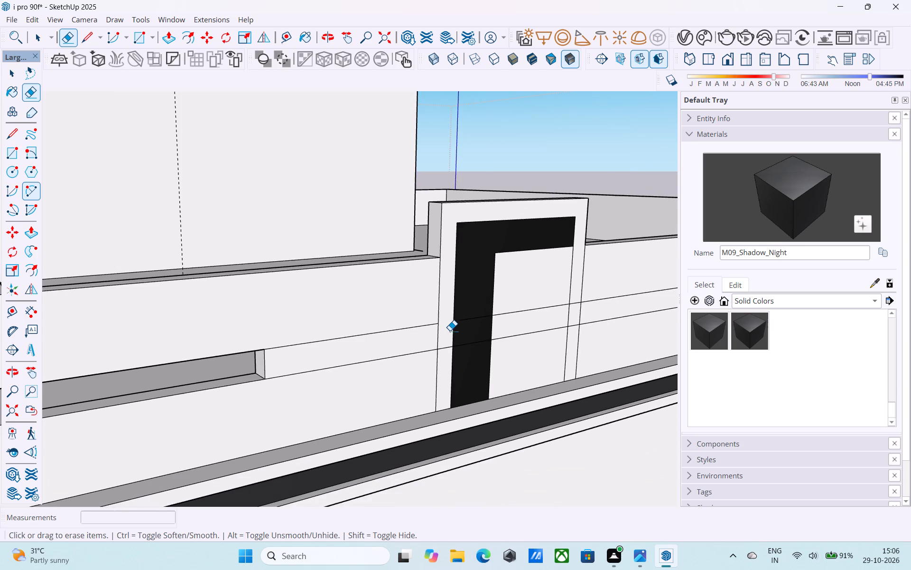
scroll(451, 337, up, 4)
drag(447, 348, 445, 360)
scroll(404, 374, down, 4)
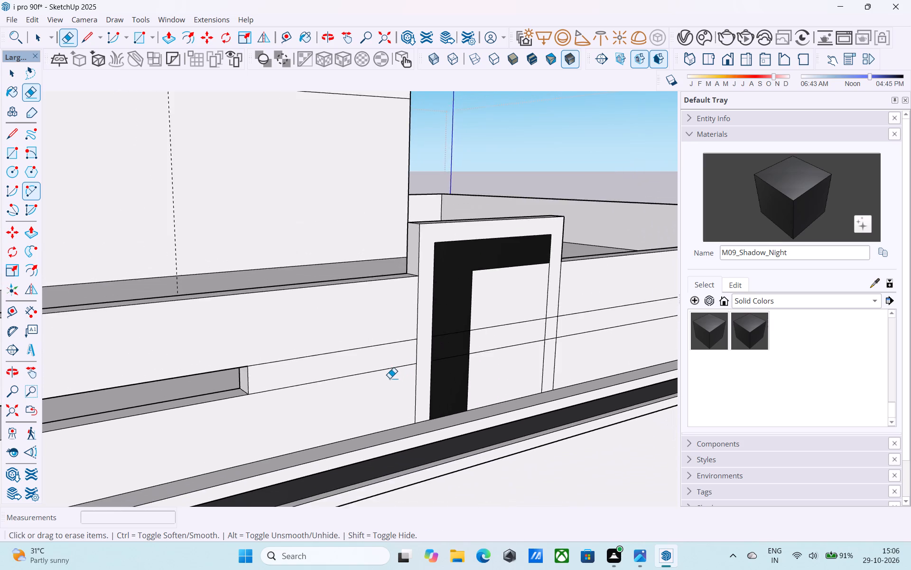
scroll(390, 378, down, 3)
middle_drag(387, 377, 227, 364)
scroll(598, 358, up, 5)
drag(572, 353, 568, 372)
drag(567, 380, 572, 417)
Push/Pull the frame border face around the L-shaped band outward by 3".
key(space)
click(566, 394)
key(p)
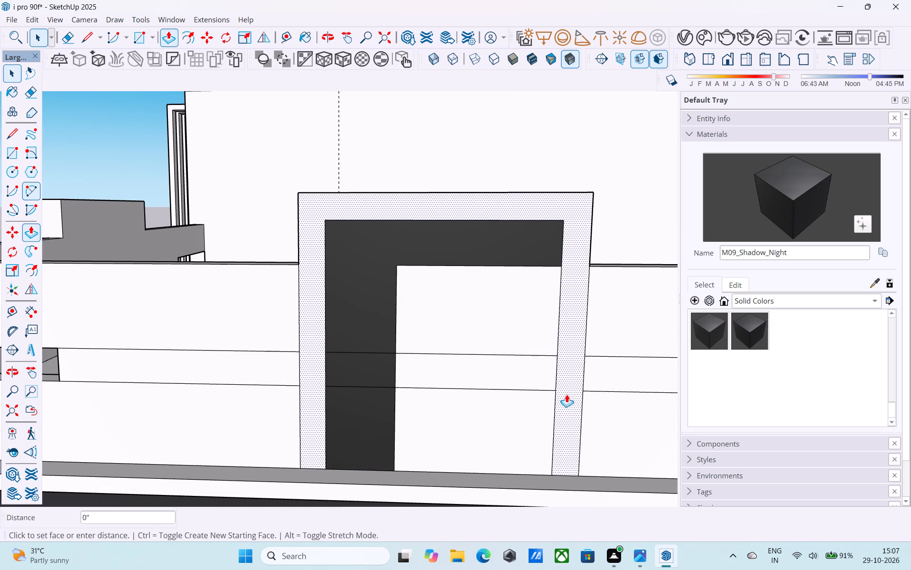
click(566, 394)
key(3)
key(shift+quotedbl)
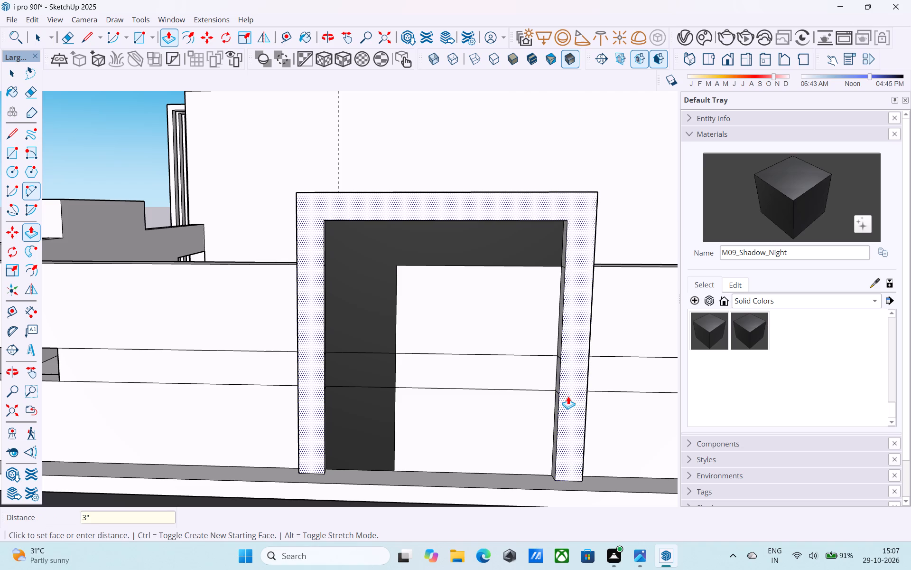
key(Return)
key(space)
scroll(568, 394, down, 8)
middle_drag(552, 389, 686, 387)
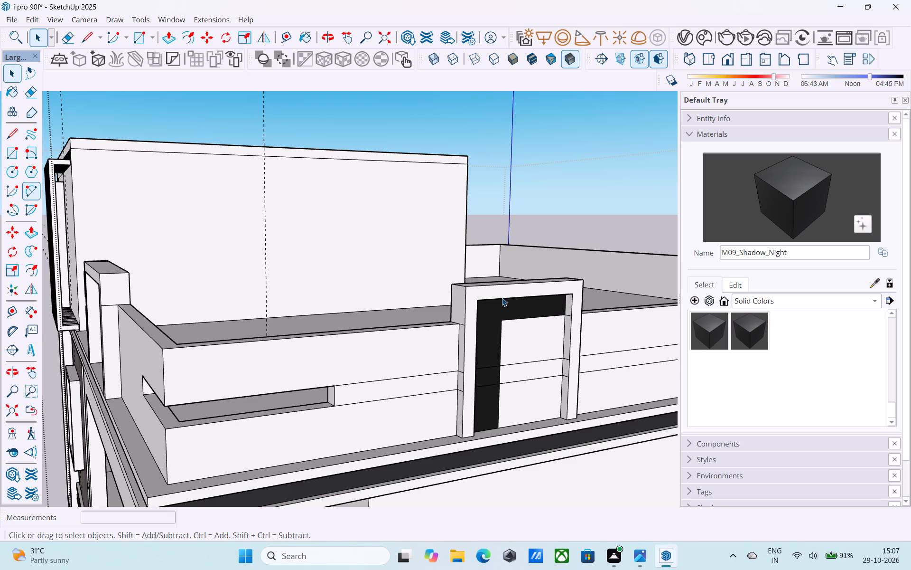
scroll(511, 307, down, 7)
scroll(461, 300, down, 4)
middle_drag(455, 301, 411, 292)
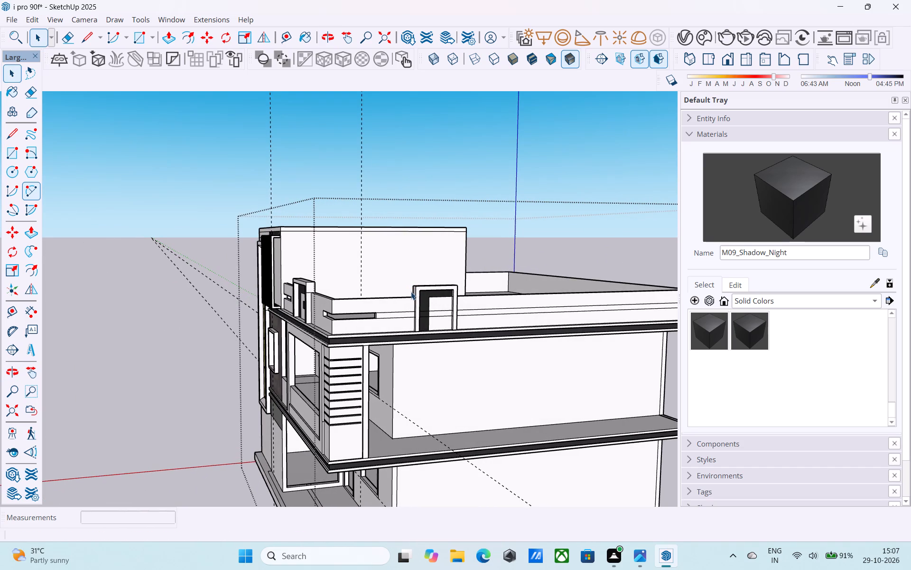
Measure the width of the raised parapet frame along its top front edge with the Line tool.
middle_drag(495, 321, 417, 326)
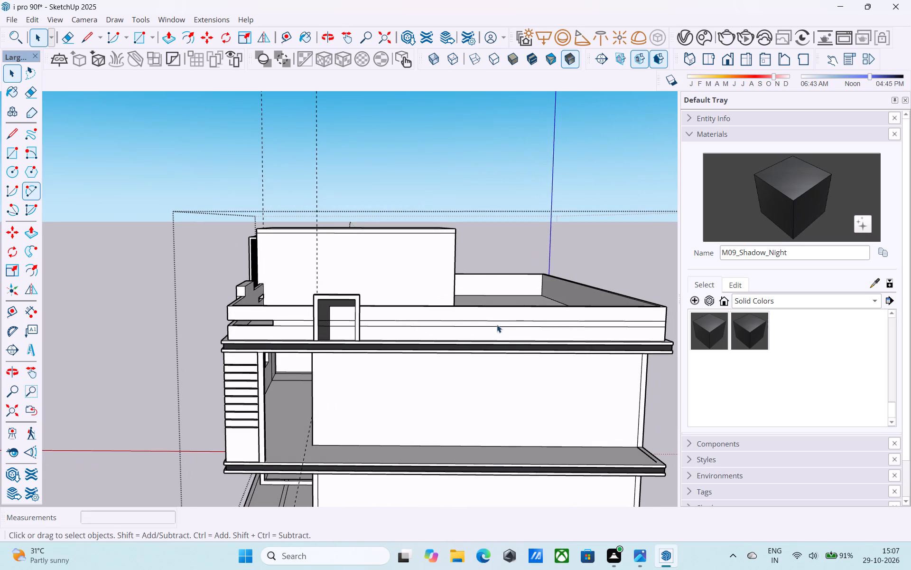
scroll(525, 321, down, 4)
middle_drag(525, 321, 524, 320)
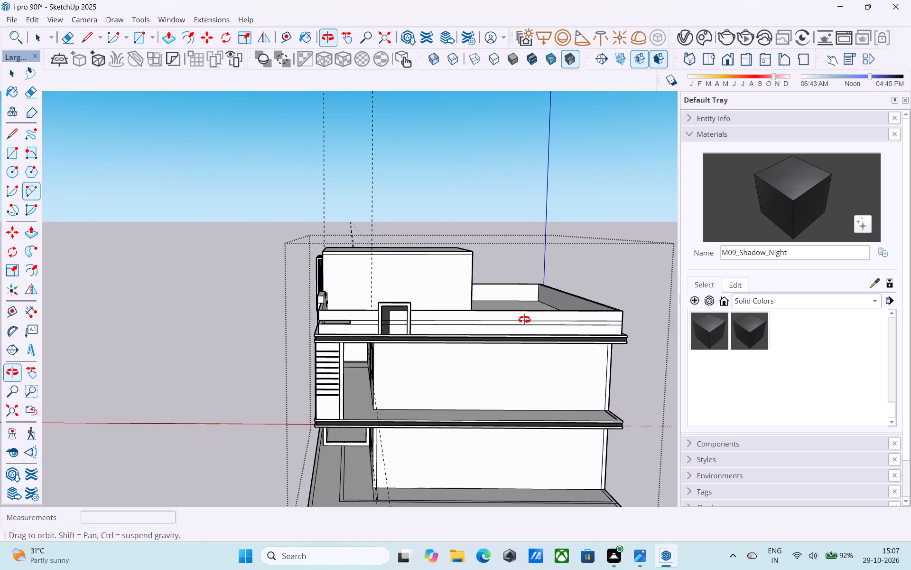
middle_drag(524, 320, 512, 330)
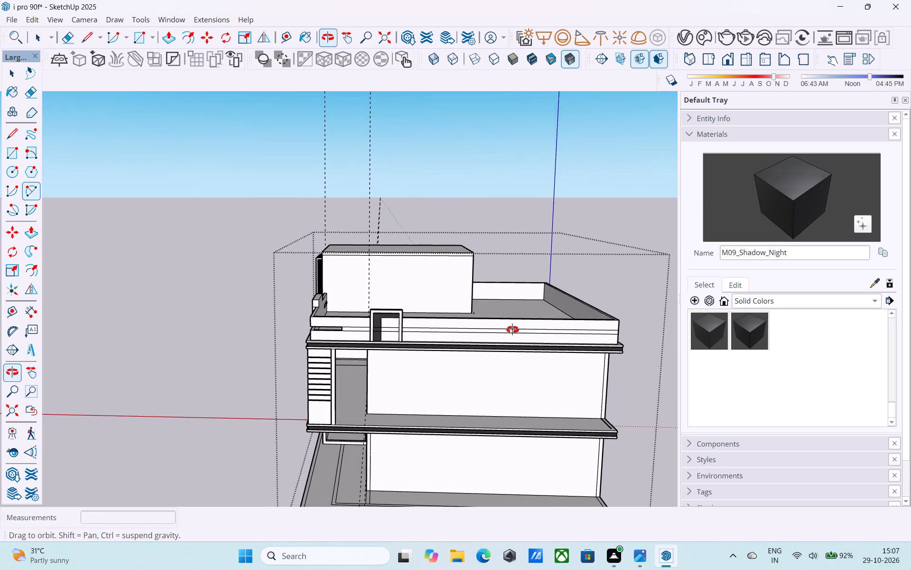
middle_drag(512, 330, 524, 332)
scroll(497, 324, up, 3)
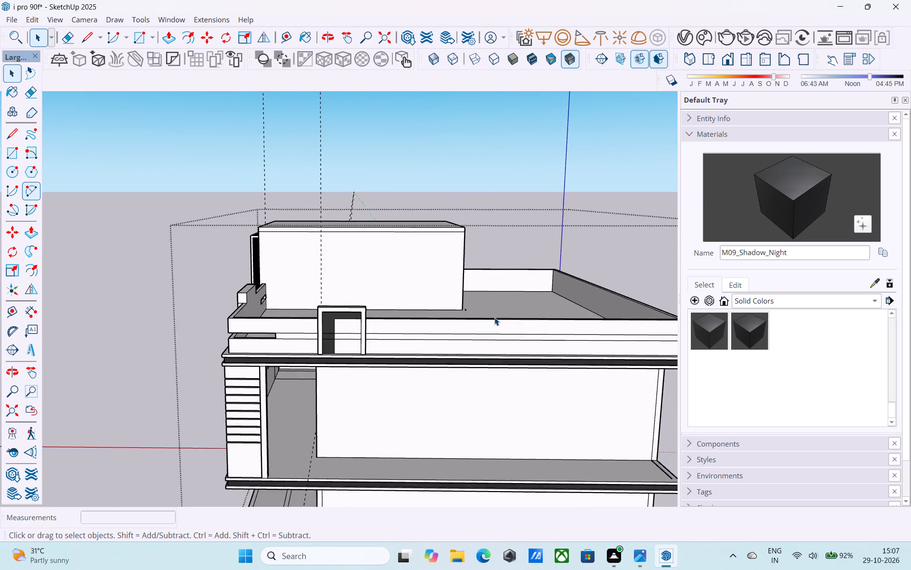
scroll(494, 317, up, 2)
key(l)
scroll(296, 320, up, 11)
scroll(311, 294, down, 1)
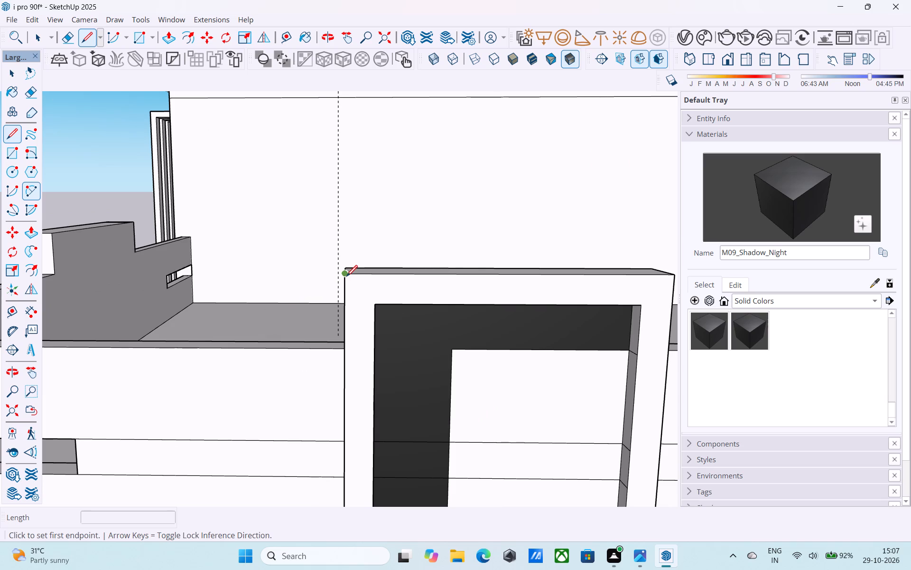
click(346, 277)
scroll(344, 279, down, 3)
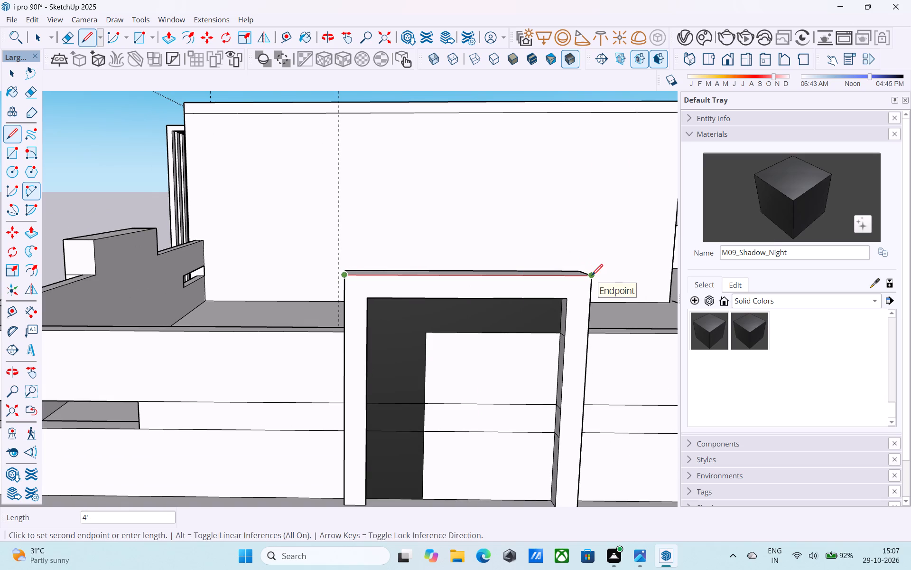
key(space)
Draw a 6' line along the side parapet's top edge from its far corner, plus a 3' vertical line down from its end.
scroll(215, 295, down, 6)
scroll(254, 288, down, 5)
middle_drag(539, 312, 523, 331)
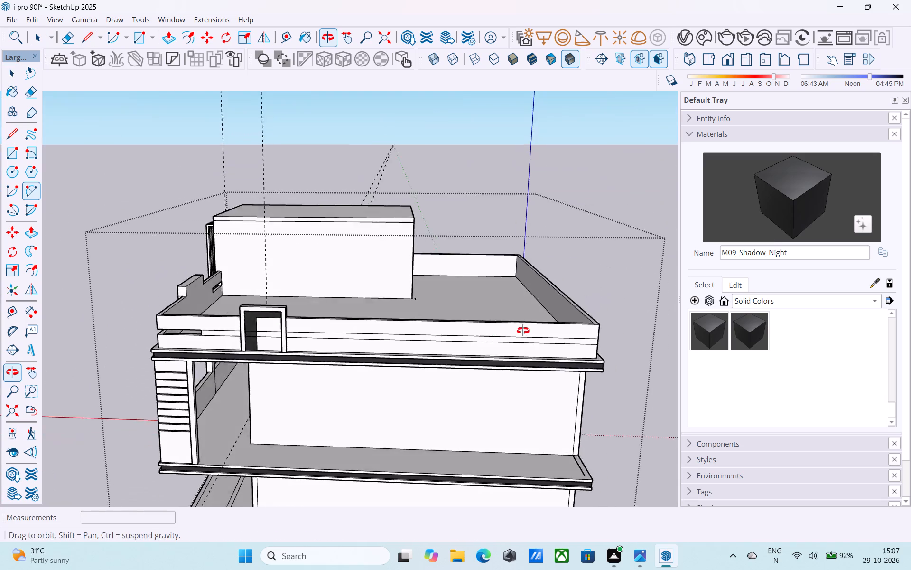
middle_drag(523, 331, 425, 358)
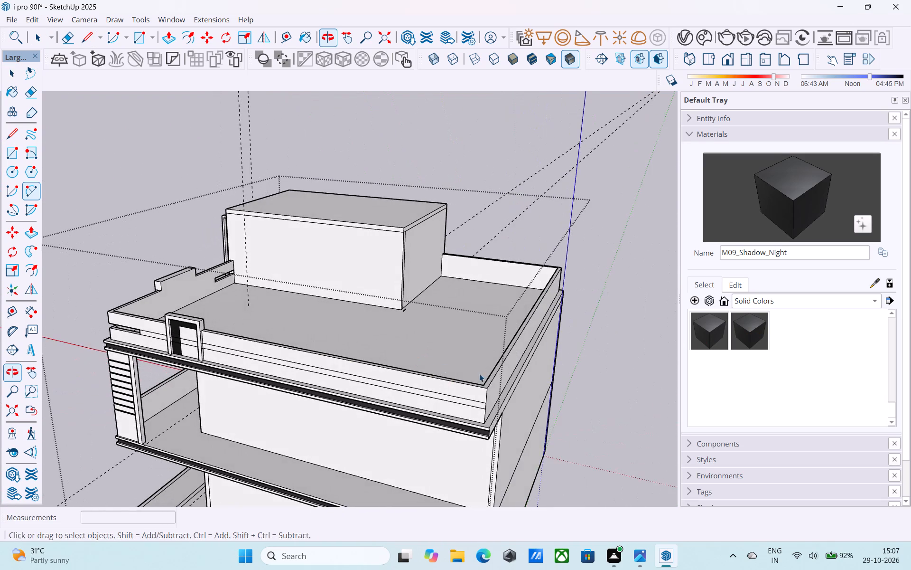
scroll(491, 393, up, 7)
key(l)
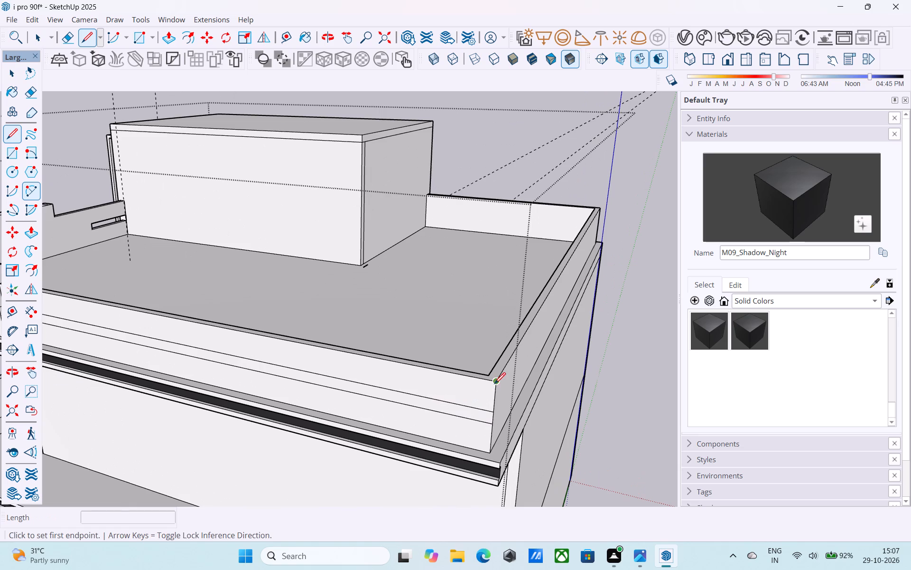
click(494, 385)
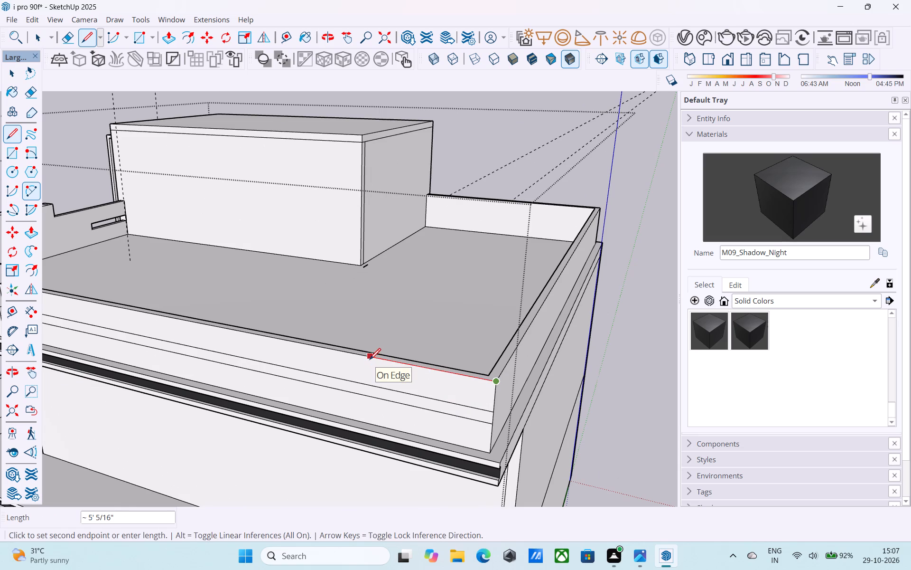
text(6')
key(Return)
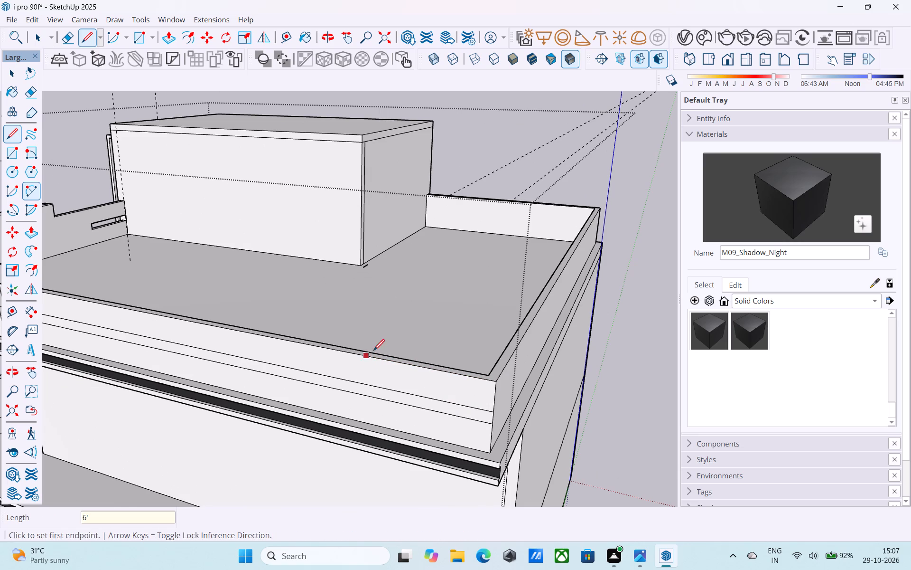
click(348, 351)
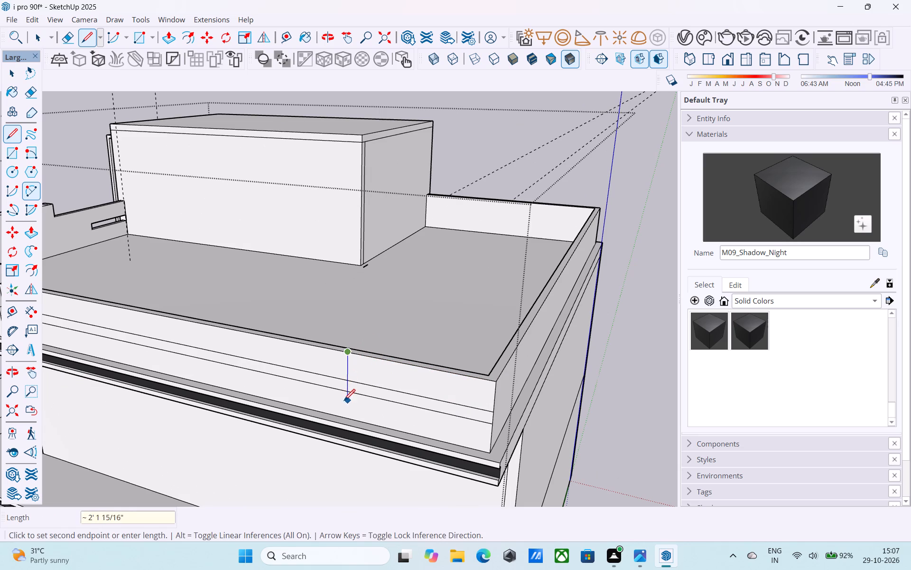
click(347, 419)
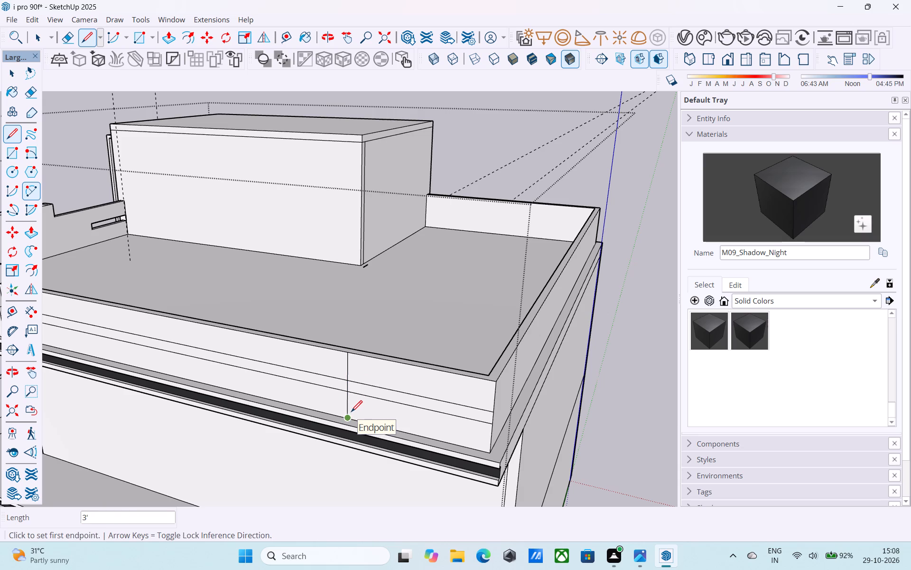
Erase the two horizontal strip lines between the new vertical line and the side parapet's far corner.
scroll(350, 383, up, 5)
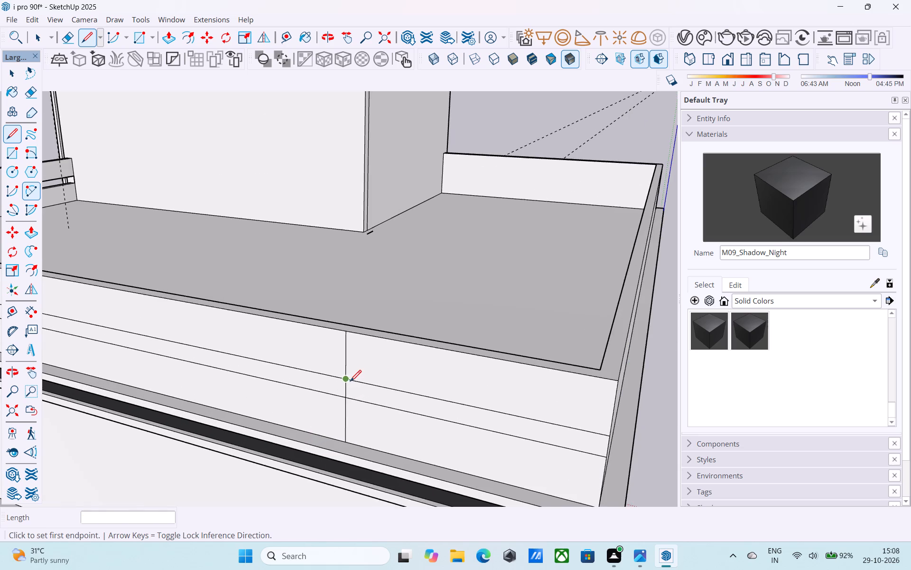
key(e)
scroll(350, 382, down, 4)
drag(356, 381, 360, 394)
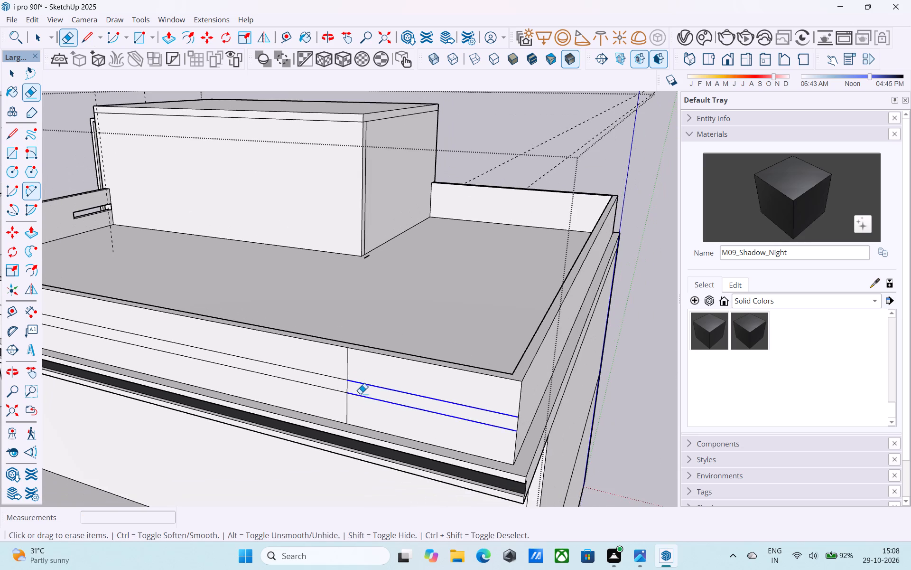
drag(360, 394, 361, 395)
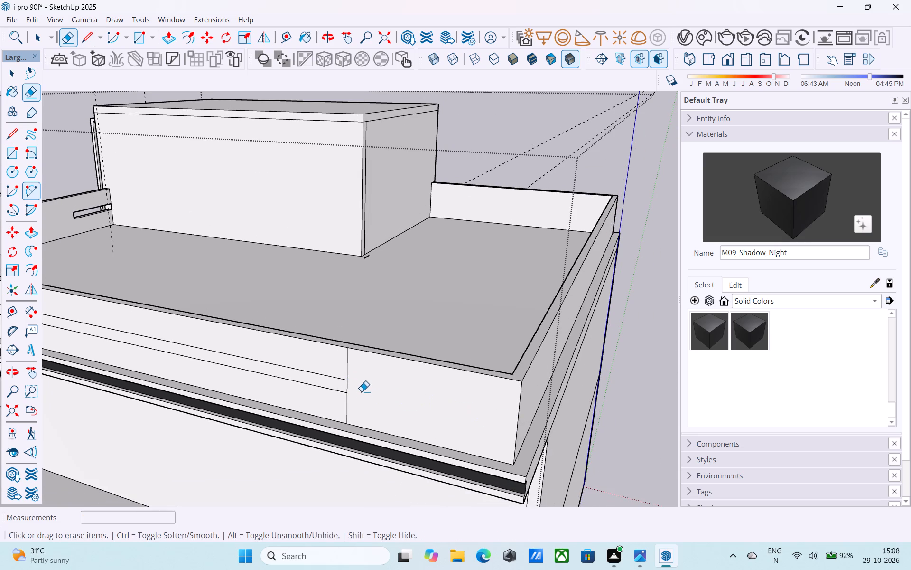
Draw two 4 1/2" lines across the parapet's top, one at the far corner and one at the new vertical line.
scroll(362, 387, down, 5)
middle_drag(362, 387, 375, 397)
middle_click(392, 403)
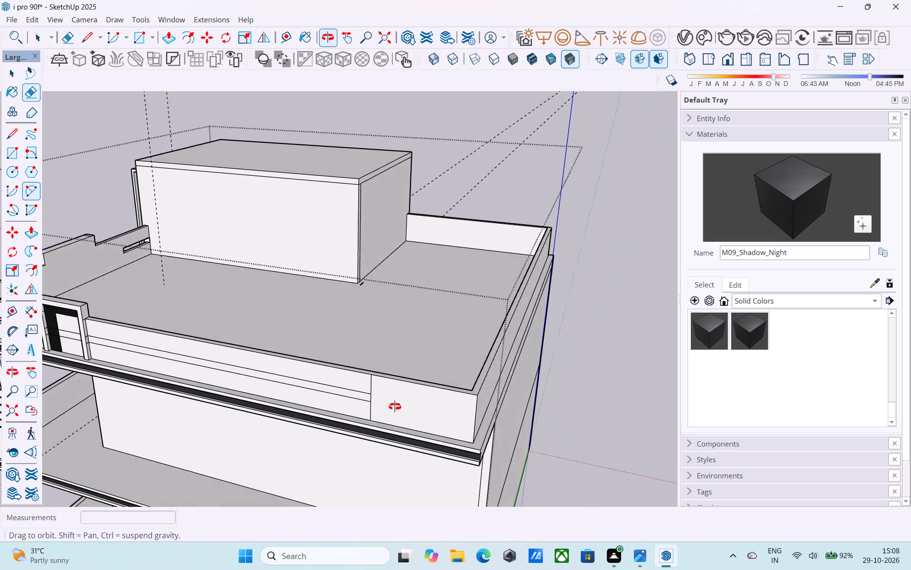
scroll(396, 404, up, 4)
key(l)
scroll(491, 371, up, 4)
scroll(535, 385, up, 1)
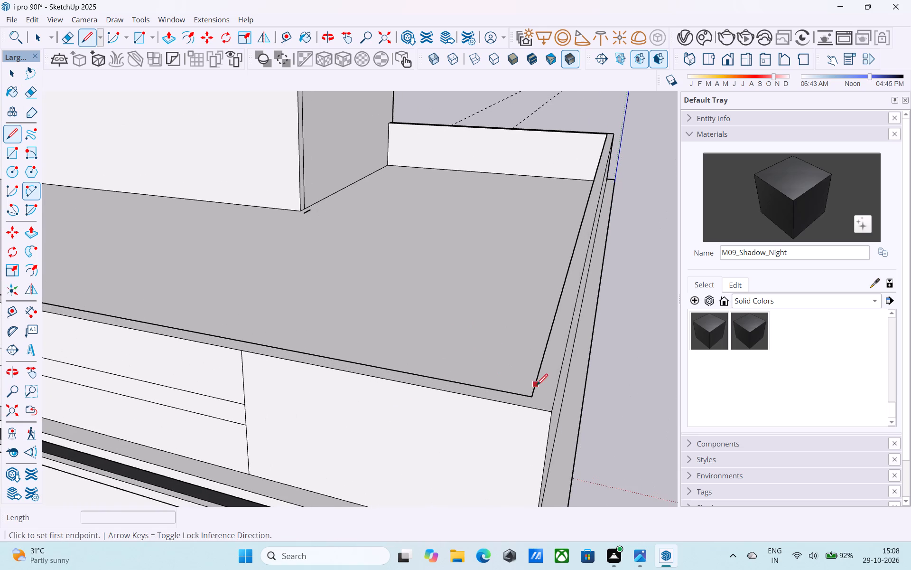
click(532, 393)
click(554, 403)
click(243, 354)
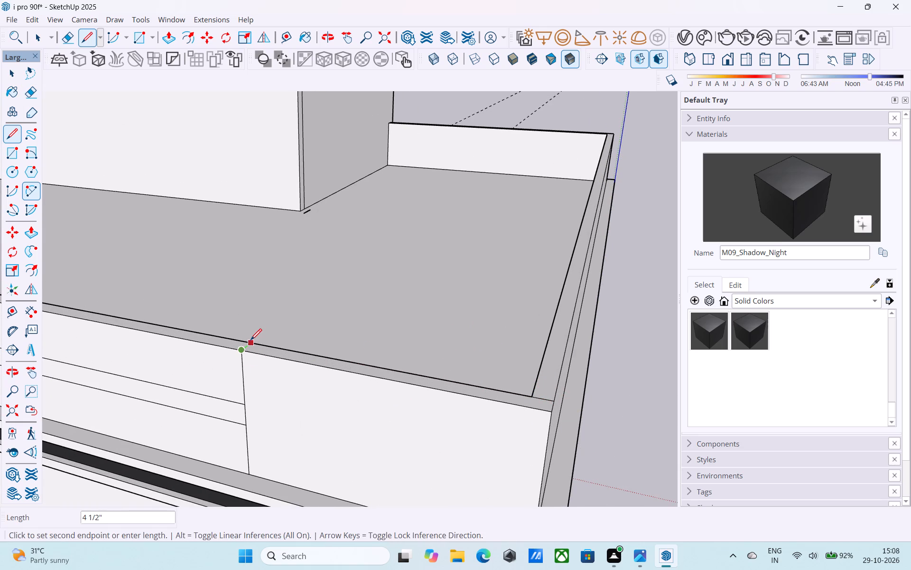
click(251, 341)
scroll(332, 319, down, 10)
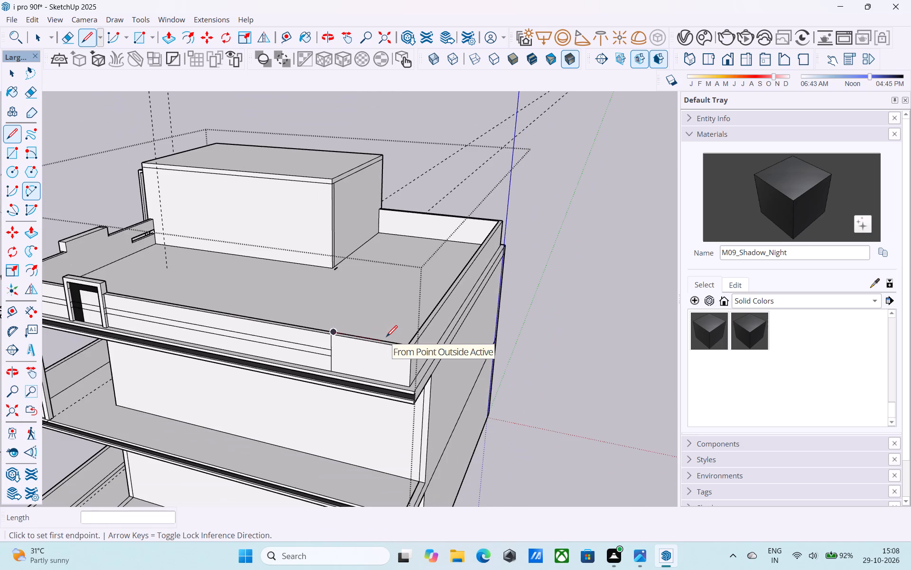
scroll(389, 339, down, 8)
middle_drag(392, 349, 437, 349)
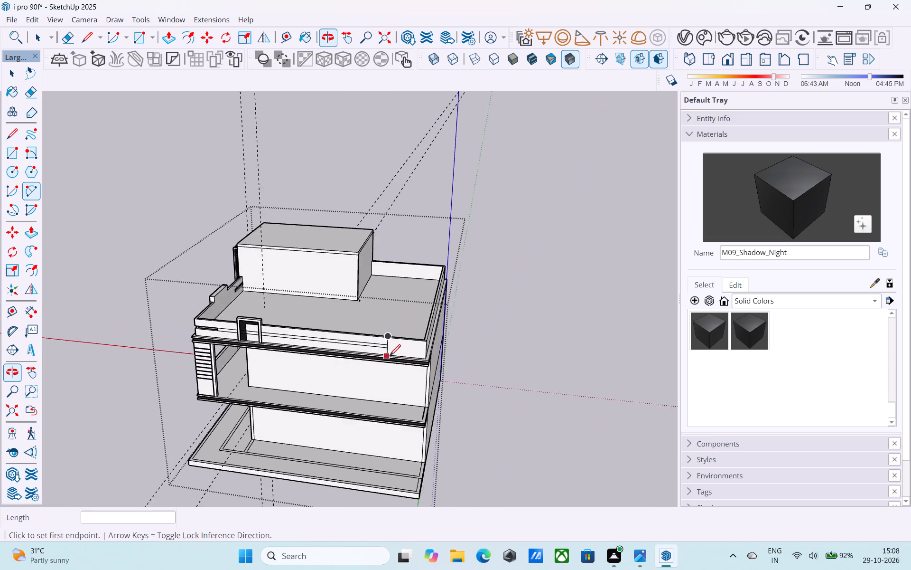
scroll(390, 357, up, 12)
key(space)
Push/Pull the separated top face at the side parapet's far corner upward by 1'.
middle_drag(400, 315, 384, 391)
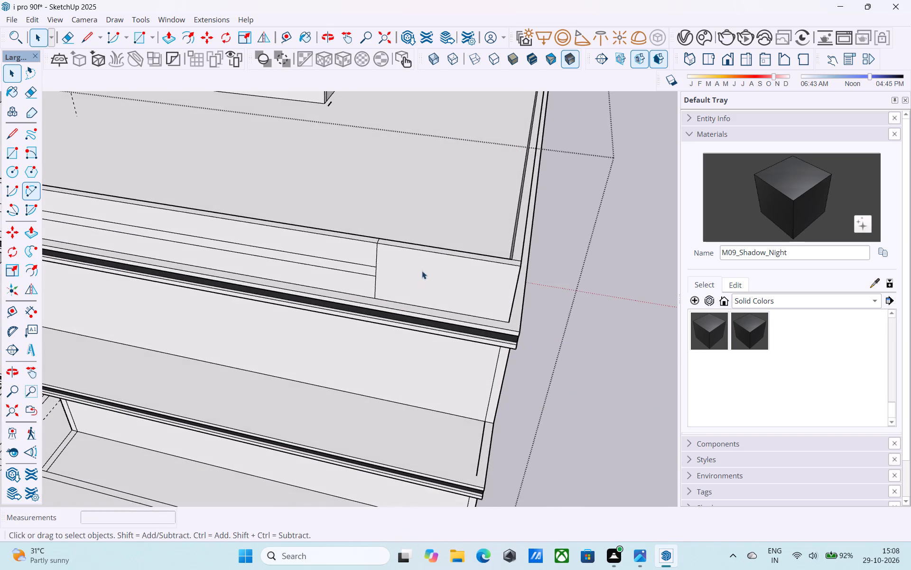
scroll(420, 254, up, 8)
click(429, 243)
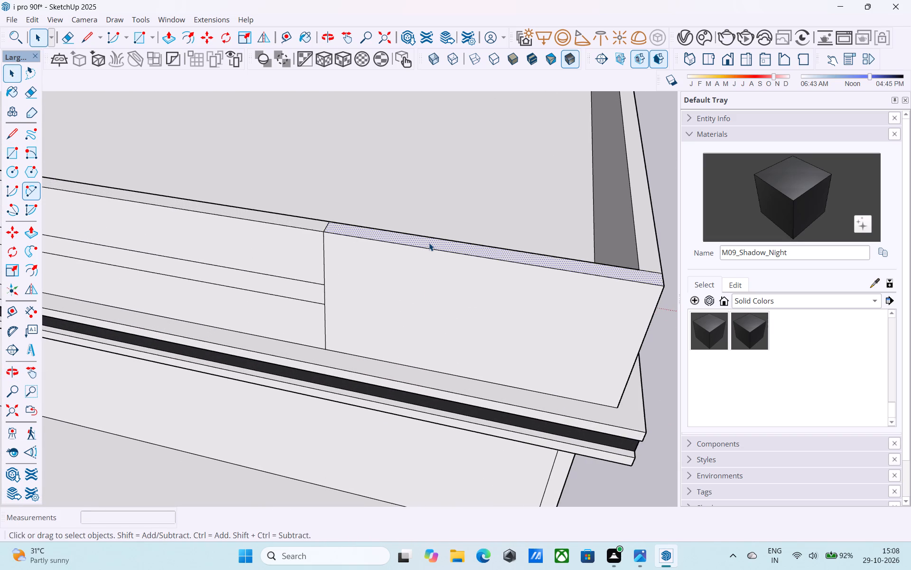
key(p)
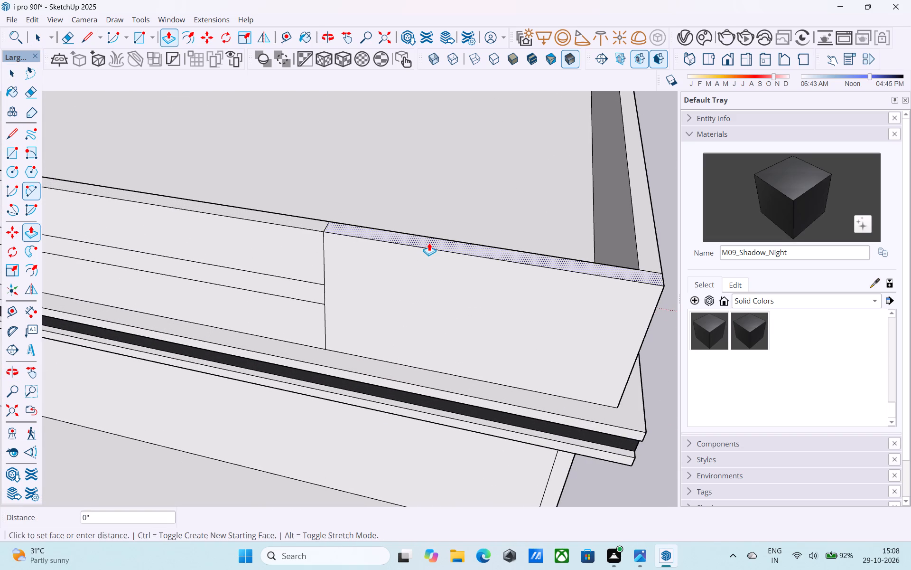
click(429, 243)
text(1')
key(Return)
key(space)
Offset the outline of the raised corner panel's outer face inward by 4.5".
scroll(434, 233, down, 7)
middle_drag(430, 238, 438, 212)
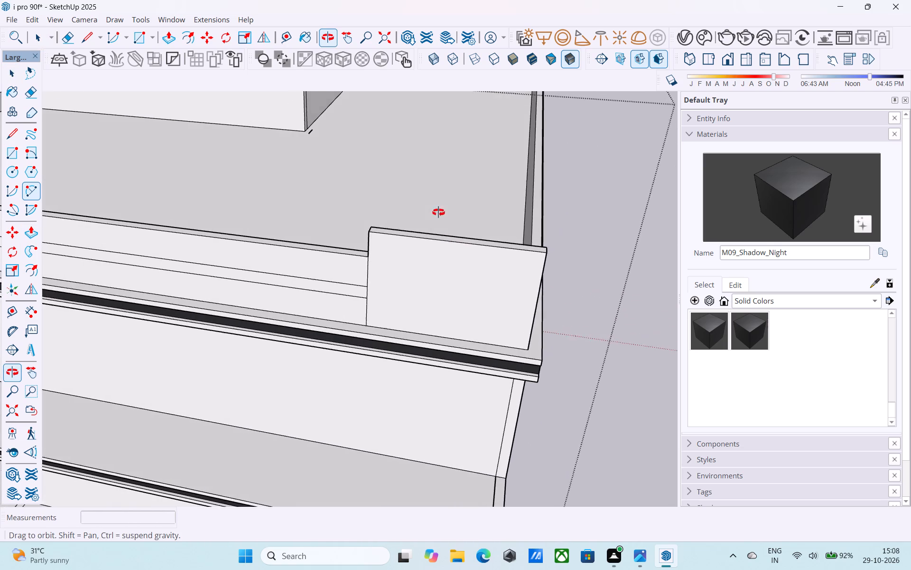
middle_drag(438, 212, 437, 212)
scroll(313, 243, down, 4)
middle_drag(311, 268, 319, 239)
scroll(360, 283, up, 4)
click(360, 283)
scroll(360, 284, up, 3)
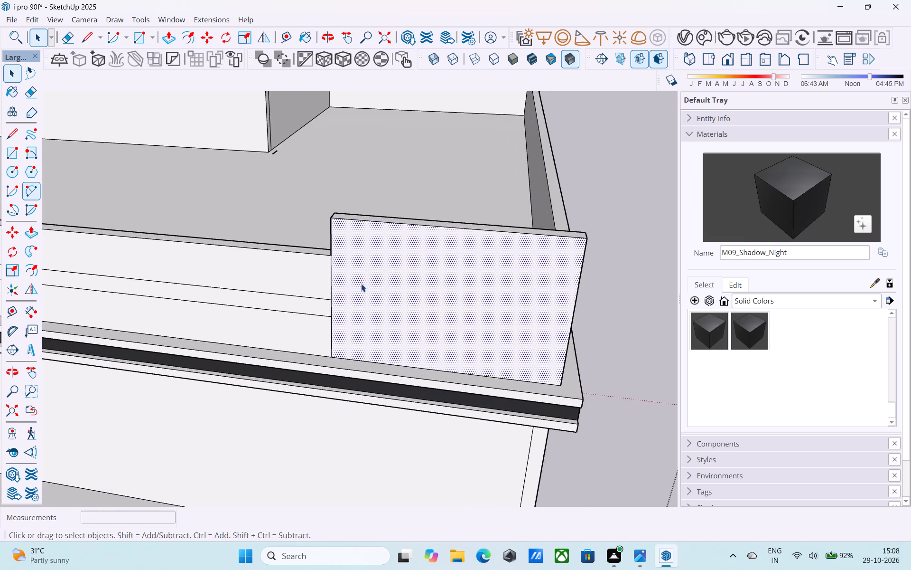
key(f)
click(361, 284)
key(1)
key(BackSpace)
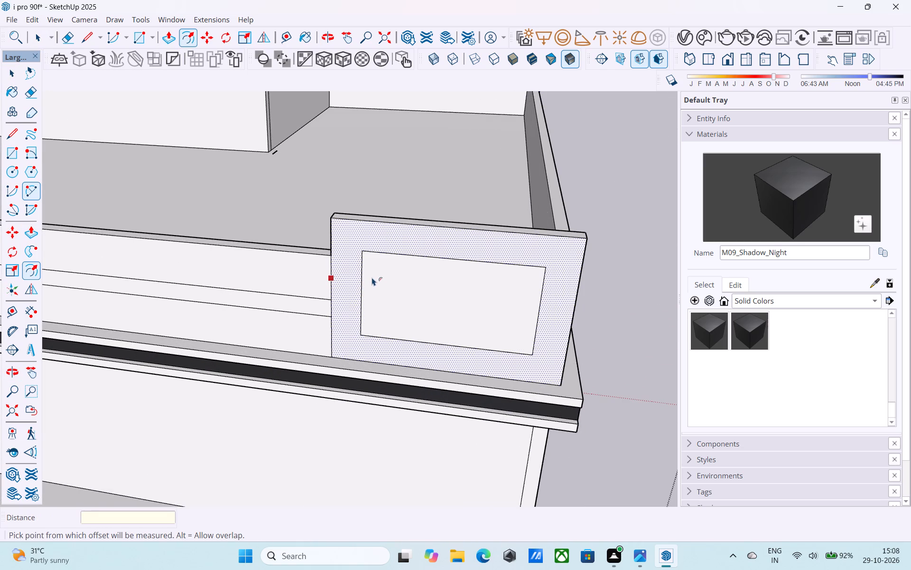
key(4)
text(.5")
key(Return)
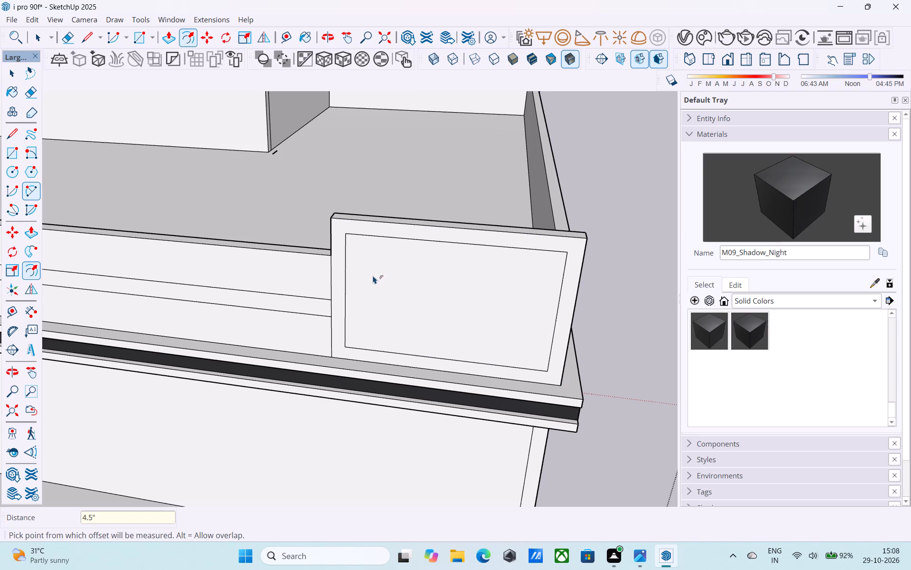
key(space)
Draw two 4 1/2" vertical lines from the offset outline's lower corners down to the corner panel's bottom edge.
key(l)
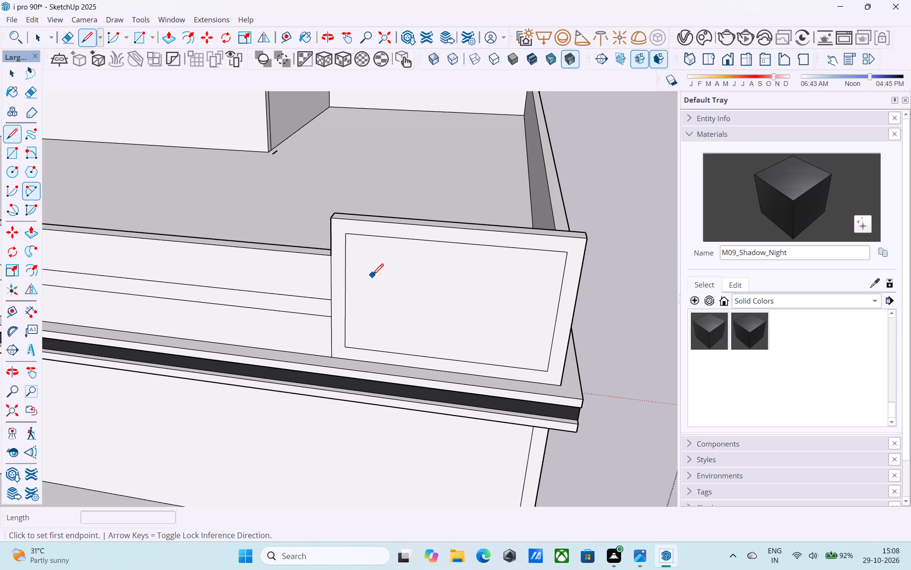
click(347, 346)
click(345, 357)
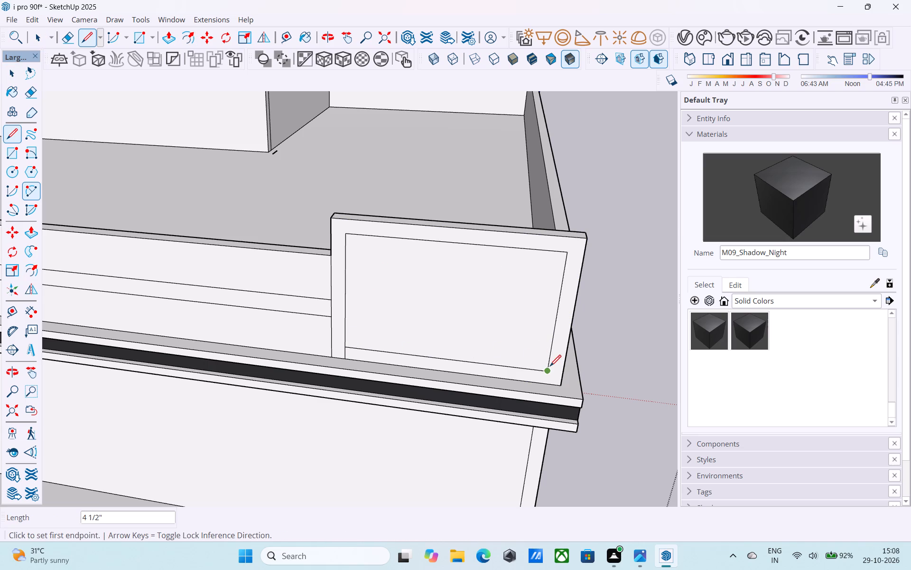
click(550, 367)
click(545, 383)
Erase the offset outline's lower edge between the two short vertical lines to open the frame at its base.
scroll(502, 387, up, 4)
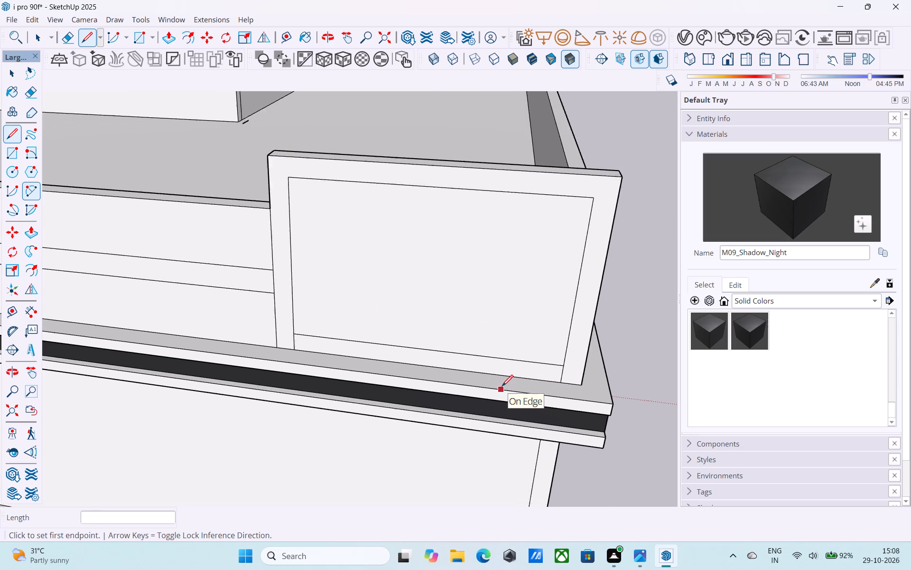
scroll(502, 387, up, 2)
key(e)
drag(500, 361, 502, 335)
scroll(500, 332, down, 6)
key(space)
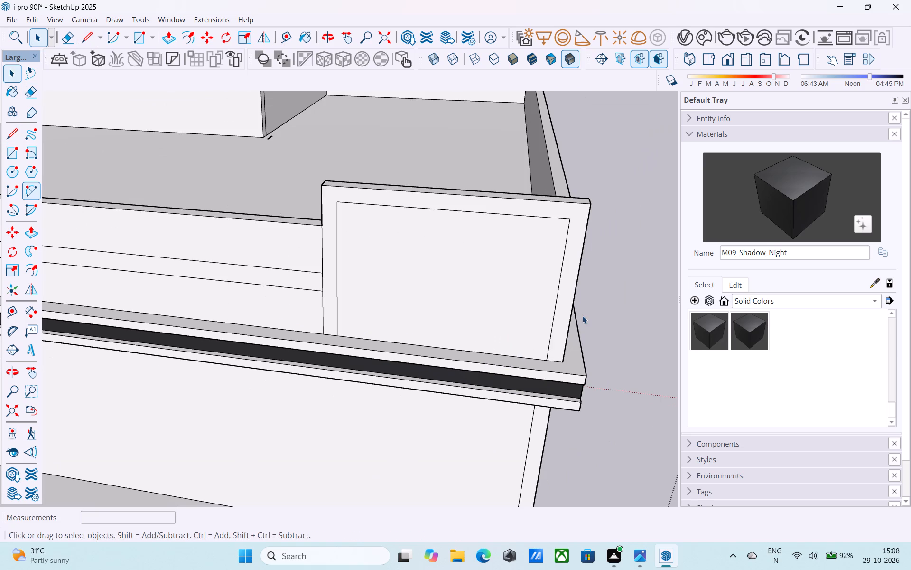
Push/Pull the three-sided border face of the corner panel outward by 4".
click(564, 309)
key(p)
click(564, 309)
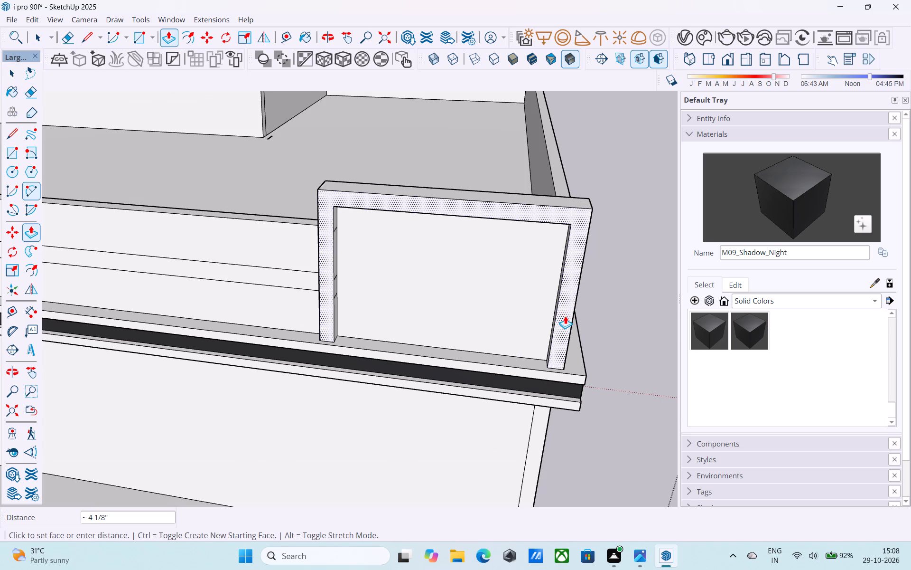
key(4)
key(shift+quotedbl)
key(Return)
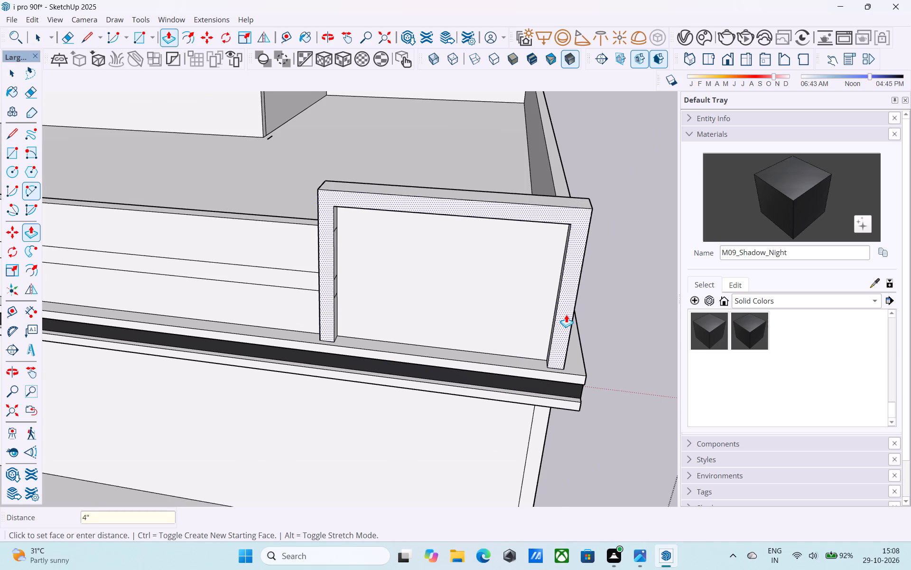
Draw a 2' 3" horizontal line across the white face inside the middle frame, about 7 1/2" below its dark band.
key(space)
scroll(564, 313, down, 4)
shift+middle_drag(564, 313, 582, 358)
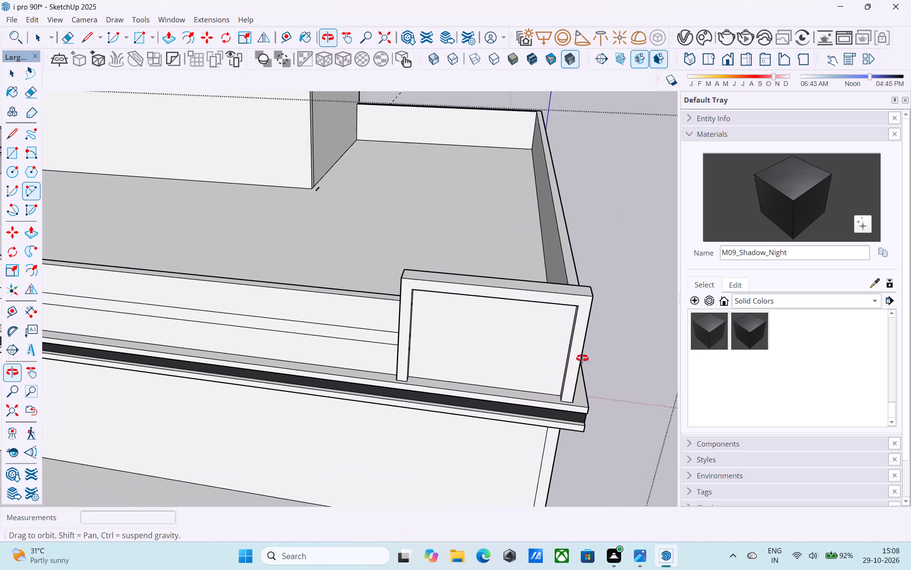
shift+middle_drag(582, 358, 615, 305)
scroll(615, 301, down, 8)
shift+middle_drag(454, 318, 516, 284)
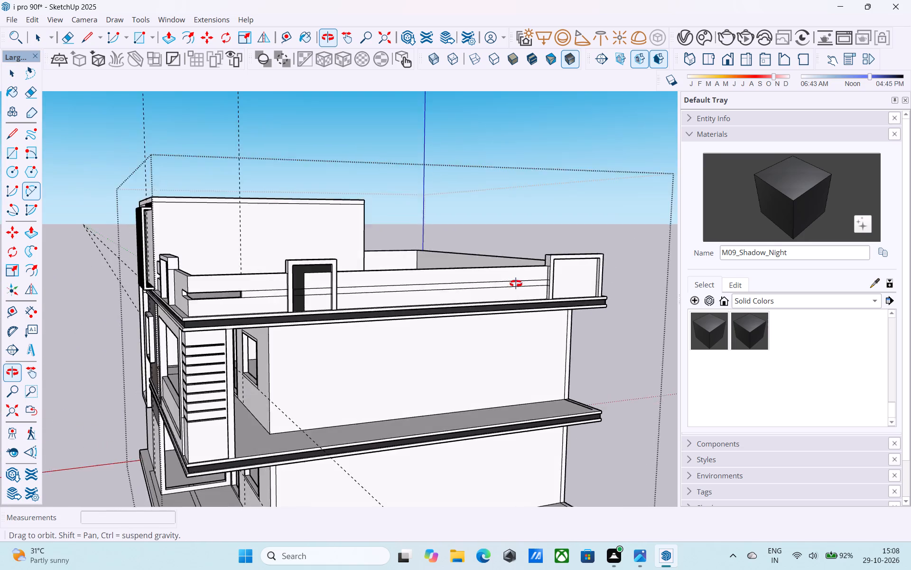
shift+middle_drag(516, 284, 578, 285)
scroll(418, 299, up, 8)
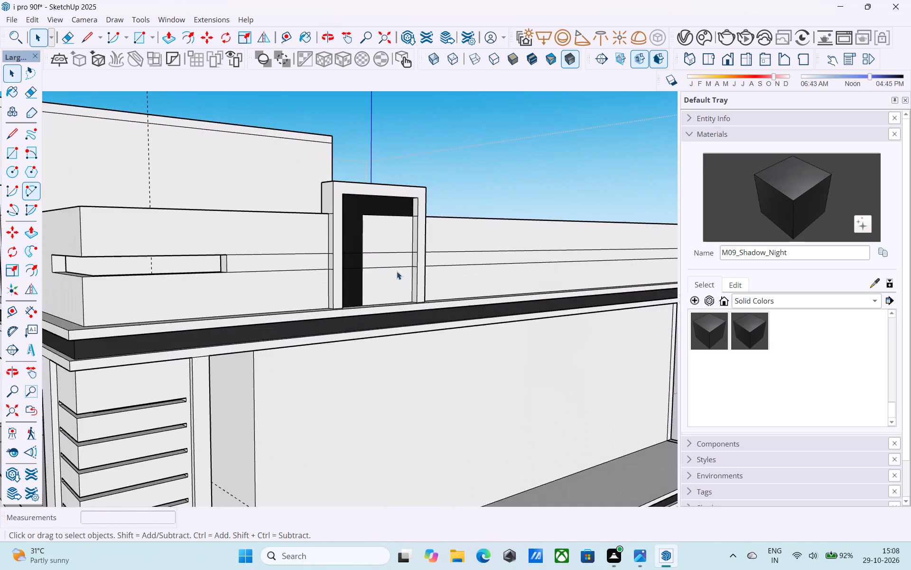
middle_drag(387, 258, 503, 338)
scroll(523, 327, up, 2)
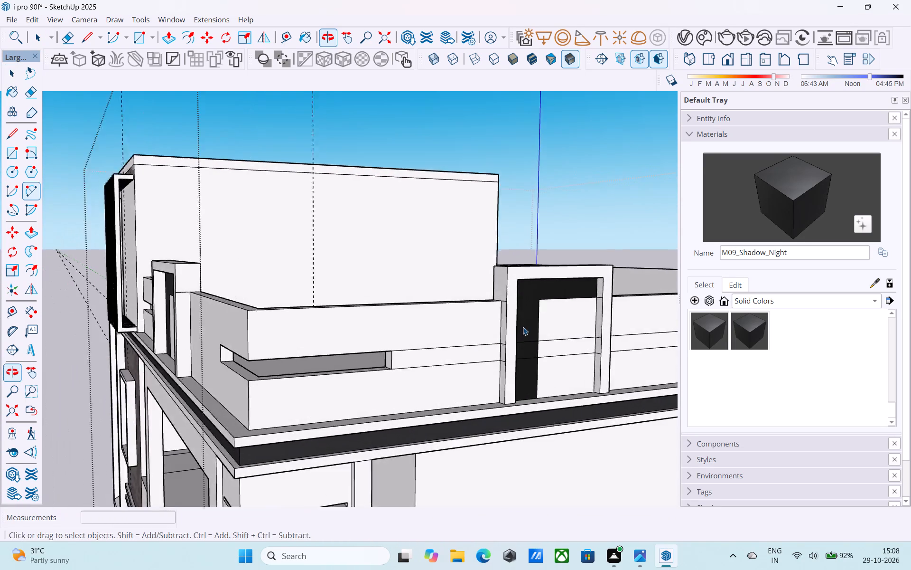
scroll(523, 327, up, 2)
key(l)
click(545, 296)
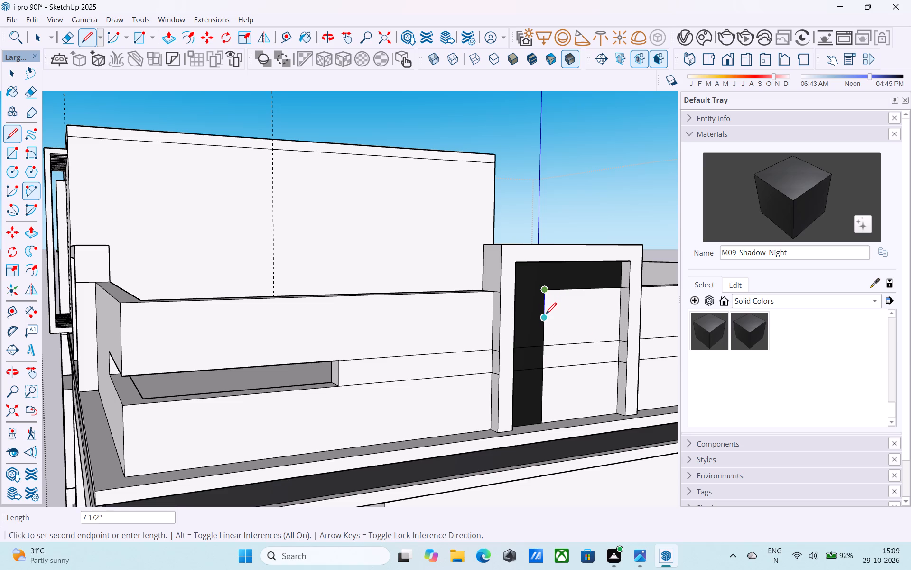
click(546, 315)
click(545, 321)
click(618, 316)
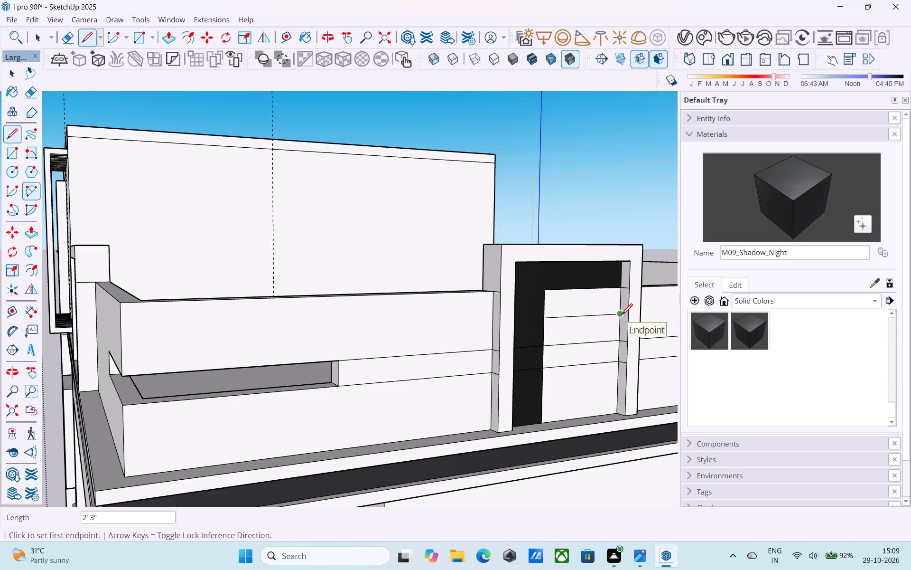
Draw a 5' 3" horizontal line across the upper part of the corner frame's inset panel.
scroll(603, 320, down, 13)
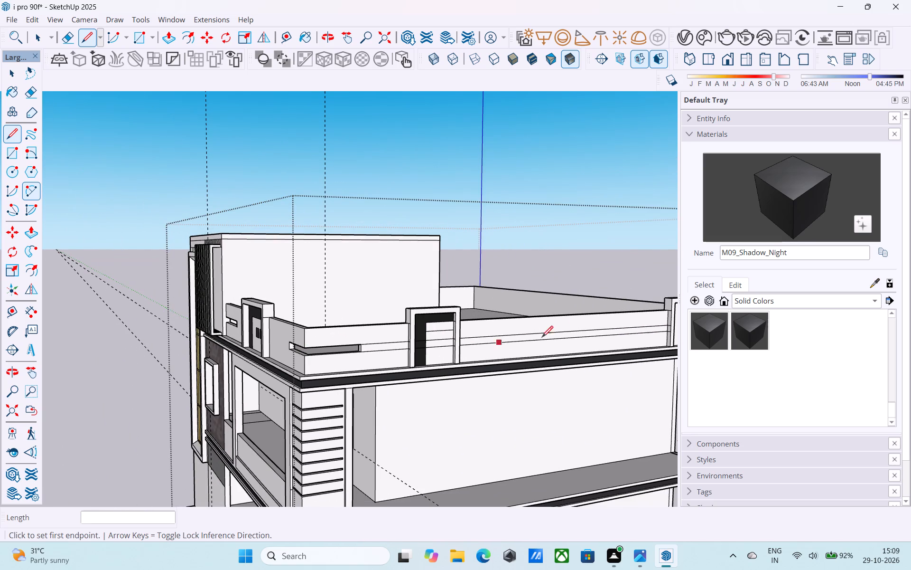
middle_drag(614, 321, 409, 322)
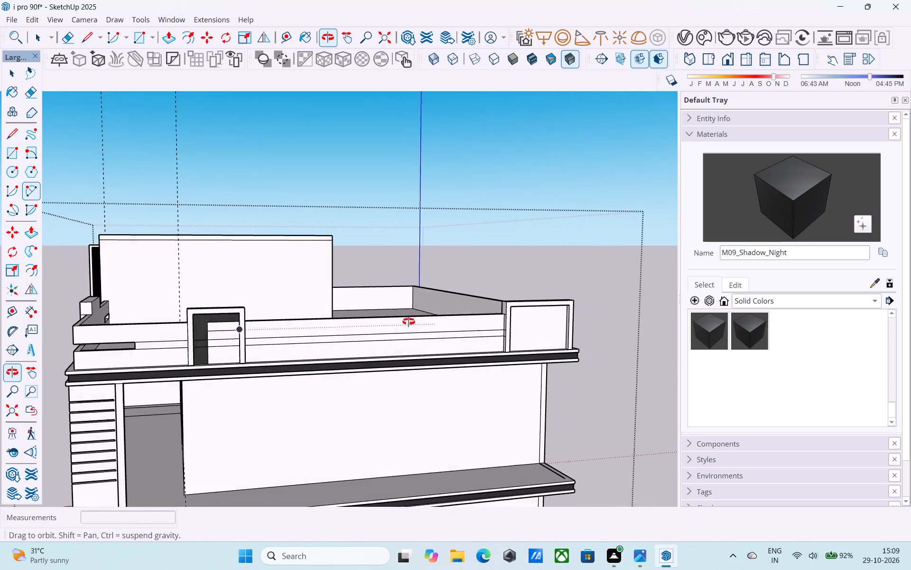
middle_drag(409, 322, 330, 347)
scroll(332, 350, up, 5)
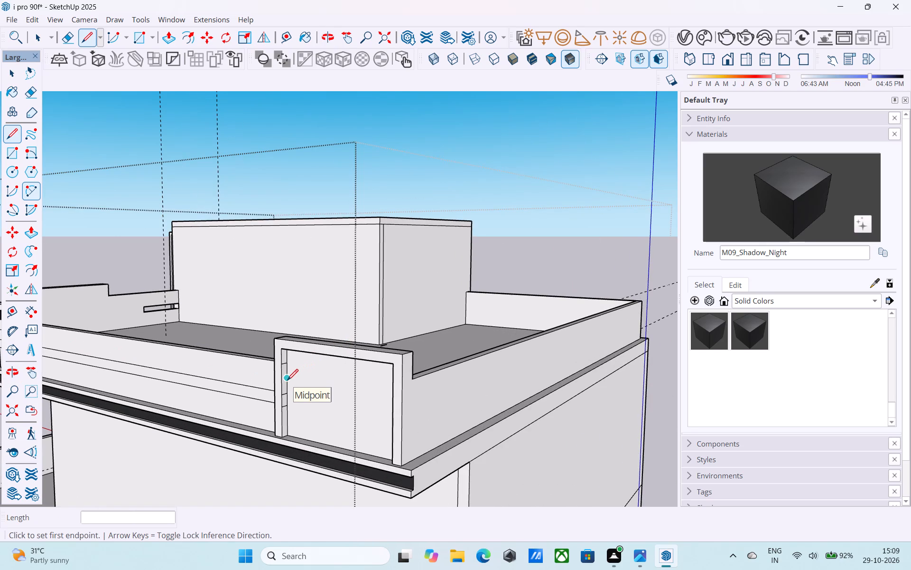
click(287, 381)
middle_drag(287, 381, 336, 381)
scroll(315, 381, up, 1)
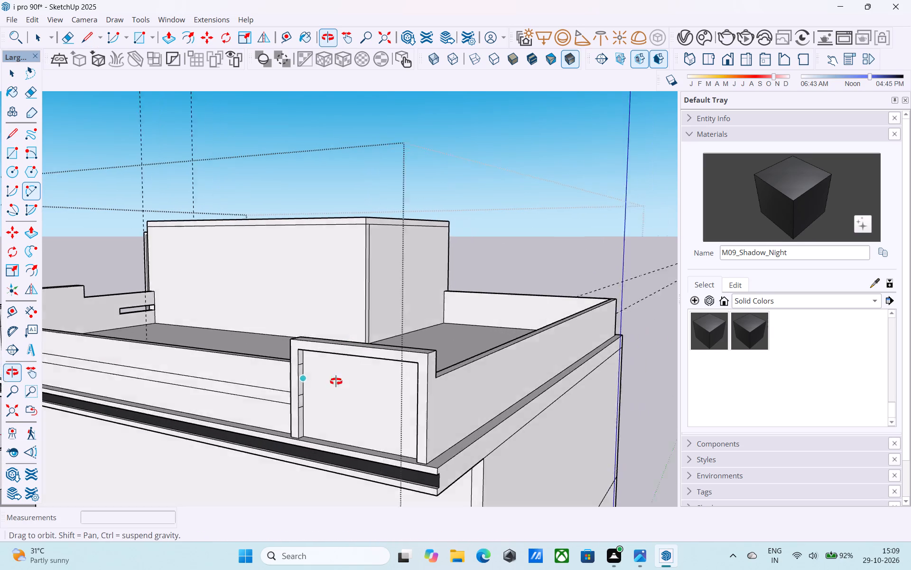
middle_drag(336, 381, 515, 378)
click(597, 360)
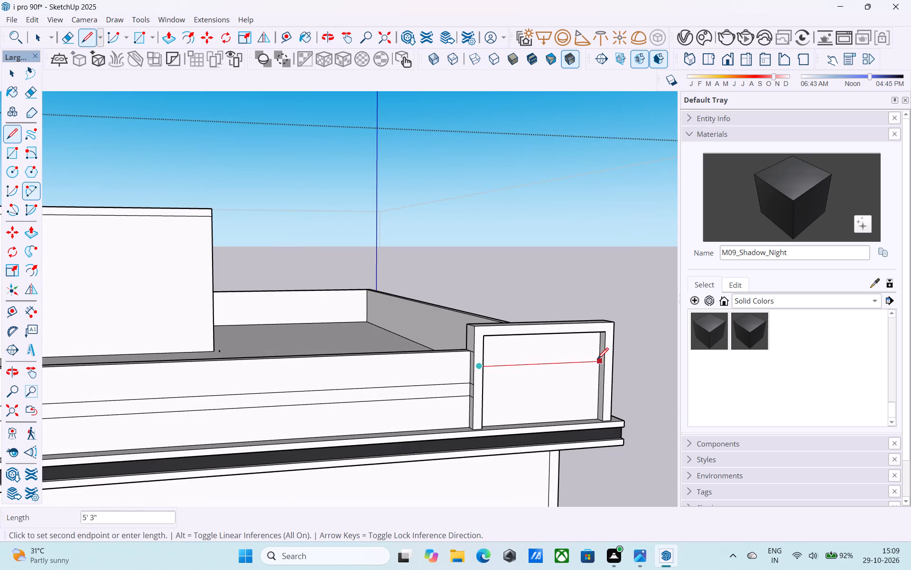
Erase the two lower short edges on the inner side of the corner frame's leg nearest the middle frame.
scroll(597, 360, down, 5)
middle_drag(597, 360, 595, 358)
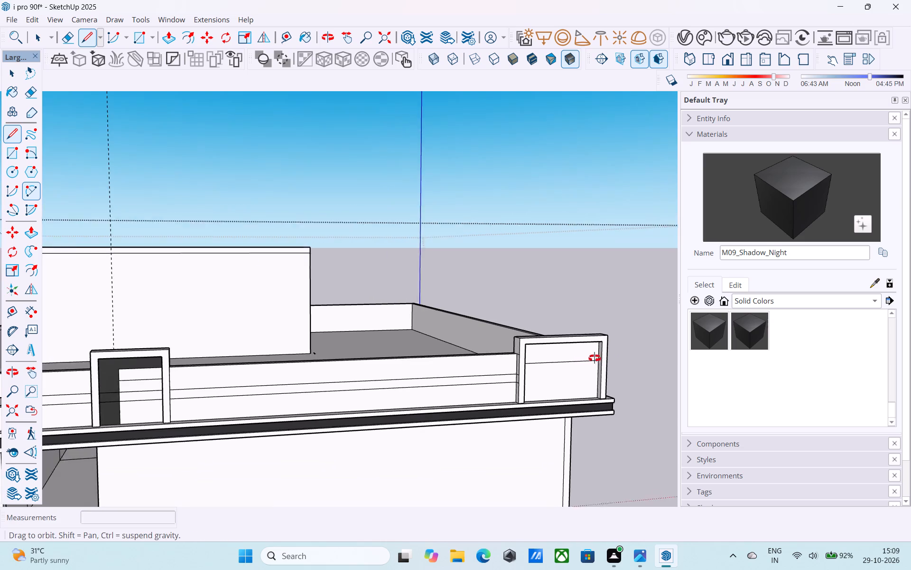
middle_drag(595, 358, 591, 355)
scroll(591, 352, down, 3)
middle_drag(591, 352, 499, 348)
scroll(460, 380, up, 2)
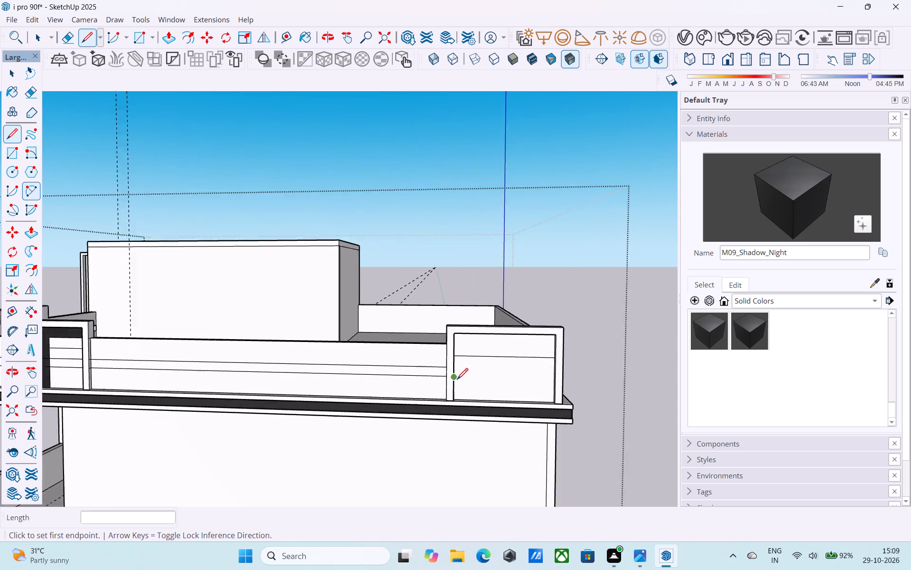
scroll(457, 380, up, 7)
middle_drag(446, 378, 353, 382)
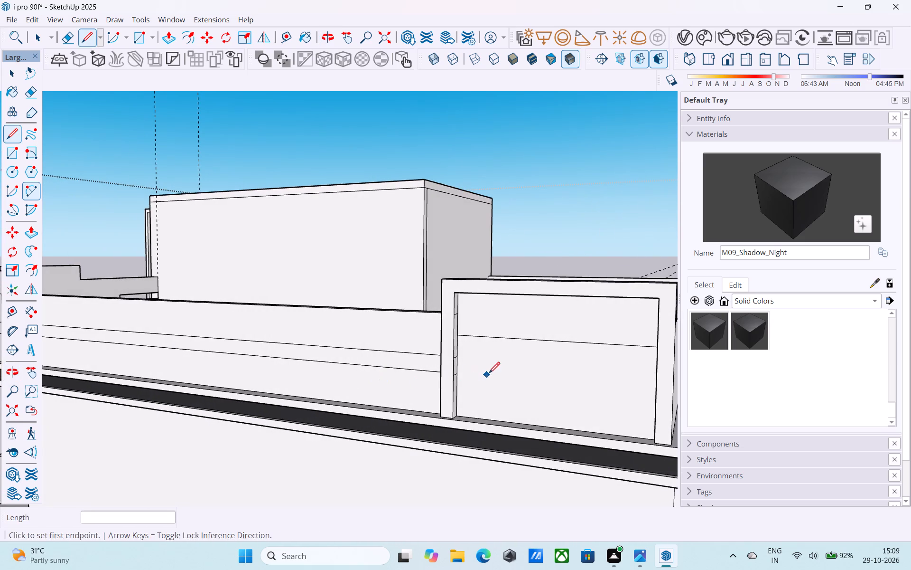
key(space)
scroll(489, 374, up, 2)
middle_drag(456, 357, 426, 353)
key(e)
scroll(426, 353, up, 2)
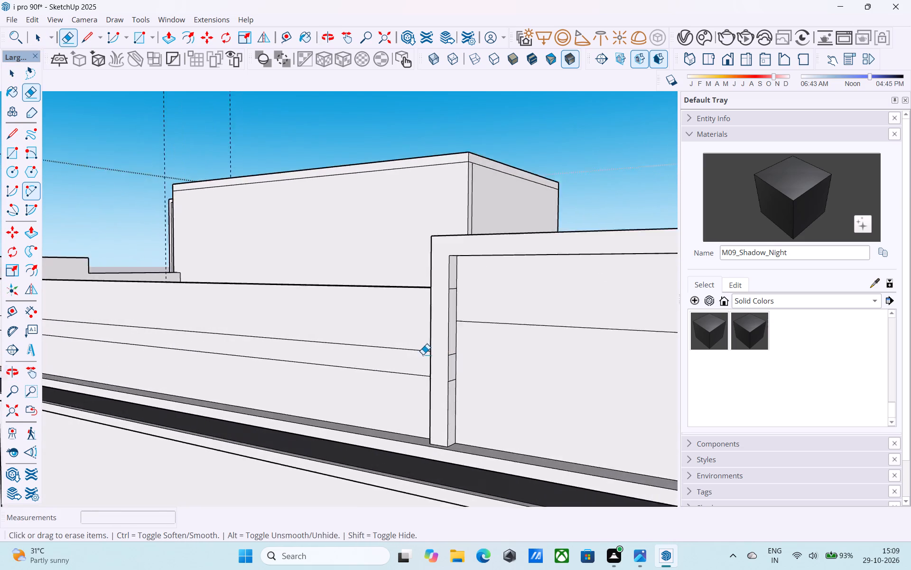
scroll(423, 354, up, 9)
click(483, 355)
click(484, 413)
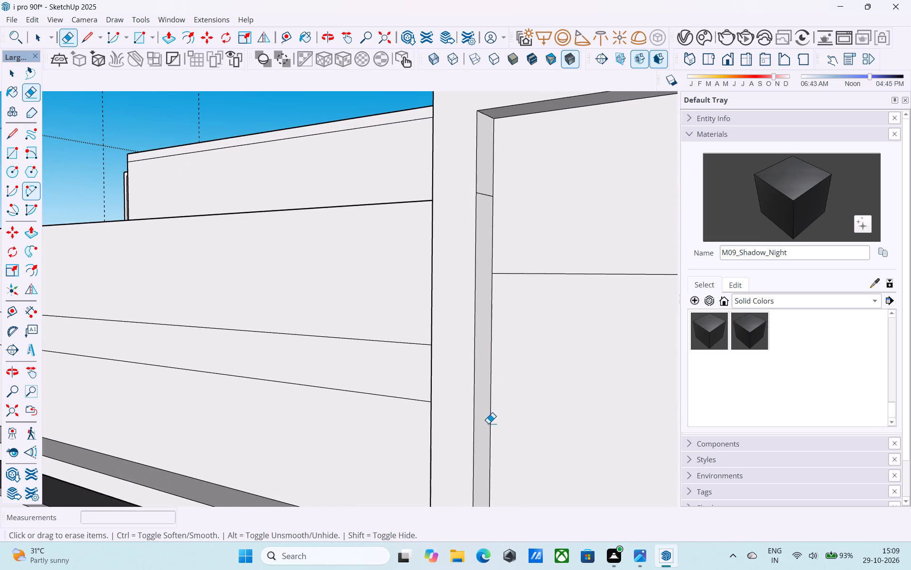
Copy the vertical edge of the corner frame's lower inset panel 1' inward from the leg nearest the middle frame.
scroll(483, 409, down, 7)
scroll(481, 389, up, 5)
key(space)
click(491, 367)
scroll(492, 366, down, 2)
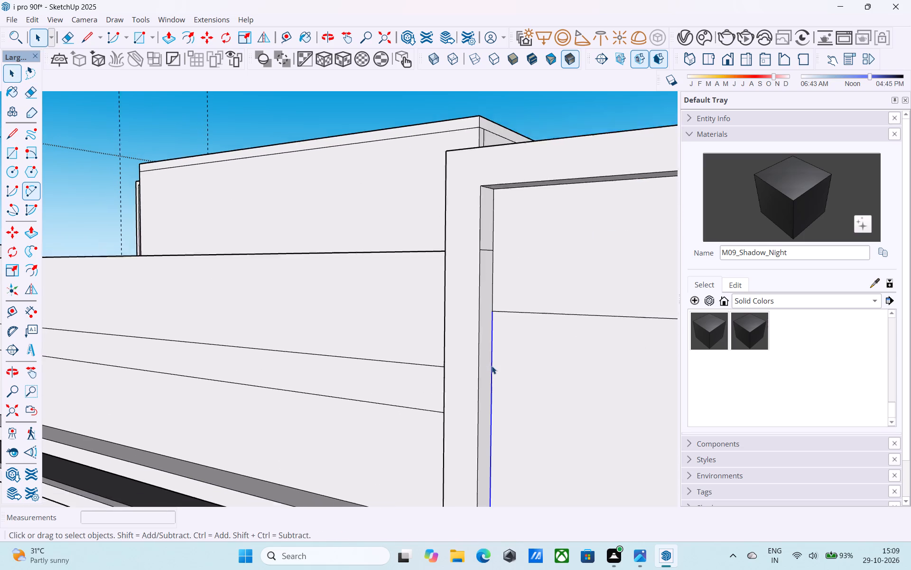
scroll(492, 366, down, 4)
key(m)
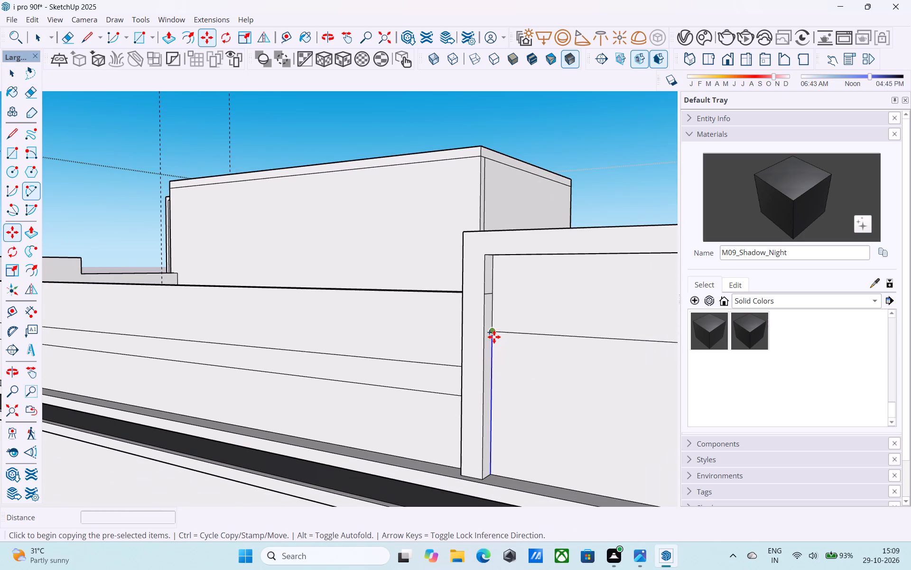
click(494, 337)
text(1')
key(Return)
Paint the corner panel's upper strip and its narrow vertical strip with M09_Shadow_Night.
click(777, 193)
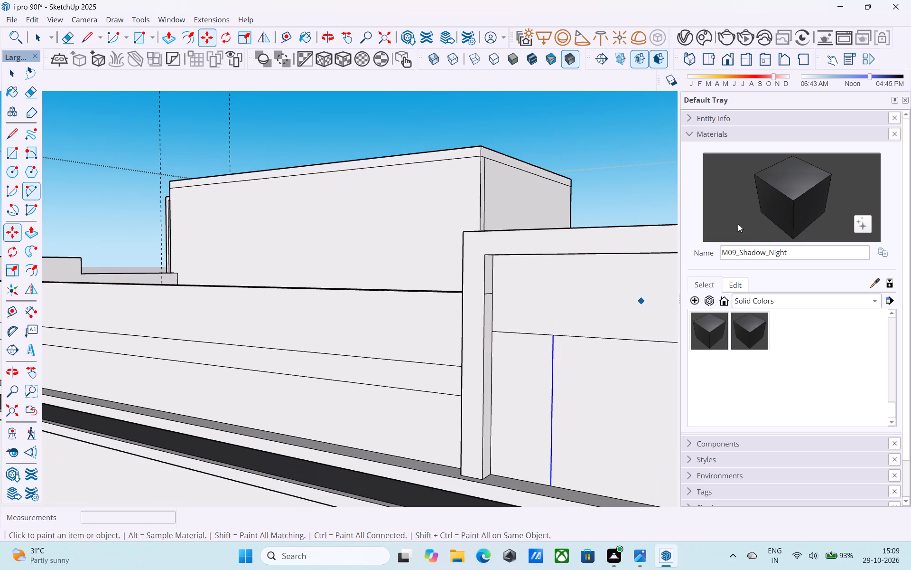
click(601, 284)
click(507, 363)
Erase the edge between the two dark strips to merge them into one L-shaped band.
key(e)
drag(525, 341, 528, 312)
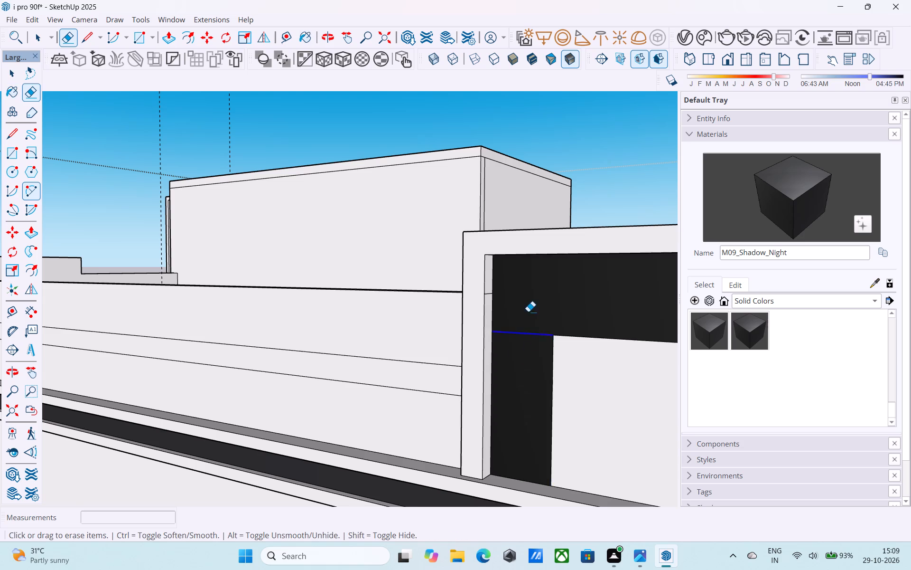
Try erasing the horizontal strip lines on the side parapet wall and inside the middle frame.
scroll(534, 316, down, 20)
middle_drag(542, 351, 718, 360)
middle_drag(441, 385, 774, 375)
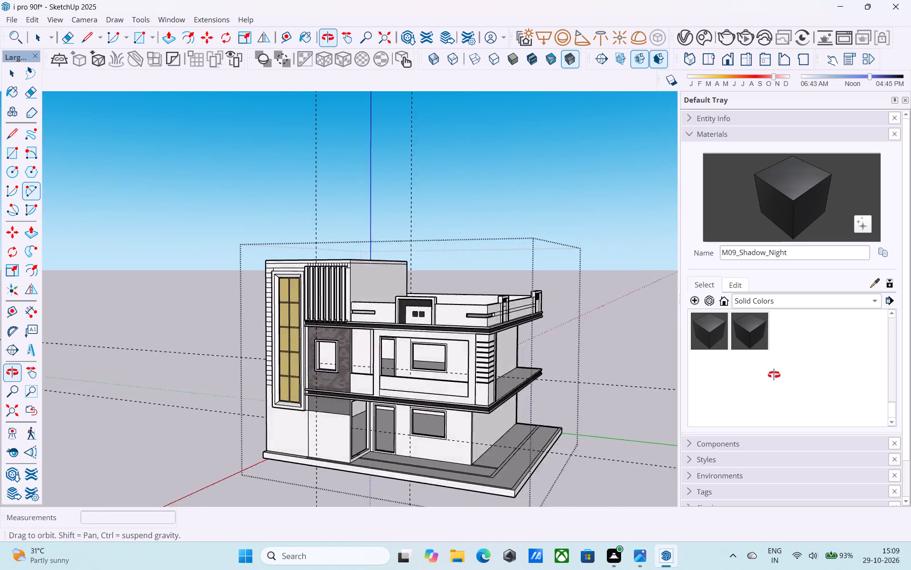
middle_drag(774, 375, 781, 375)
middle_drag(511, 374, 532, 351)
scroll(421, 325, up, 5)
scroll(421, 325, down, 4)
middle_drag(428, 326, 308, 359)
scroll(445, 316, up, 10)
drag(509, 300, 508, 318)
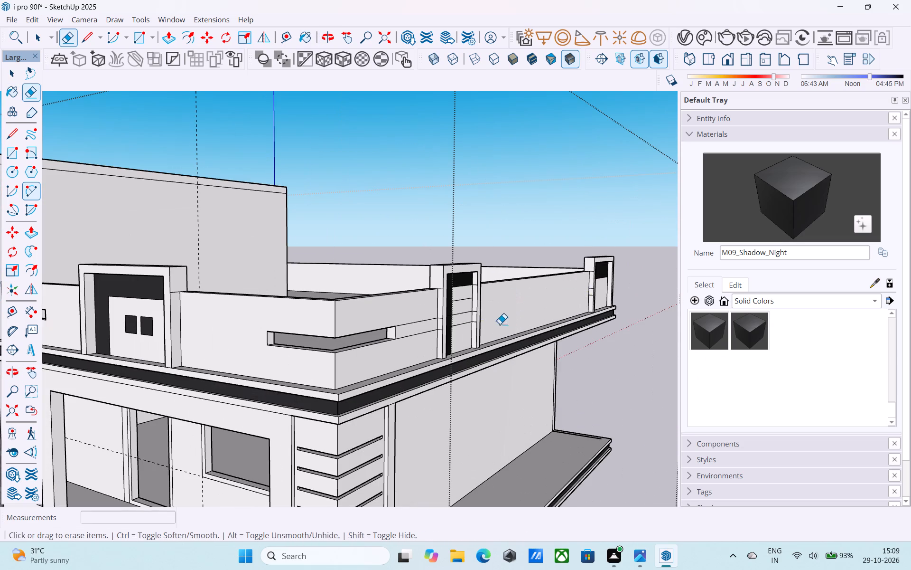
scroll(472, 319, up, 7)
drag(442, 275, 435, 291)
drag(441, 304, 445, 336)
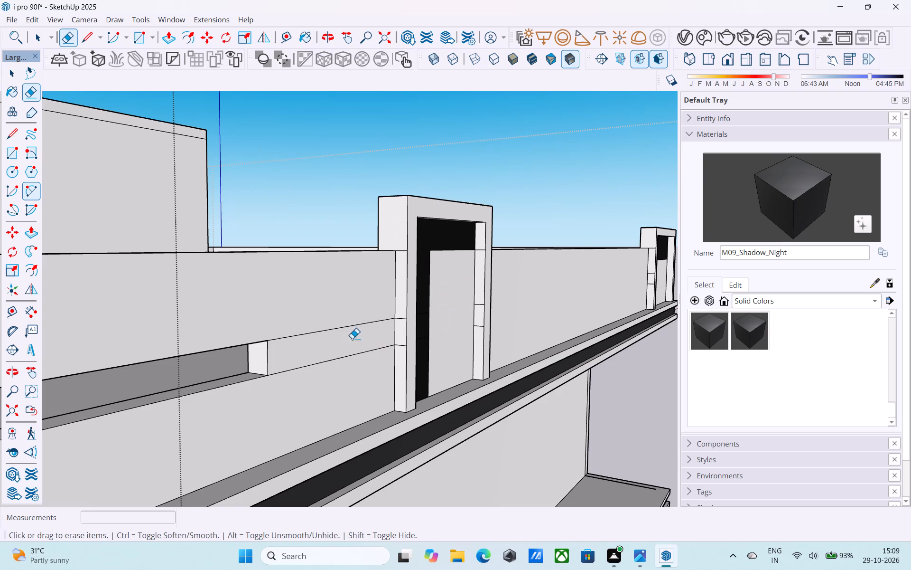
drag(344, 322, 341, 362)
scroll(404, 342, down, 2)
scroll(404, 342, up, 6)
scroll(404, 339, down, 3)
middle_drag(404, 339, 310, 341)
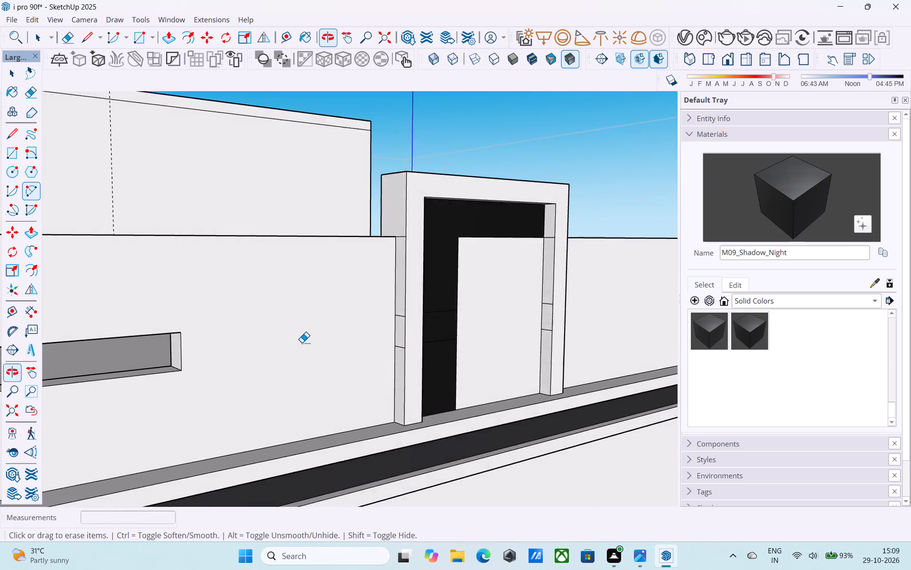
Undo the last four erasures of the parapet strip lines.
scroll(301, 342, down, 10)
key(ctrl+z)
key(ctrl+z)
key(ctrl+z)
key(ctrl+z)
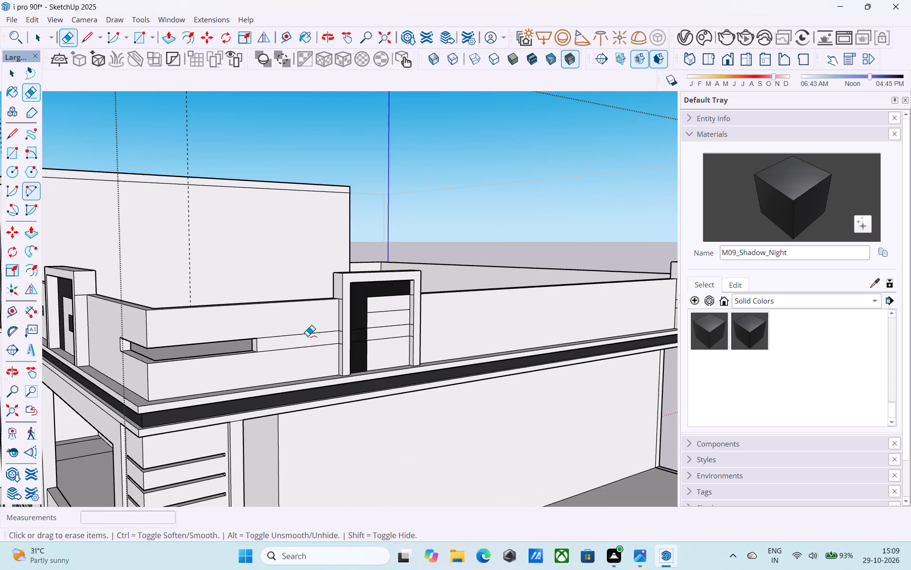
Draw a short vertical line between the two horizontal strip lines on the parapet wall between the two frames.
scroll(307, 335, down, 5)
middle_drag(421, 335, 383, 334)
middle_drag(388, 334, 383, 332)
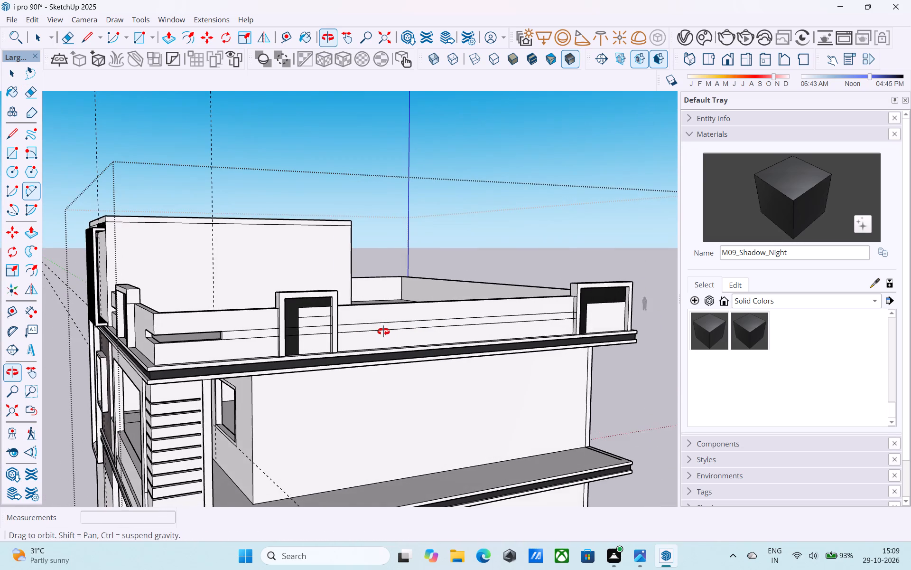
middle_drag(383, 332, 349, 336)
scroll(396, 344, up, 4)
key(l)
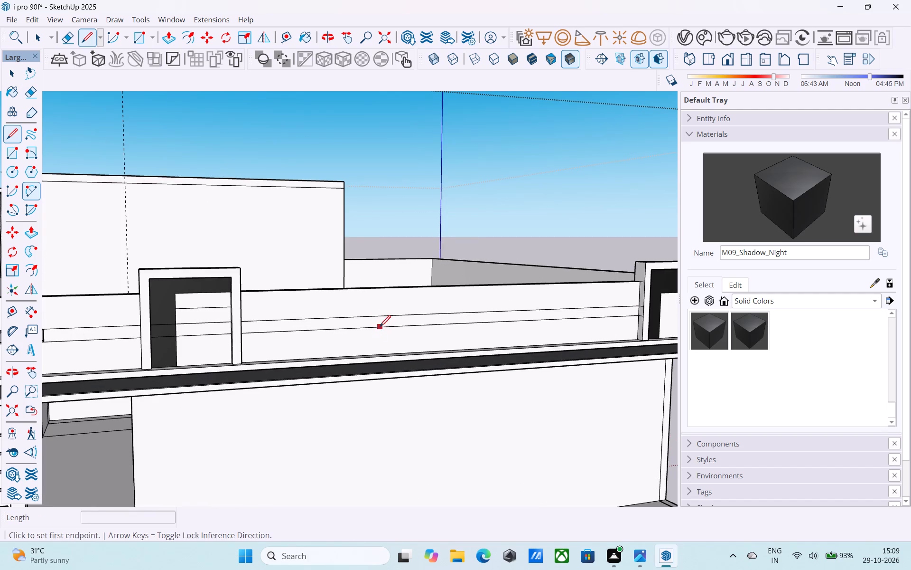
click(372, 318)
click(377, 326)
Copy the short vertical line 6' along the strip towards the corner frame.
key(space)
click(371, 322)
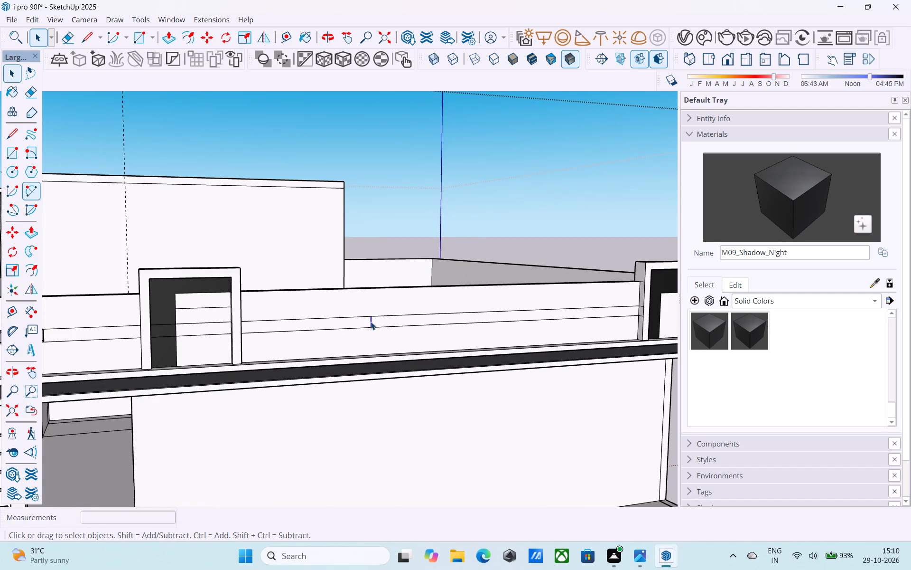
key(m)
click(371, 322)
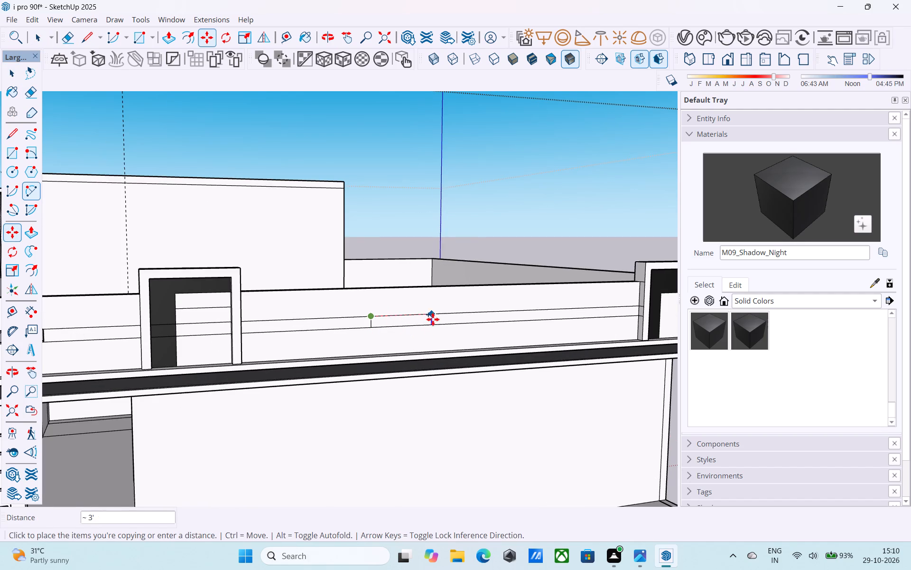
key(6)
key(Return)
key(apostrophe)
text(6')
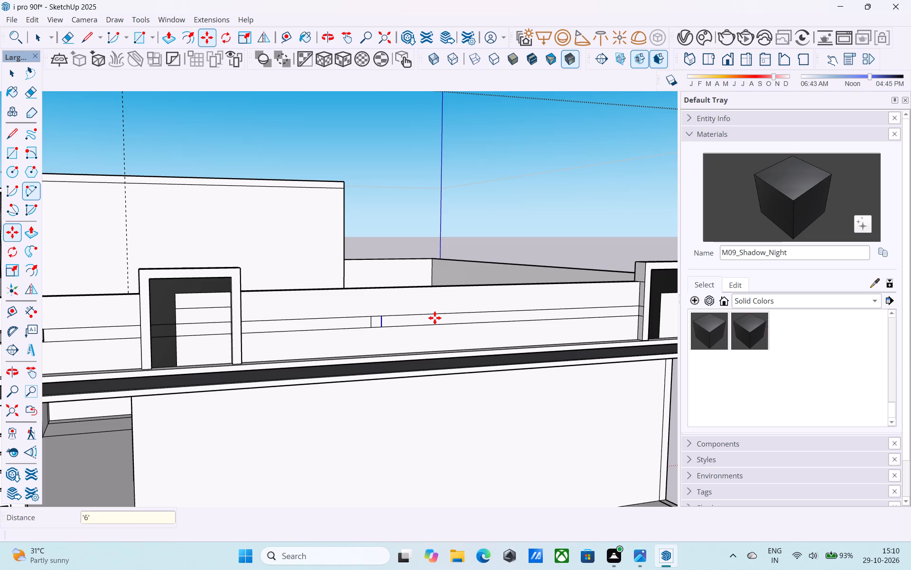
key(Return)
key(BackSpace)
key(BackSpace)
key(BackSpace)
text(6')
key(Return)
Push the 6' strip rectangle between the two frames 4 1/2" into the parapet wall to cut a horizontal opening.
key(space)
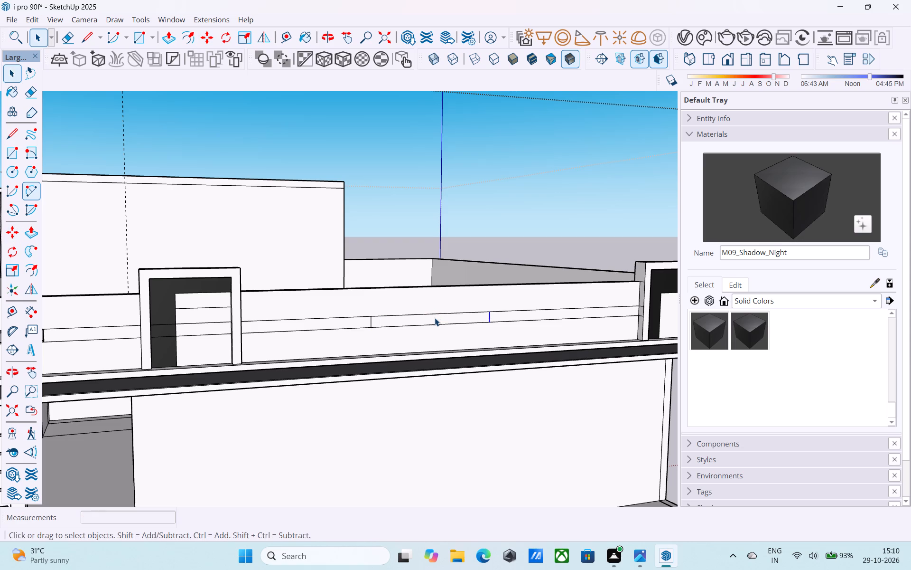
scroll(434, 317, up, 5)
click(428, 317)
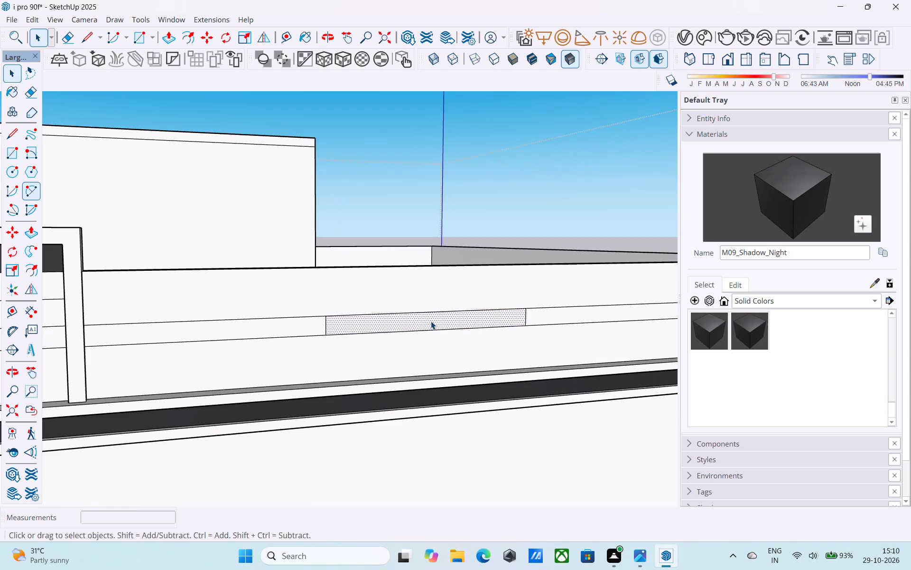
key(p)
scroll(431, 321, up, 3)
click(431, 322)
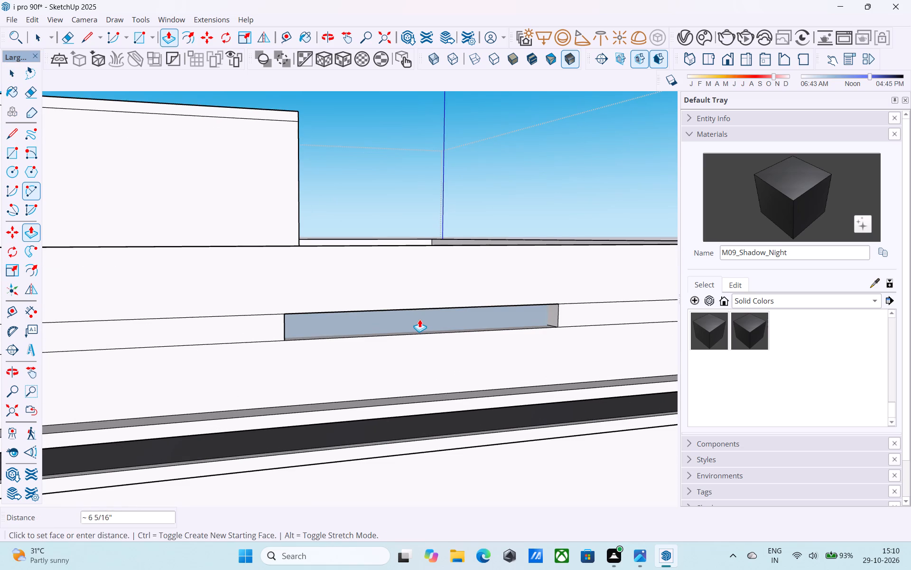
scroll(414, 315, up, 7)
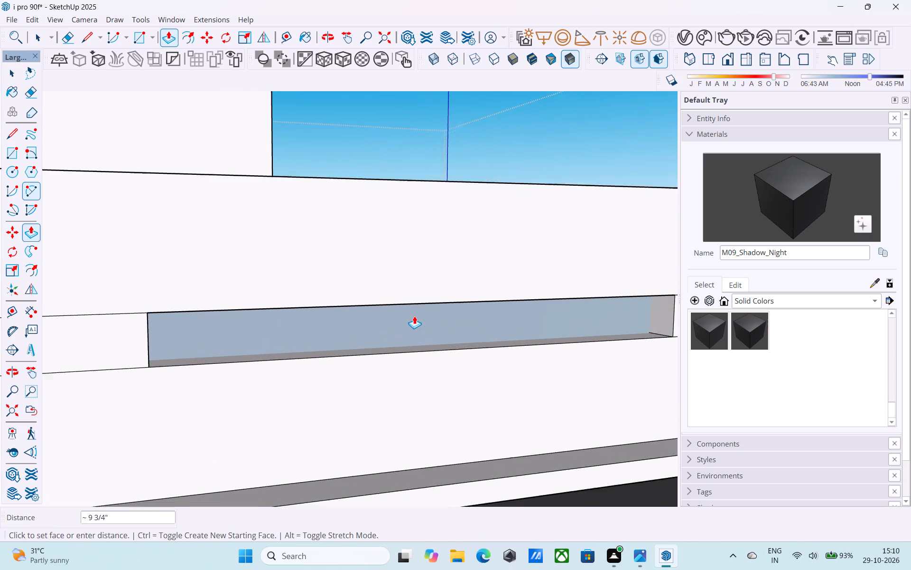
click(381, 326)
scroll(381, 326, down, 16)
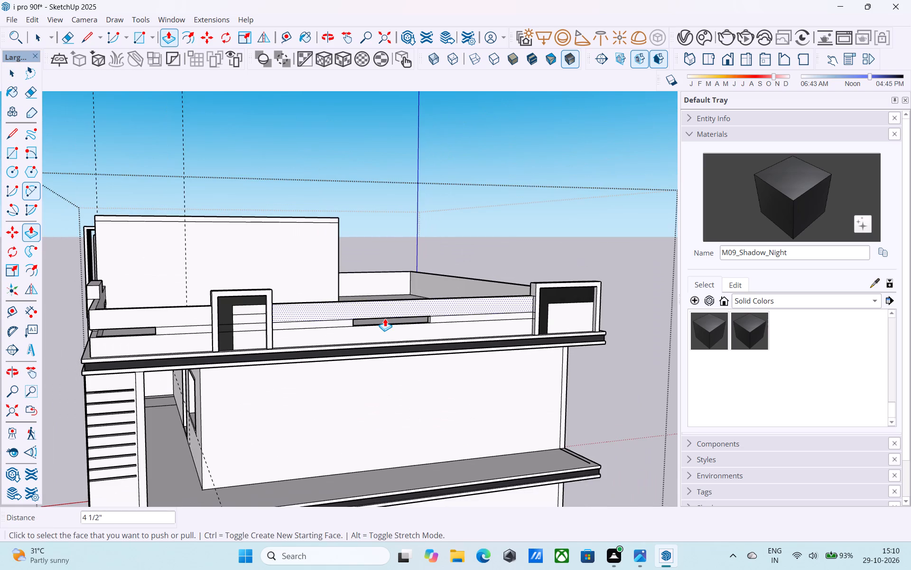
key(space)
Save the model.
scroll(385, 317, down, 3)
middle_drag(386, 316, 533, 295)
key(ctrl+s)
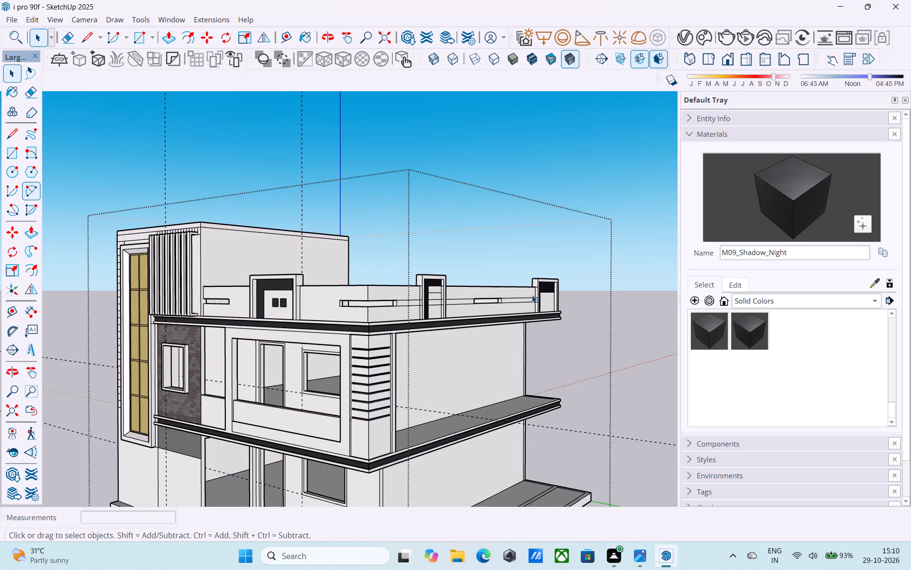
Erase the leftover strip lines on the wall before the middle frame, on its white inner panel and on its outer side face.
scroll(529, 296, down, 5)
middle_drag(473, 323, 421, 340)
key(e)
scroll(407, 337, up, 8)
scroll(434, 307, down, 1)
scroll(435, 307, up, 3)
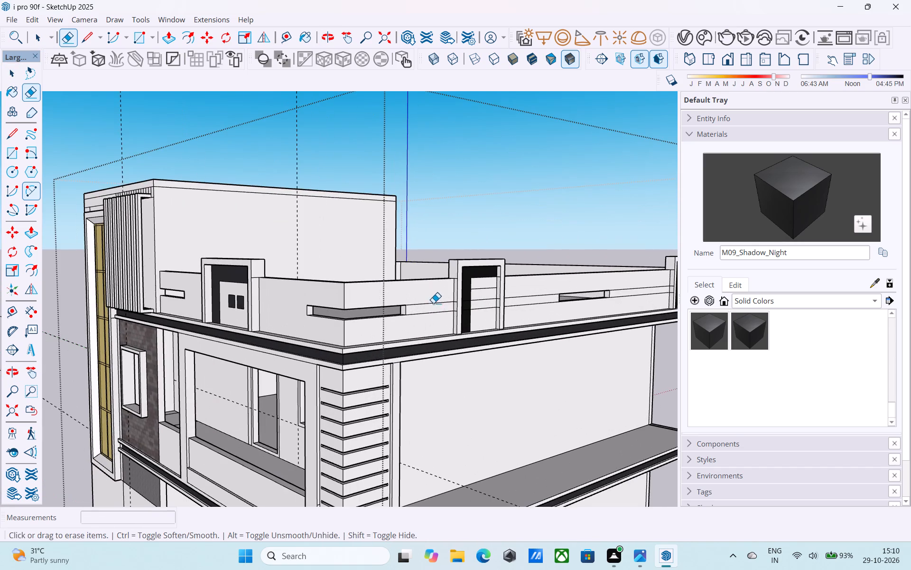
drag(433, 302, 433, 332)
scroll(509, 313, up, 8)
click(445, 253)
drag(447, 256, 442, 301)
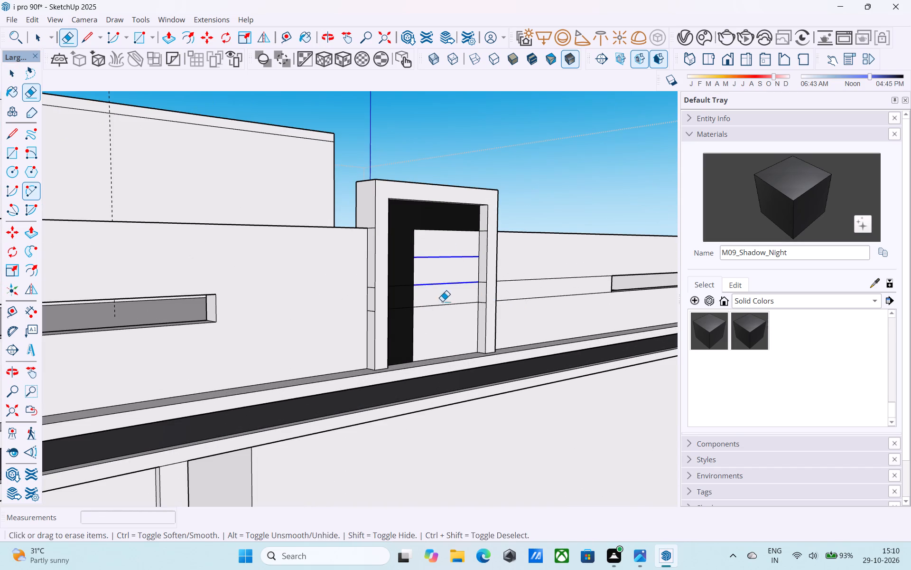
drag(442, 301, 441, 316)
scroll(370, 290, up, 8)
click(373, 285)
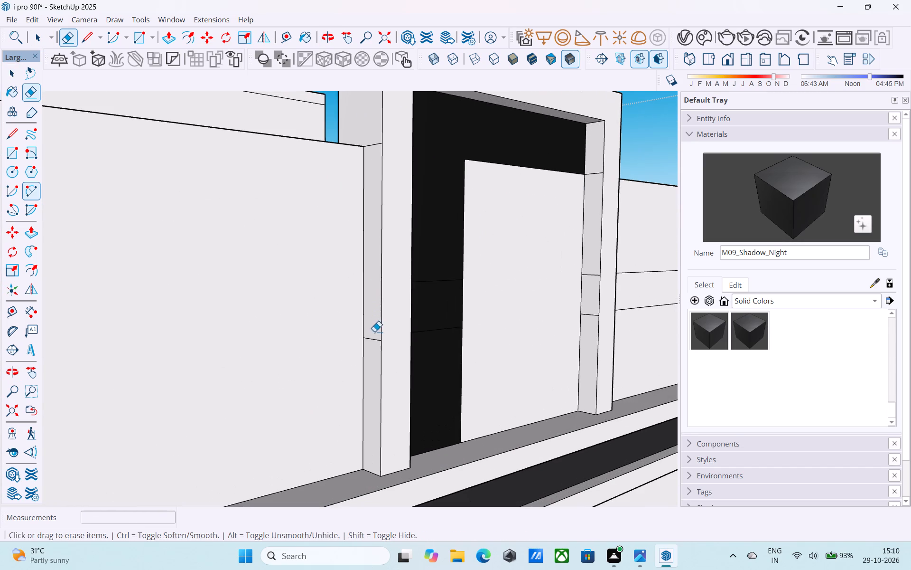
drag(375, 335, 375, 340)
Erase the strip lines between the middle frame and the new opening, plus the dividing lines on the frame's inner side face.
scroll(372, 339, down, 9)
shift+middle_drag(367, 332, 232, 352)
drag(533, 299, 531, 352)
shift+middle_drag(533, 345, 567, 314)
scroll(398, 322, up, 3)
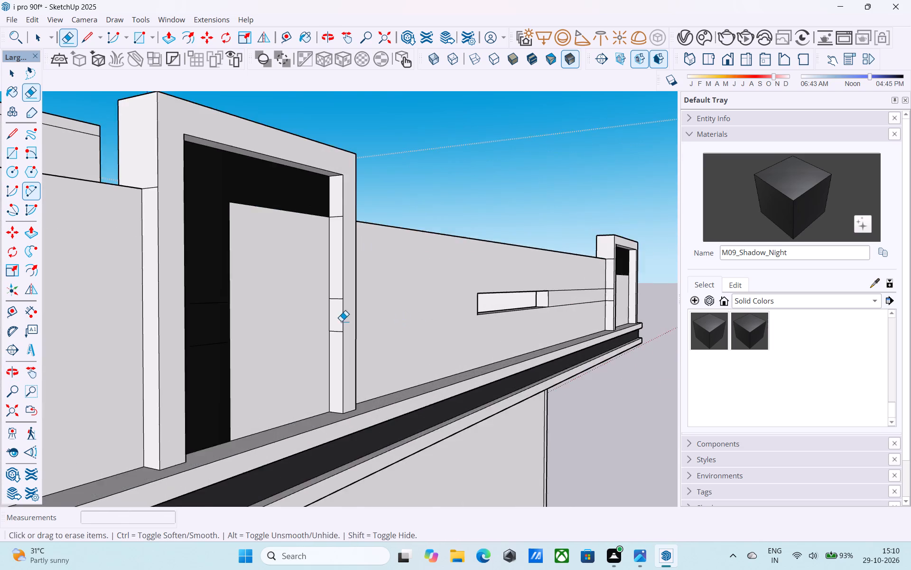
scroll(341, 321, up, 7)
drag(328, 283, 332, 265)
drag(342, 351, 342, 356)
drag(346, 341, 339, 367)
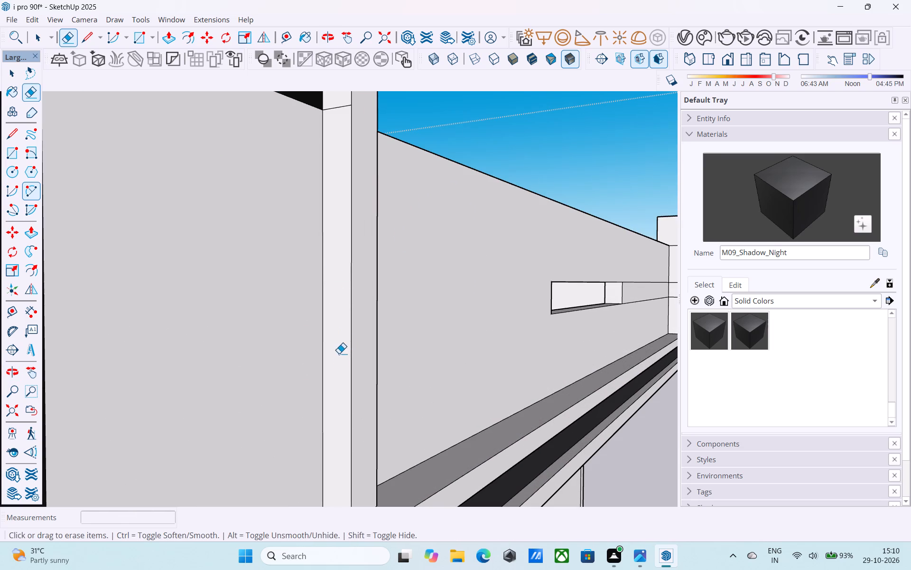
scroll(339, 353, down, 4)
middle_drag(339, 354, 344, 439)
click(343, 268)
Erase the strip lines between the new opening and the corner frame, plus the dividing lines on that frame's outer side face.
scroll(385, 282, down, 4)
shift+middle_drag(390, 284, 284, 290)
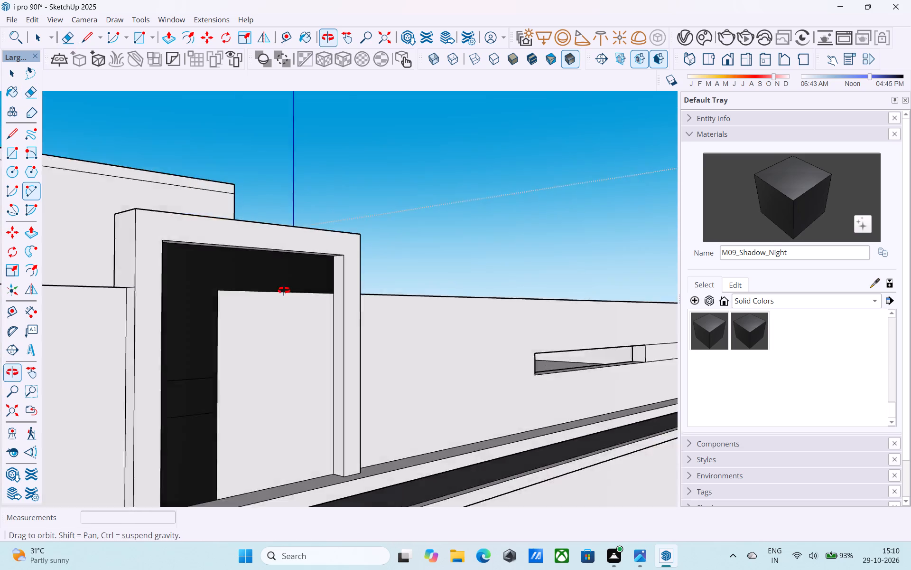
shift+middle_drag(284, 290, 231, 294)
shift+middle_drag(475, 316, 106, 309)
shift+middle_drag(605, 353, 499, 328)
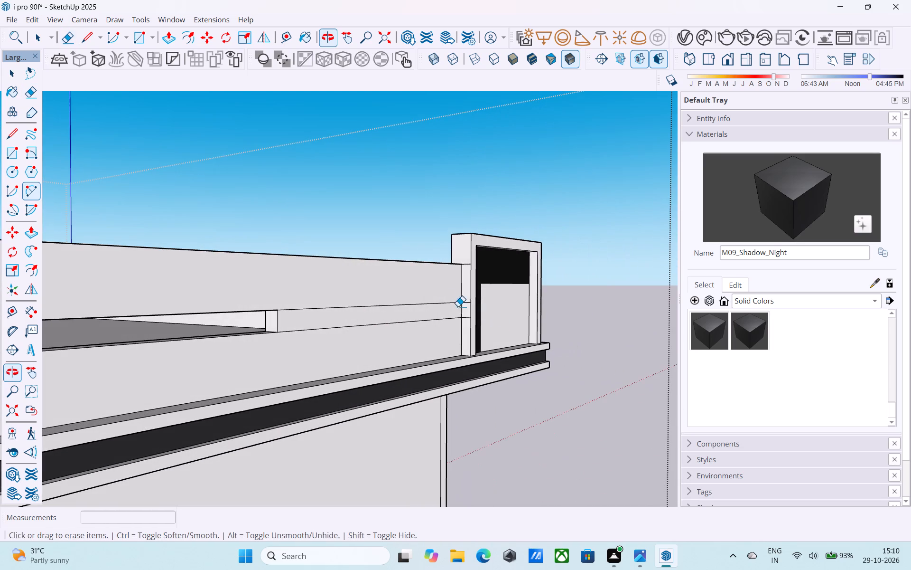
drag(445, 303, 445, 318)
scroll(473, 321, up, 13)
drag(456, 260, 456, 286)
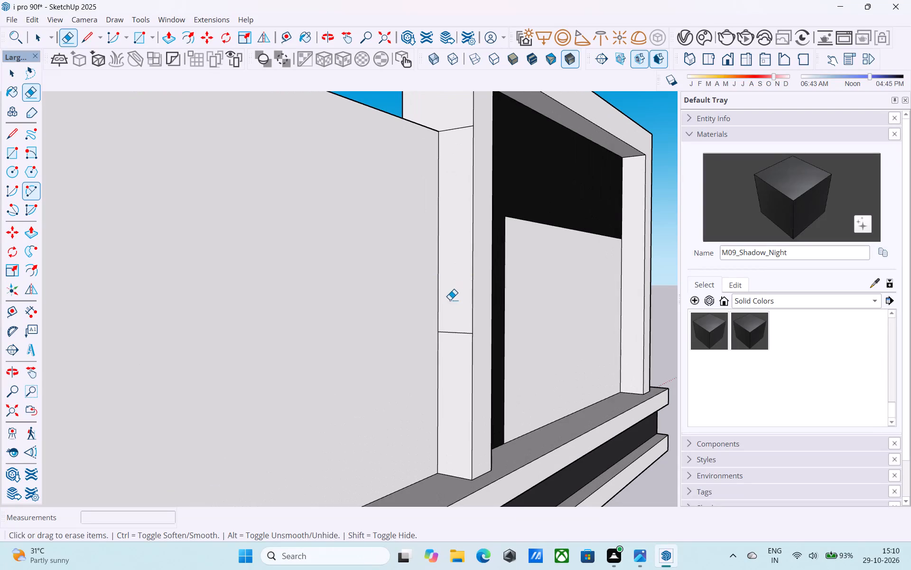
drag(448, 329, 452, 349)
drag(453, 128, 456, 137)
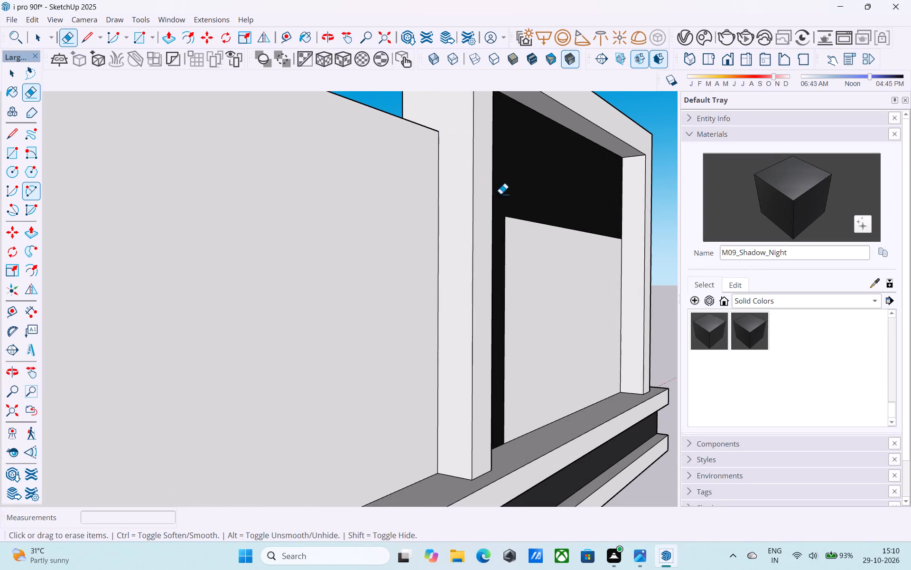
Examine the cleaned-up side parapet and the whole house exterior from the side and front.
scroll(503, 194, down, 3)
scroll(548, 221, down, 1)
middle_drag(540, 229, 372, 271)
scroll(363, 273, down, 4)
shift+middle_drag(363, 273, 566, 273)
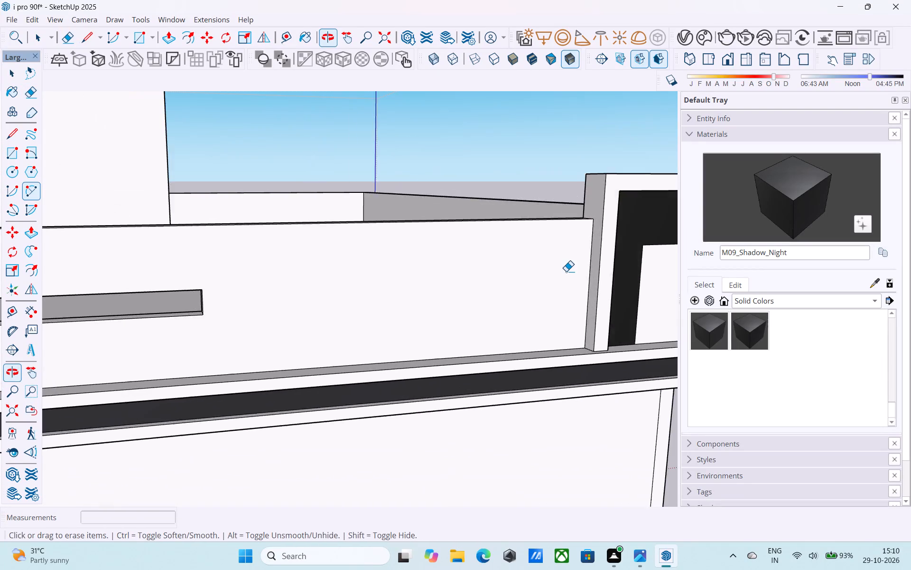
scroll(566, 271, down, 19)
middle_drag(478, 321, 725, 304)
middle_drag(560, 319, 709, 307)
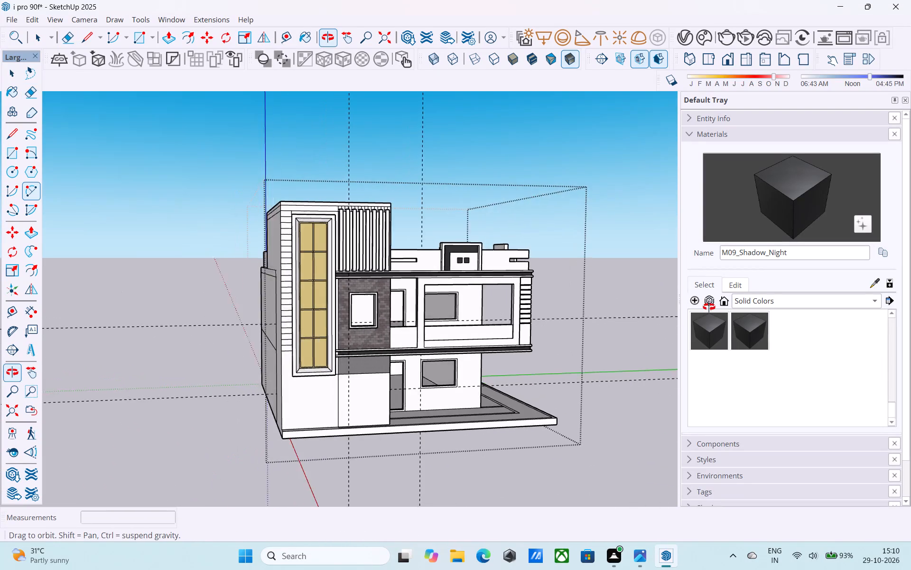
middle_drag(709, 307, 678, 322)
middle_drag(593, 355, 461, 349)
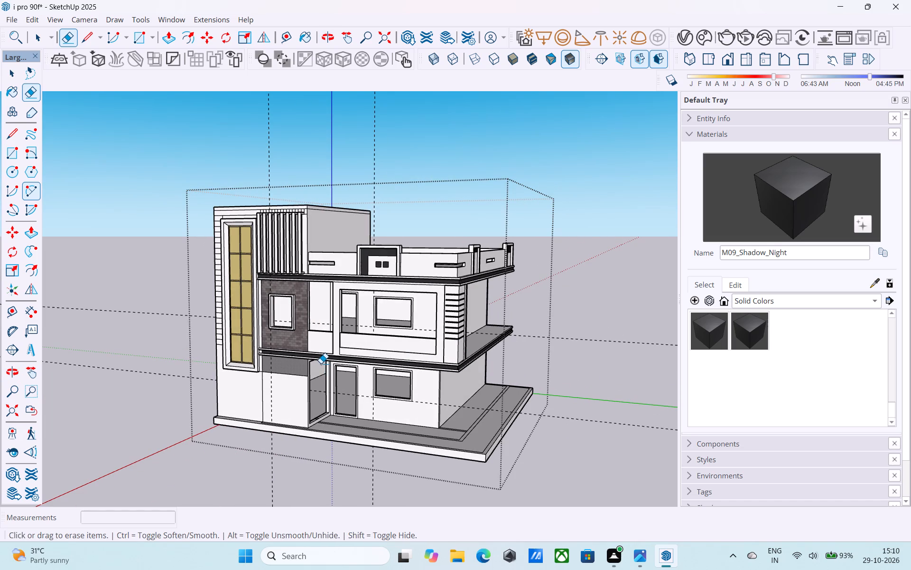
scroll(321, 363, up, 5)
scroll(323, 360, down, 5)
middle_drag(323, 360, 363, 342)
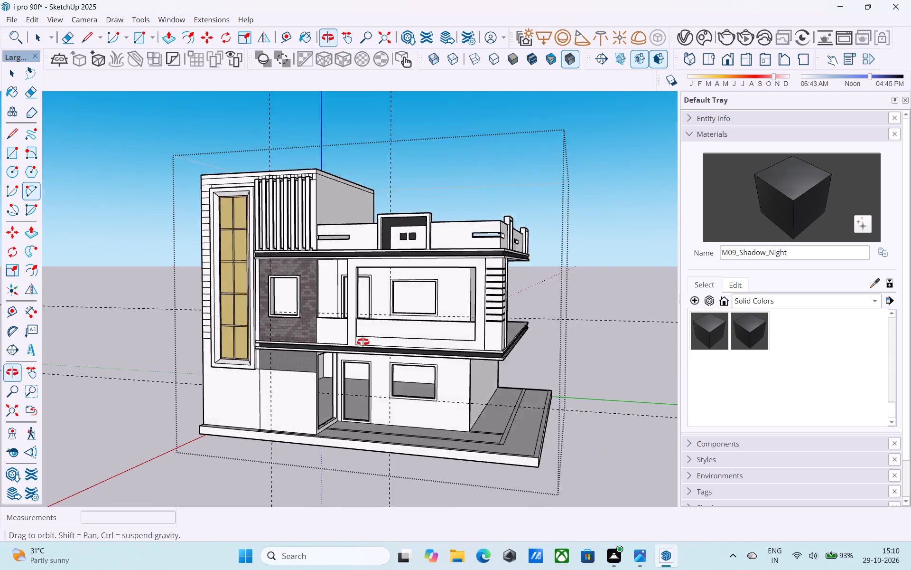
middle_drag(363, 342, 365, 342)
scroll(366, 342, down, 4)
middle_drag(366, 342, 371, 342)
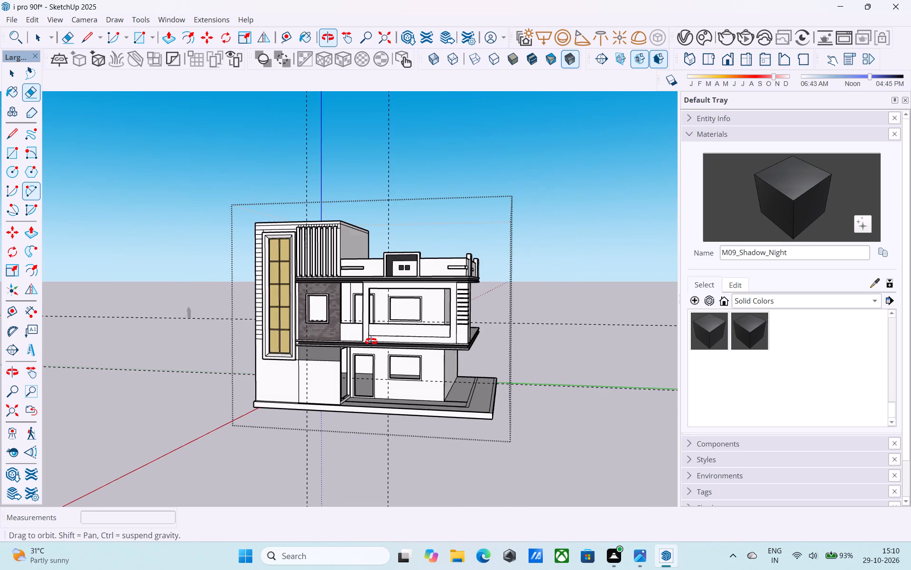
middle_drag(371, 342, 375, 338)
key(space)
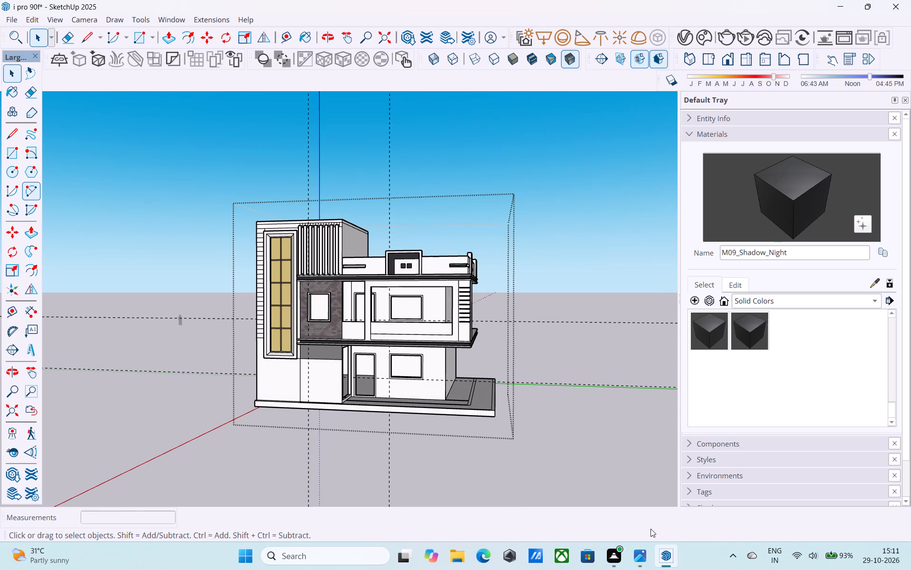
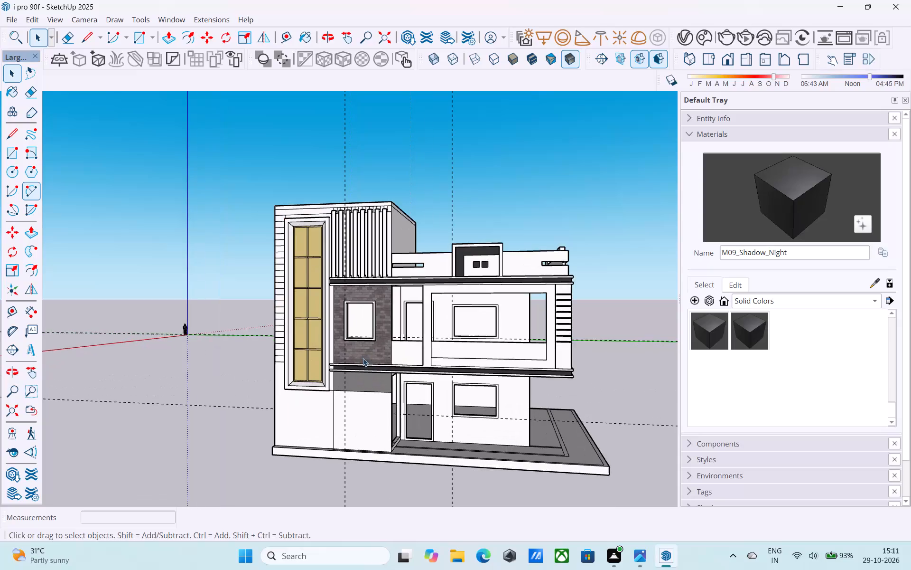
Examine the whole front elevation of the house from eye level and from above, down to the base slab.
scroll(375, 351, up, 4)
shift+middle_drag(385, 360, 368, 361)
middle_drag(367, 353, 363, 338)
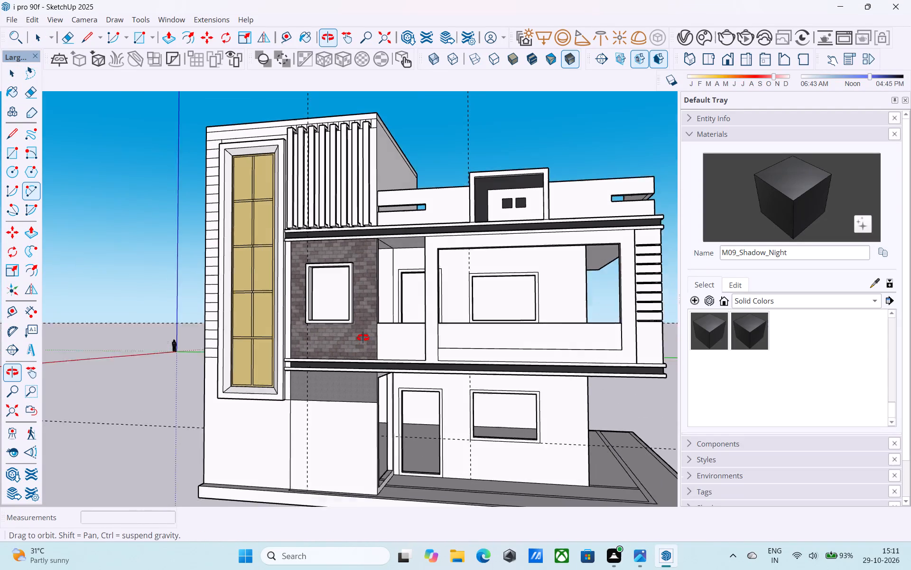
middle_drag(363, 338, 417, 378)
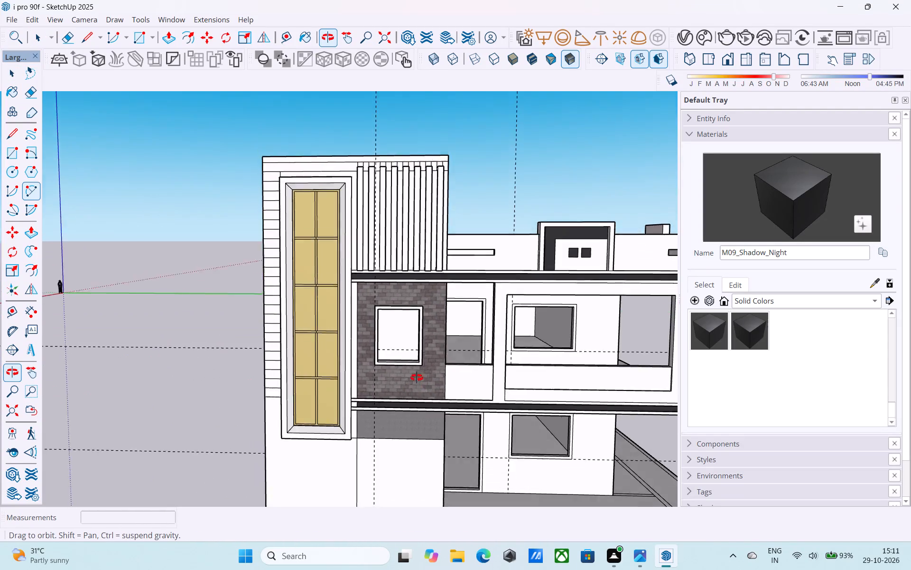
middle_drag(417, 378, 424, 333)
scroll(422, 342, up, 1)
middle_drag(413, 384, 402, 392)
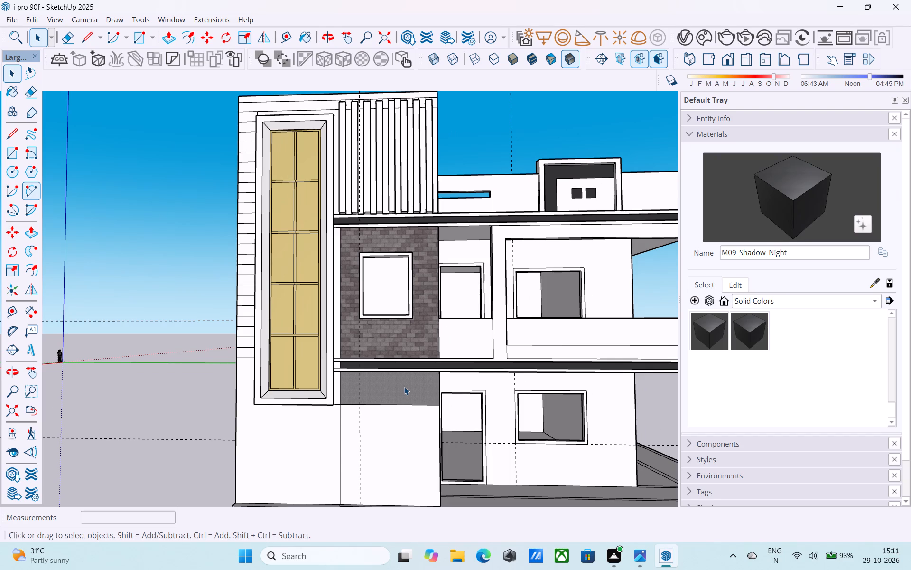
scroll(405, 386, down, 6)
middle_drag(405, 386, 413, 361)
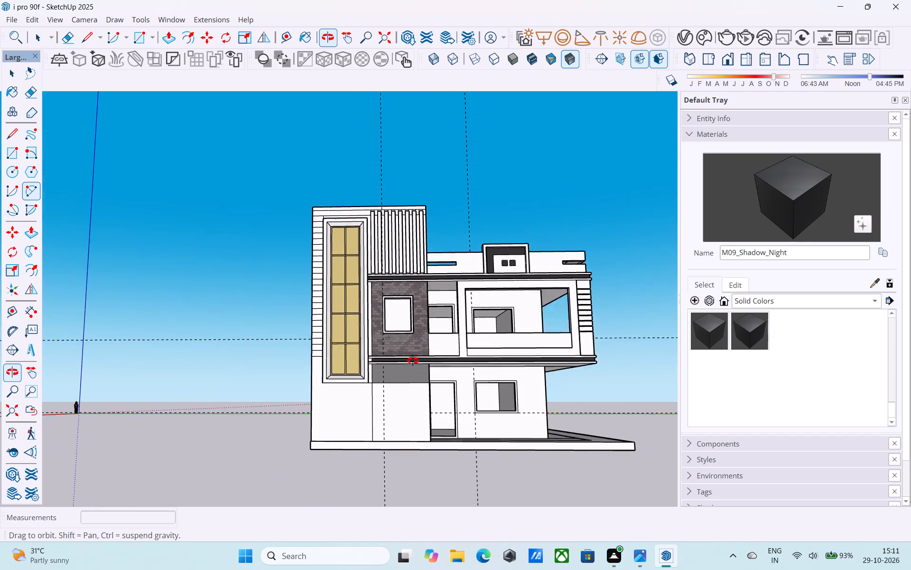
middle_drag(413, 361, 404, 419)
scroll(406, 407, down, 6)
middle_drag(381, 450, 403, 464)
scroll(401, 466, up, 4)
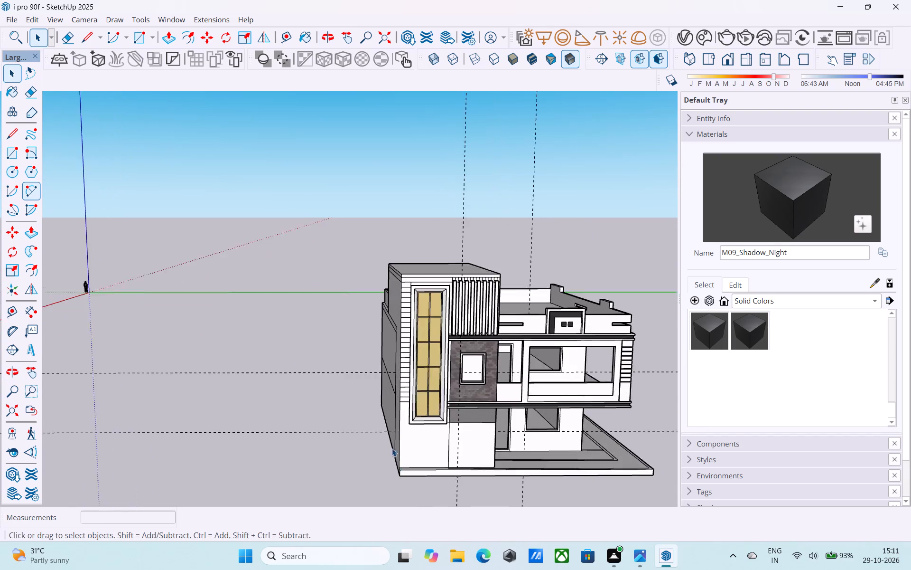
Inside the house group, extend the front face of the base slab outward by 4' with Push/Pull.
scroll(392, 448, up, 9)
click(415, 478)
double_click(417, 475)
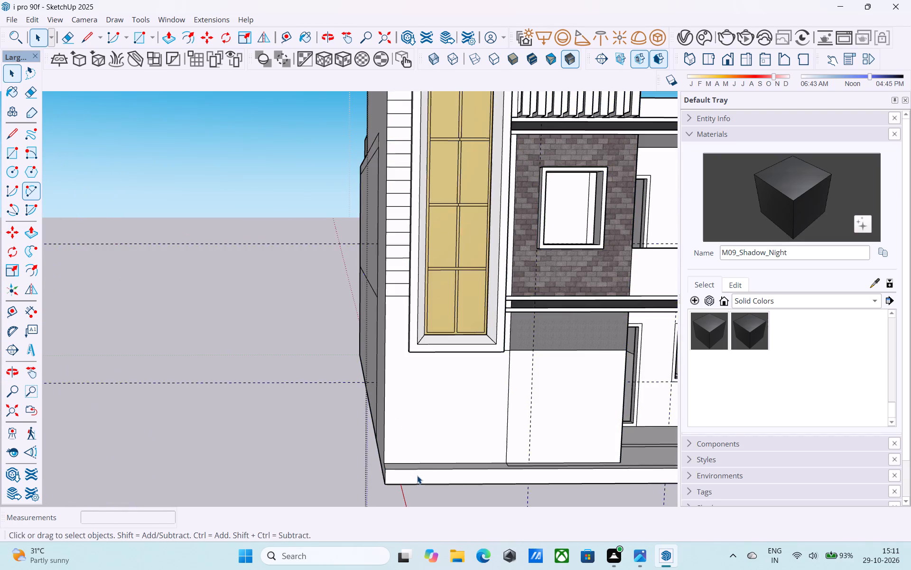
scroll(417, 475, down, 4)
middle_drag(417, 475, 339, 397)
click(345, 401)
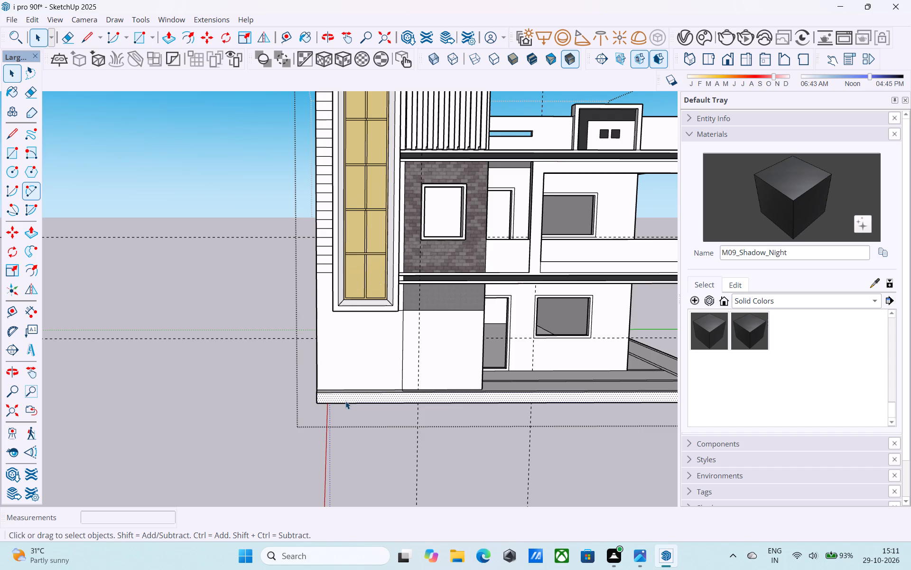
key(p)
click(346, 401)
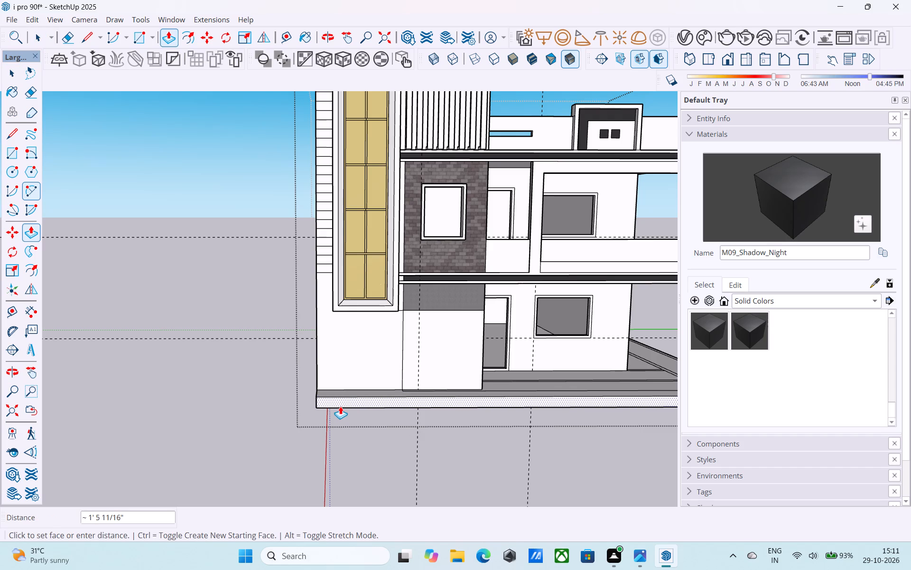
text(4')
key(Return)
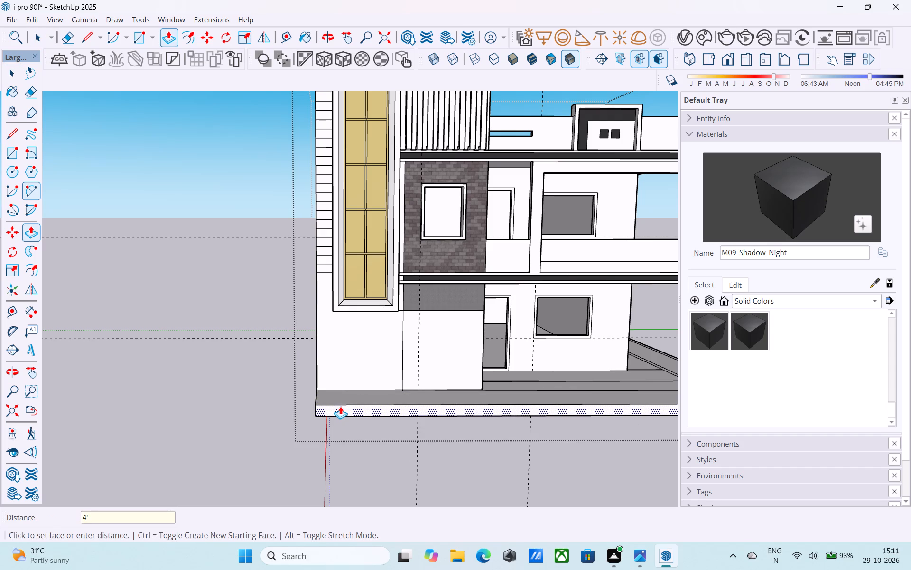
Draw a 4' 6" line continuing the side border from its old front corner to the slab's new front edge.
scroll(347, 357, down, 9)
middle_drag(395, 357, 244, 399)
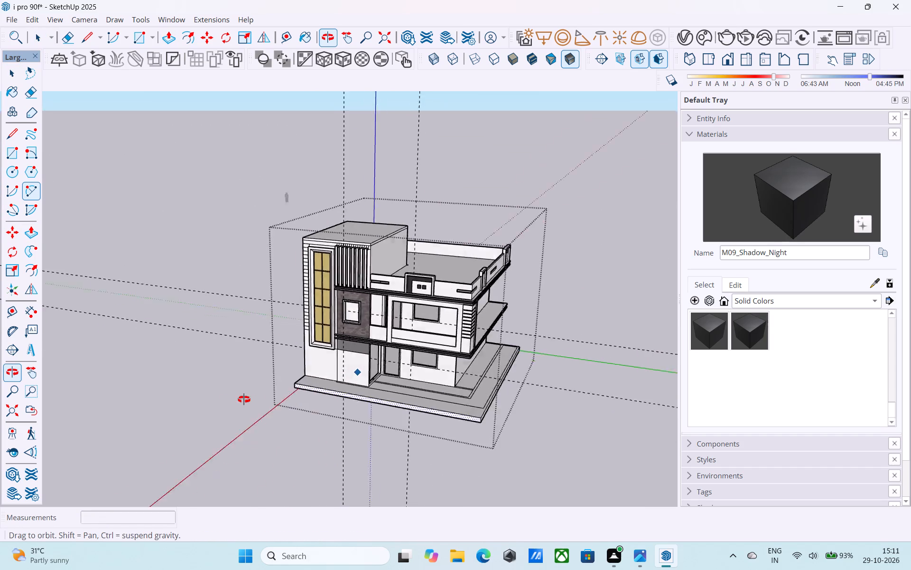
middle_drag(244, 399, 233, 440)
scroll(409, 438, up, 11)
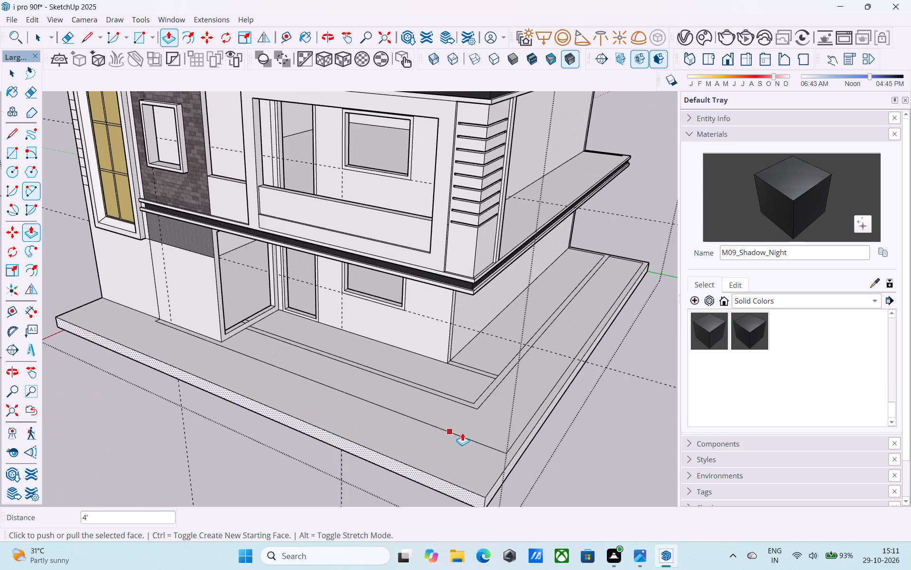
scroll(465, 433, up, 1)
scroll(461, 407, down, 7)
middle_drag(465, 423, 490, 424)
key(l)
scroll(491, 423, up, 9)
click(507, 424)
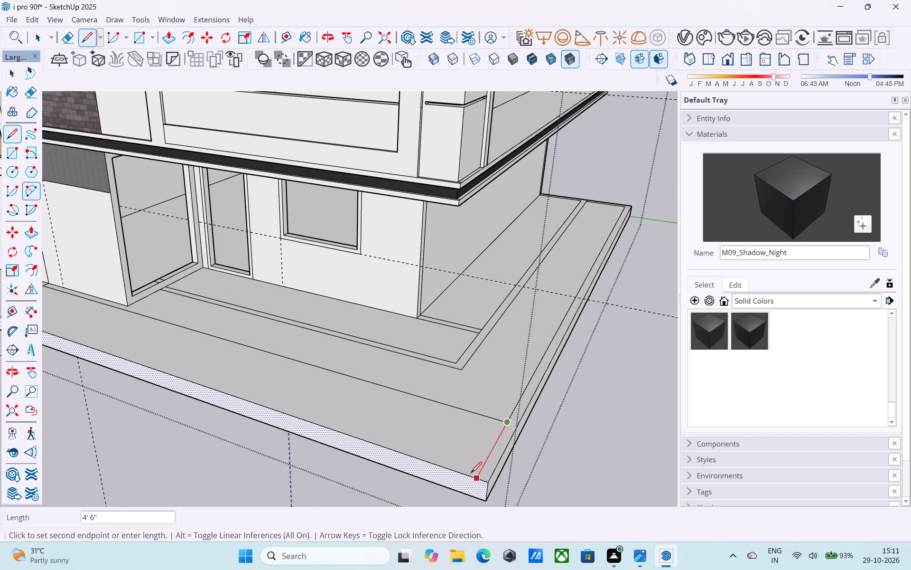
click(471, 474)
Copy the slab's front top edge 6" inward and erase the leftover piece of edge at the side border corner.
key(space)
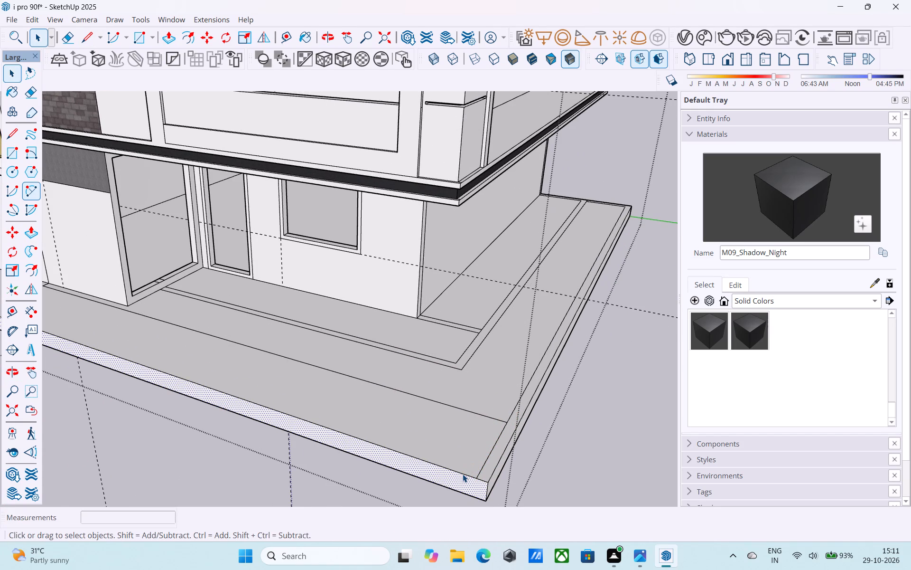
click(463, 474)
key(m)
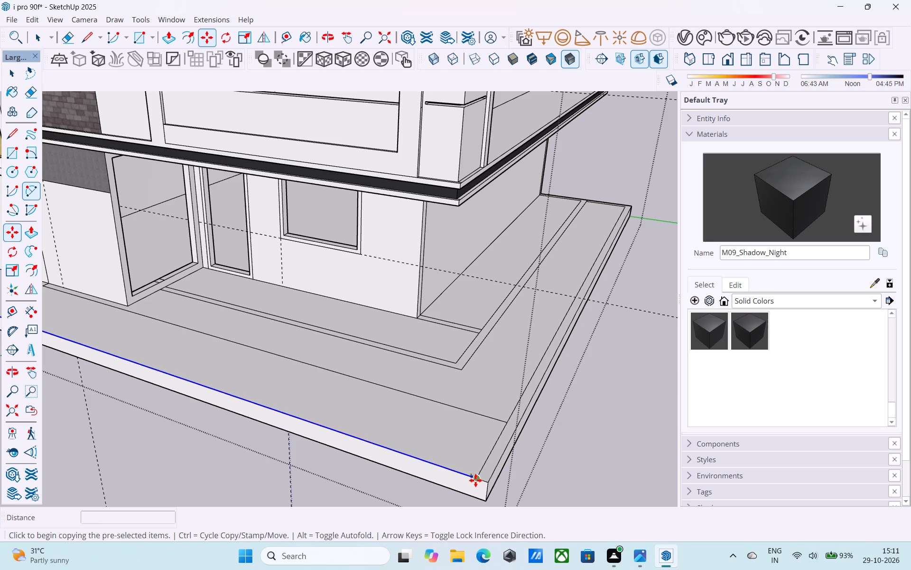
click(475, 480)
click(485, 475)
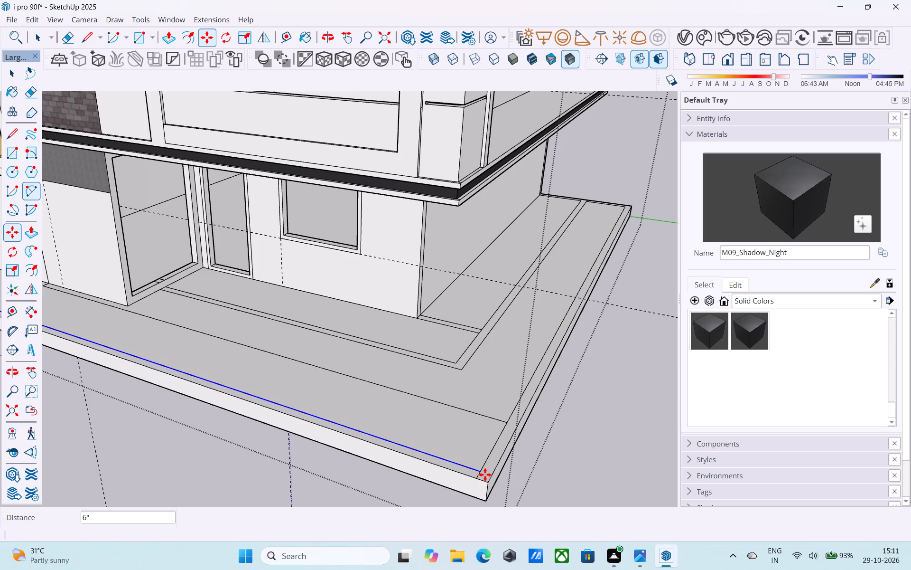
key(e)
scroll(485, 475, up, 8)
drag(479, 477, 470, 475)
Copy the slab's short side edge at the tower end 6" inward and erase the overlapping corner segment.
scroll(472, 475, down, 3)
middle_drag(473, 475, 577, 527)
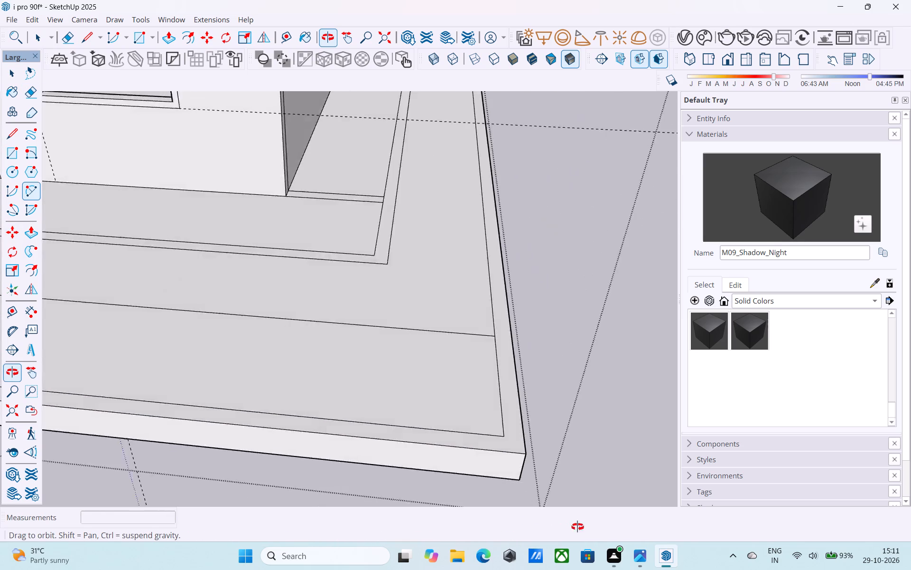
middle_drag(577, 527, 464, 456)
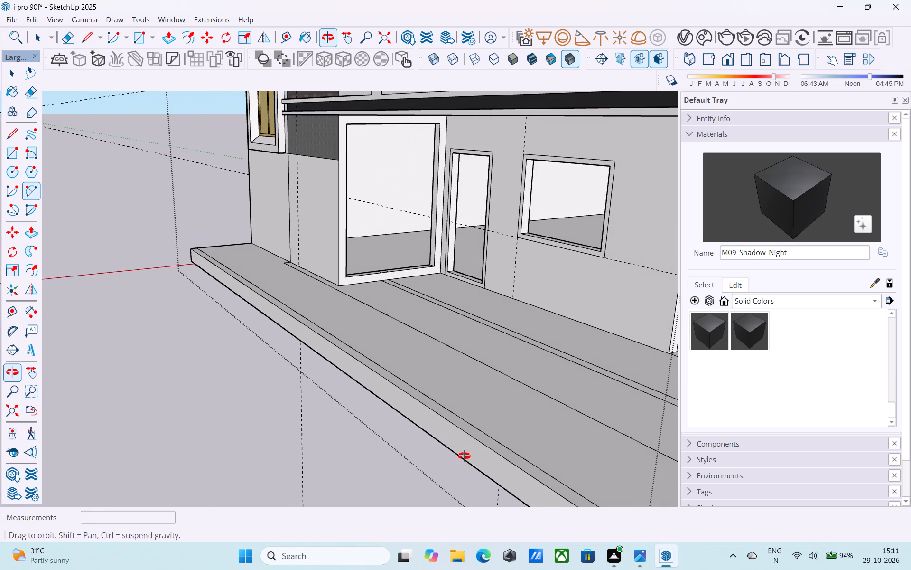
middle_drag(464, 456, 600, 471)
shift+middle_drag(138, 383, 395, 408)
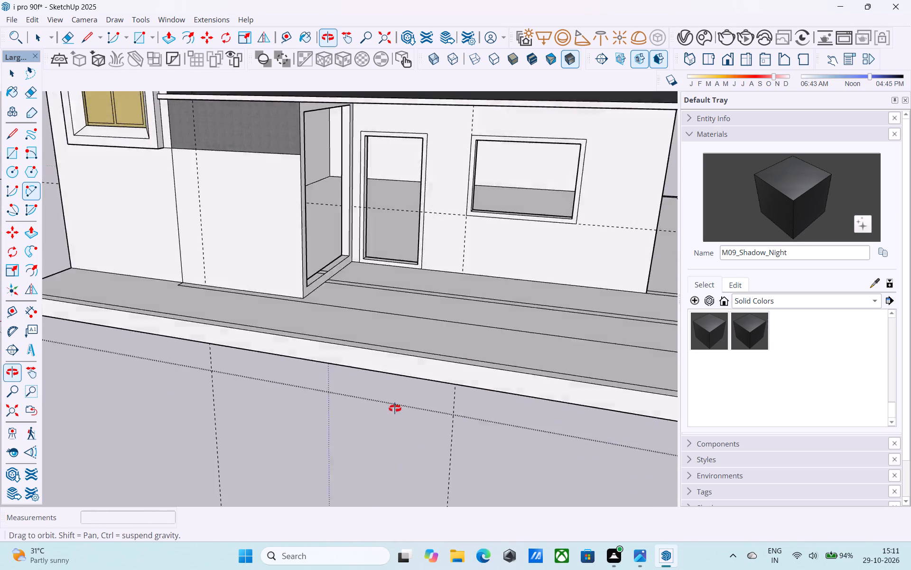
shift+middle_drag(395, 408, 573, 408)
middle_drag(196, 382, 300, 393)
scroll(181, 394, up, 6)
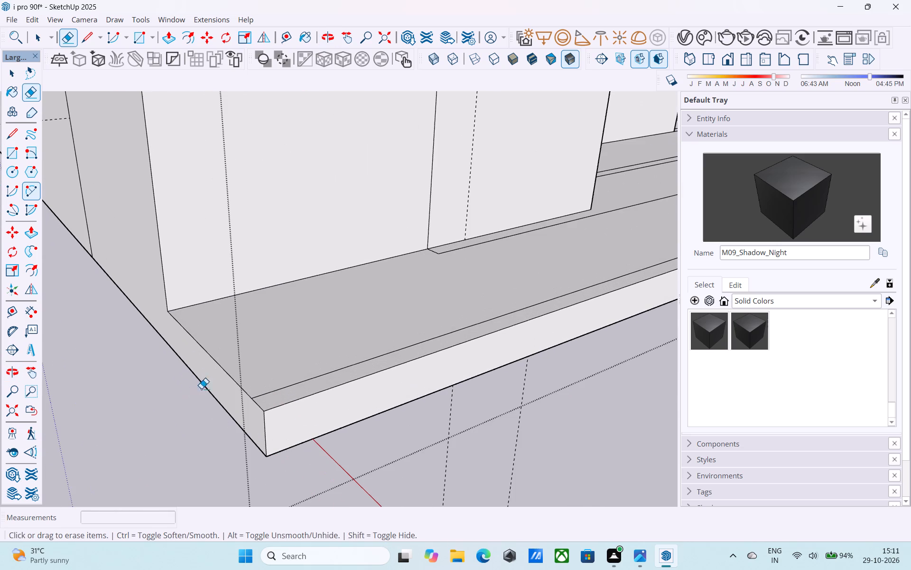
key(space)
click(232, 378)
key(m)
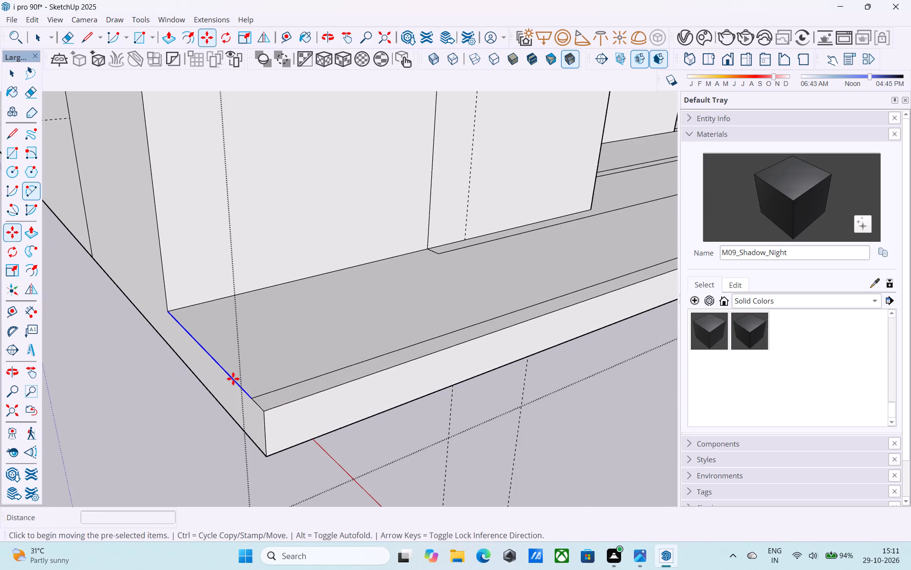
click(253, 397)
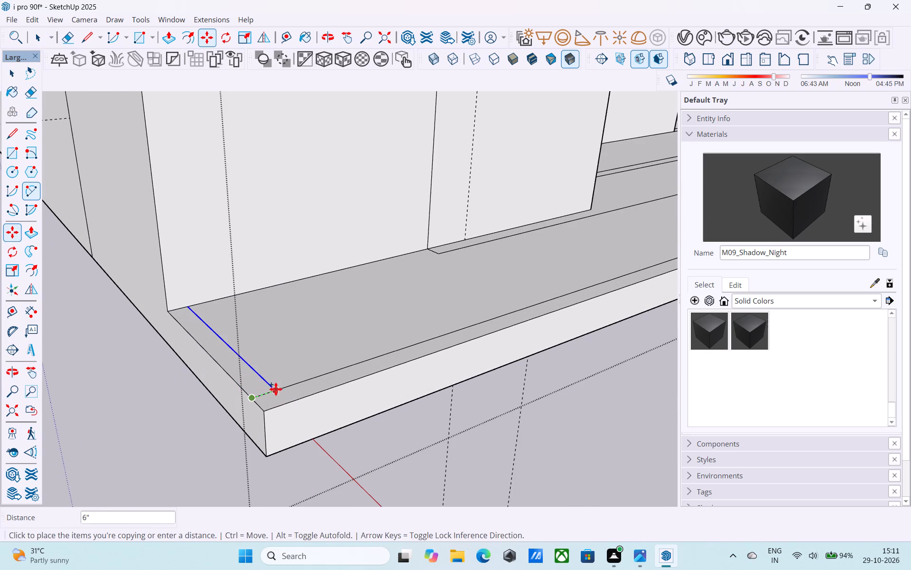
click(276, 388)
key(e)
drag(273, 393, 266, 395)
Examine the extended base slab and the front facade, ending on the tower with the tall window.
scroll(260, 398, down, 6)
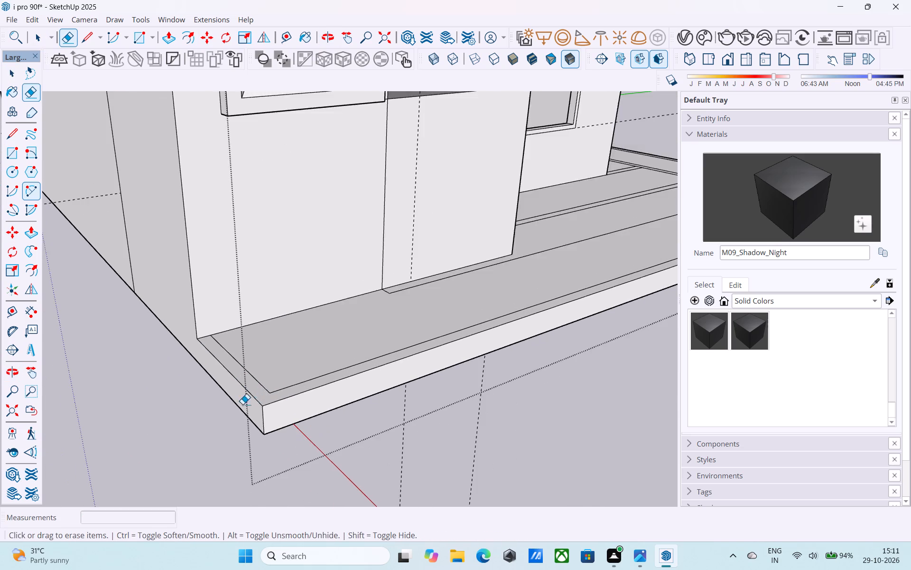
scroll(242, 404, down, 19)
middle_drag(347, 398, 227, 370)
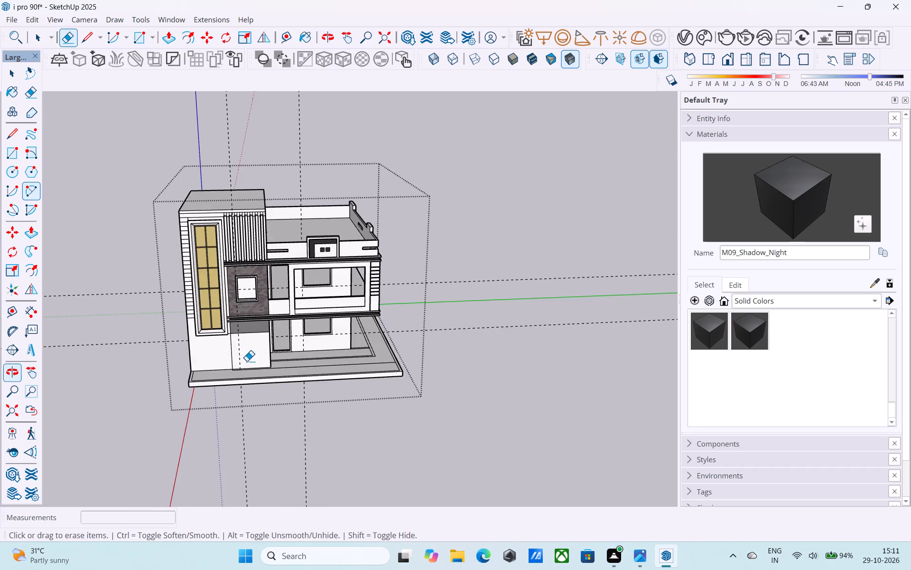
shift+middle_drag(247, 361, 245, 318)
scroll(245, 318, up, 5)
scroll(294, 339, up, 5)
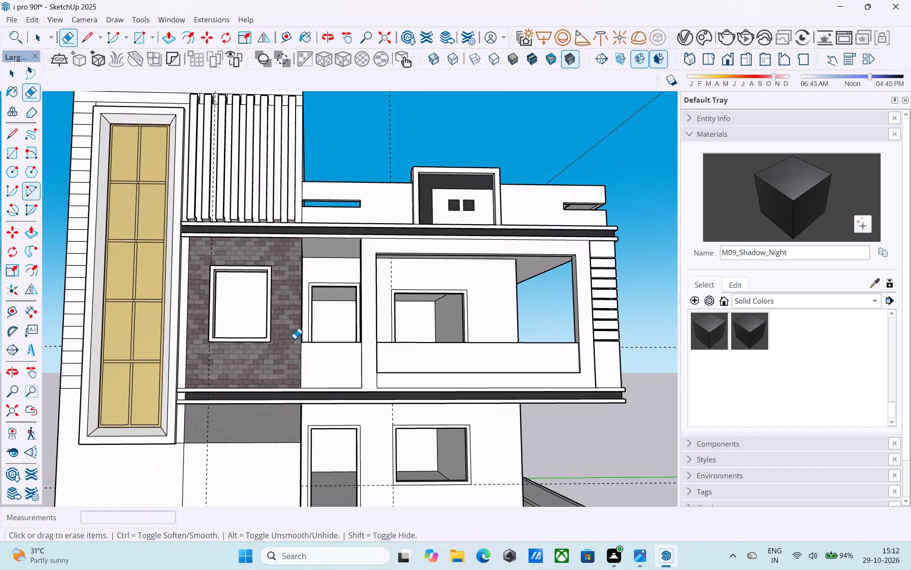
scroll(295, 339, down, 2)
shift+middle_drag(295, 339, 305, 361)
scroll(305, 361, down, 1)
middle_drag(305, 361, 355, 368)
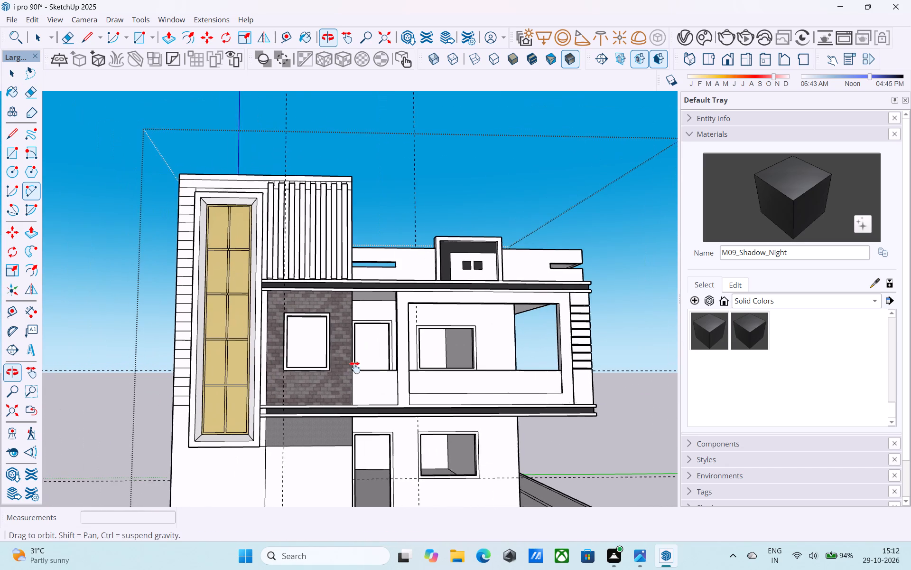
middle_drag(355, 368, 417, 382)
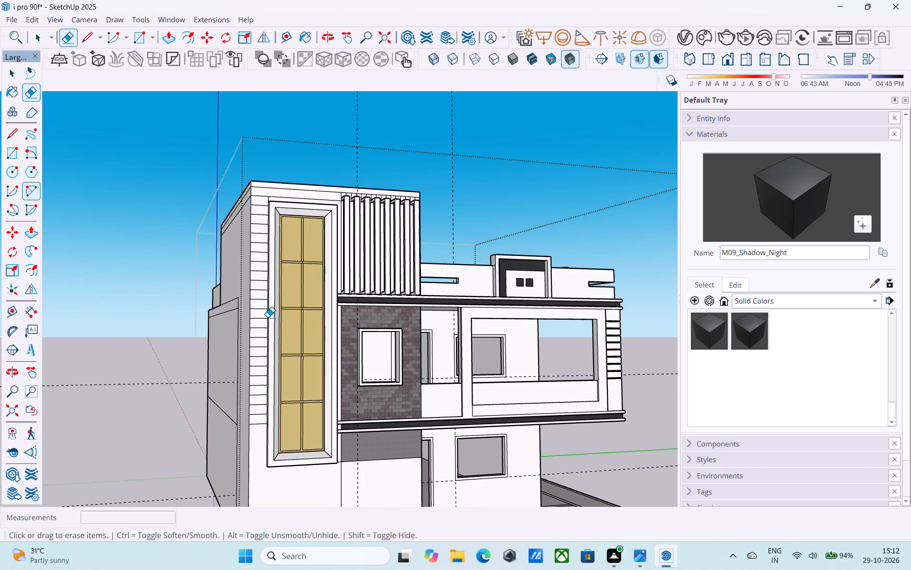
middle_drag(268, 317, 284, 334)
Copy all the horizontal groove lines on the tower's side wall strip 2" downward to form thin grooves.
key(space)
scroll(281, 399, up, 3)
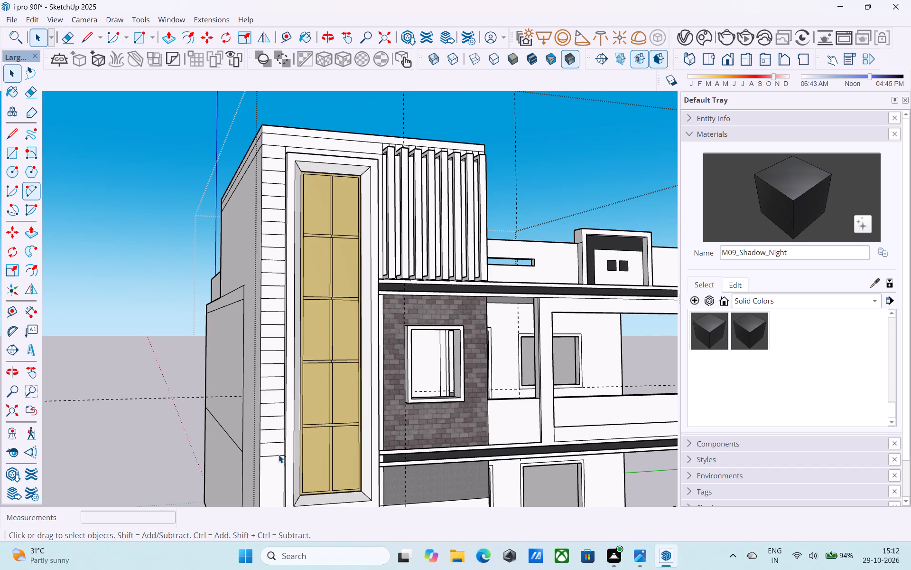
click(279, 454)
scroll(278, 455, up, 4)
click(277, 456)
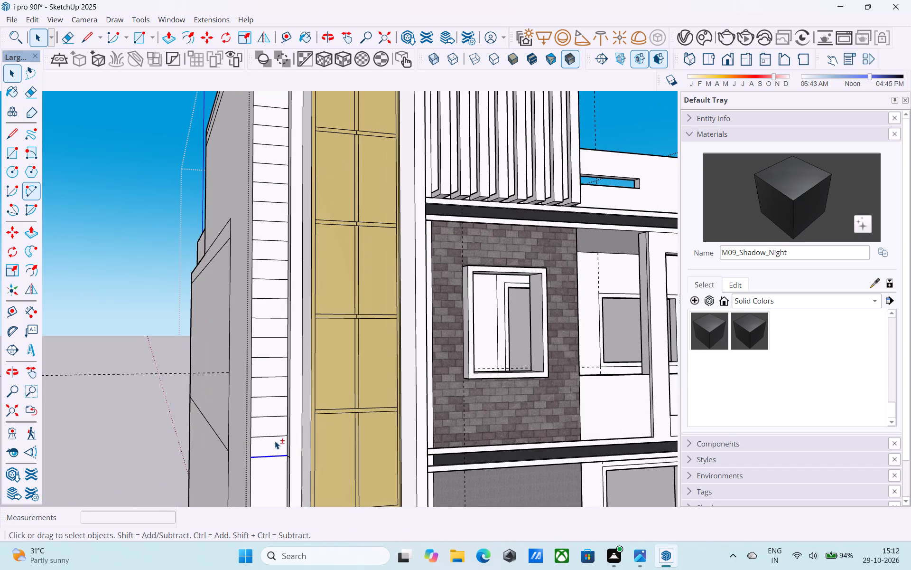
shift+click(275, 437)
shift+click(274, 416)
shift+click(269, 397)
shift+click(263, 379)
shift+click(256, 386)
shift+click(256, 376)
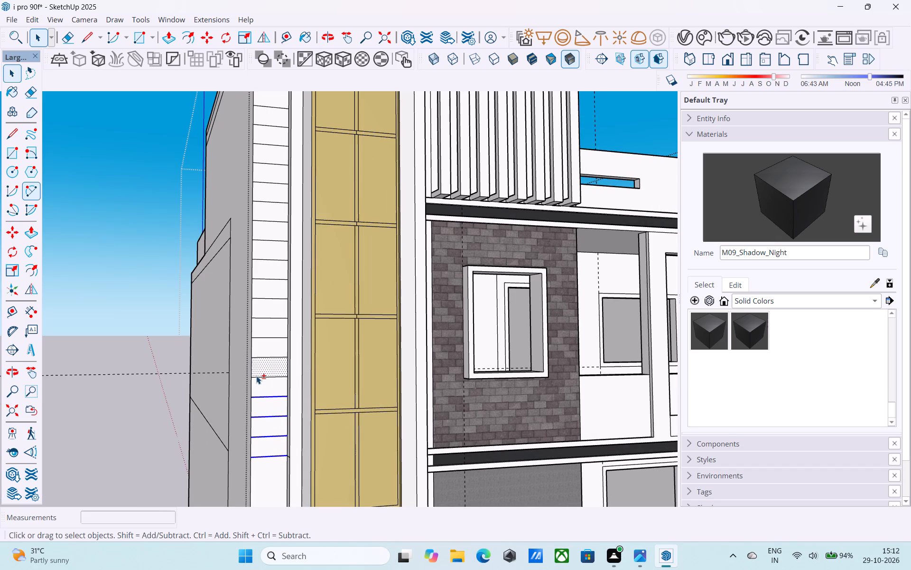
shift+click(258, 373)
shift+click(261, 376)
shift+click(260, 368)
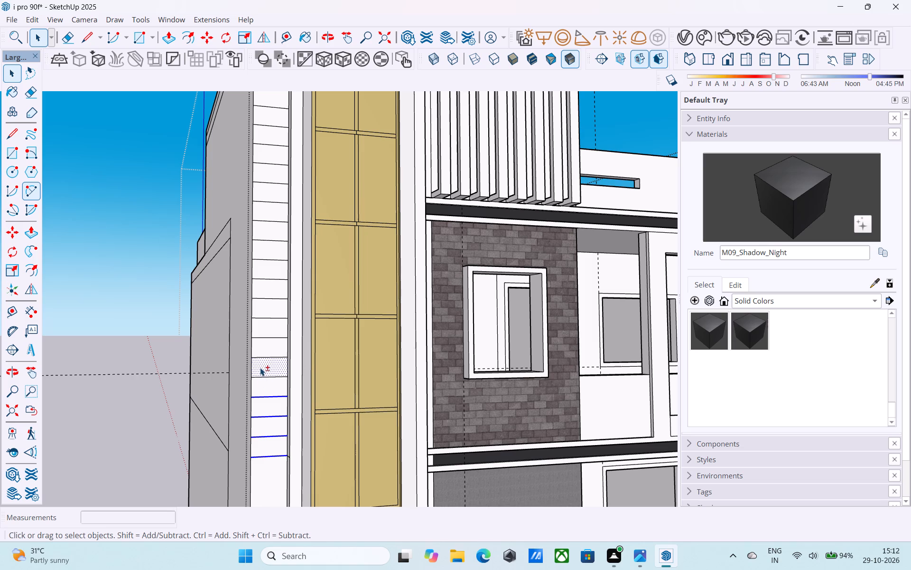
shift+click(261, 377)
shift+click(260, 358)
shift+click(260, 336)
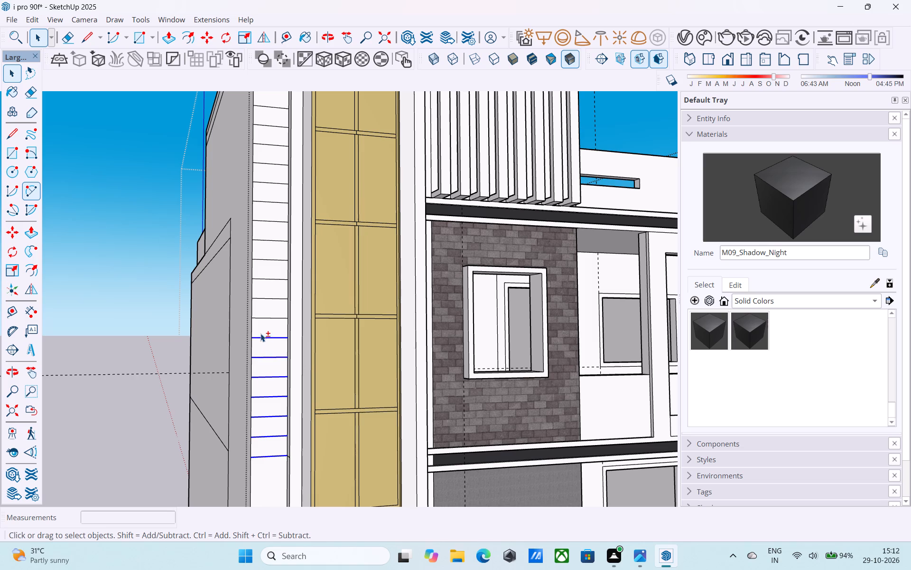
shift+click(263, 314)
shift+middle_drag(262, 314, 273, 358)
shift+scroll(273, 358, down, 1)
shift+scroll(272, 362, up, 7)
shift+click(269, 341)
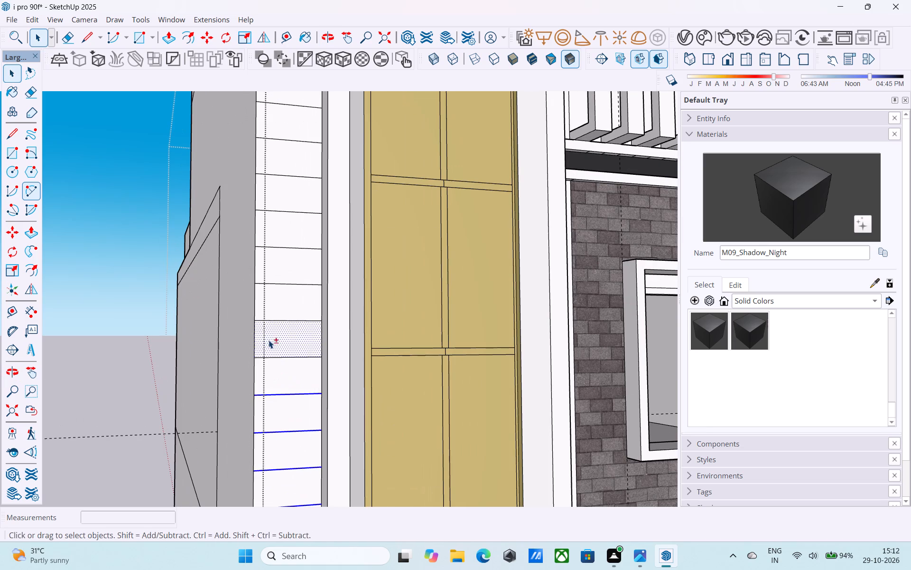
shift+click(273, 358)
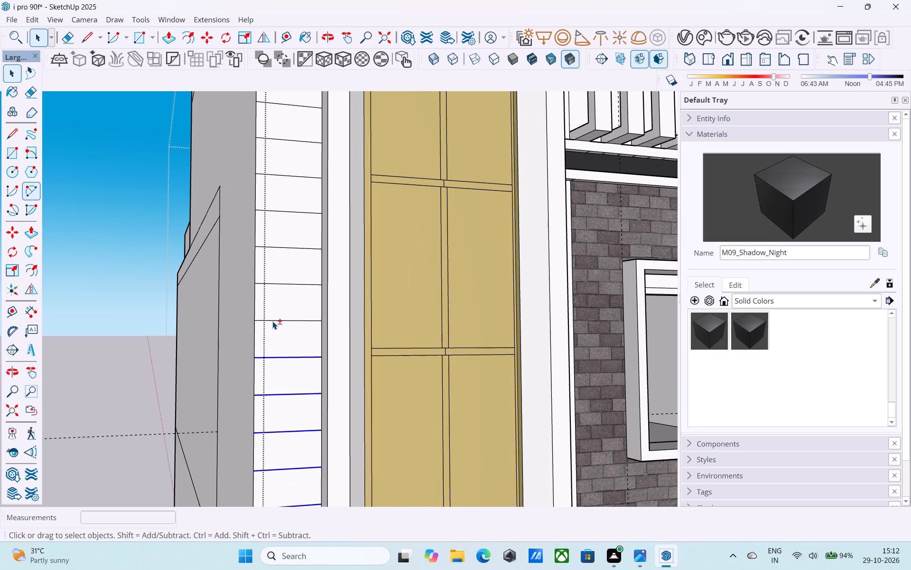
shift+click(272, 321)
shift+click(279, 285)
shift+middle_drag(280, 285, 303, 376)
shift+click(288, 340)
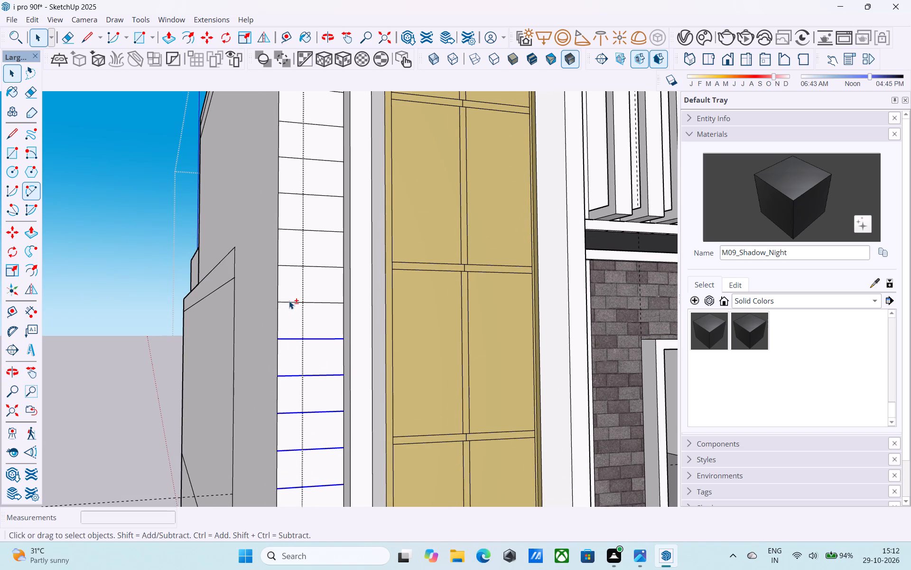
shift+click(289, 301)
shift+middle_drag(290, 301, 282, 401)
shift+scroll(284, 395, up, 1)
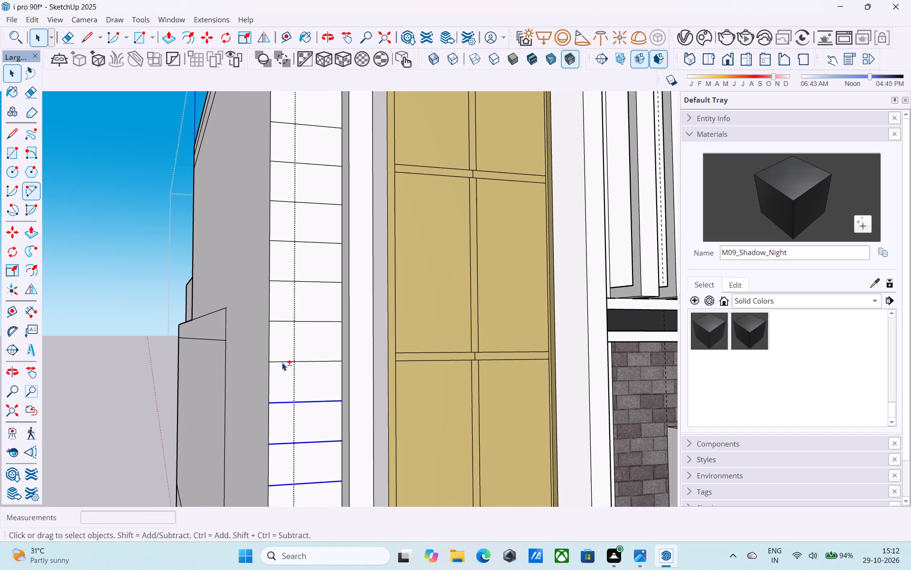
shift+click(282, 362)
shift+click(283, 322)
shift+middle_drag(283, 320, 229, 412)
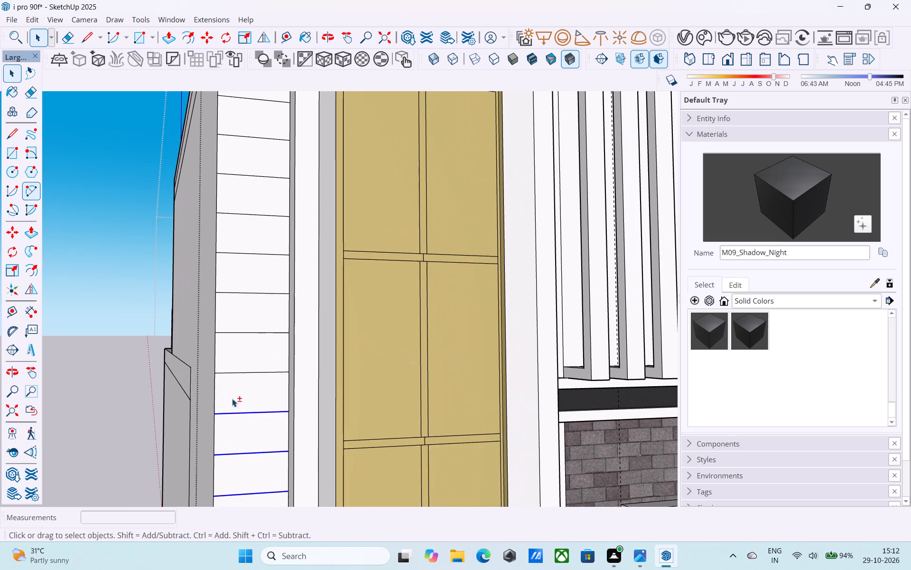
shift+click(236, 375)
shift+click(216, 404)
shift+click(234, 389)
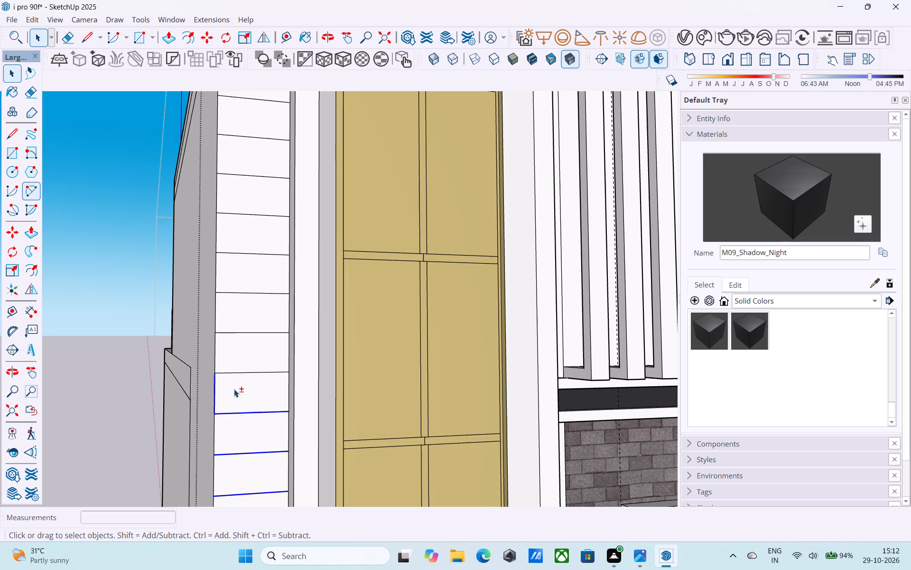
shift+click(214, 388)
shift+click(224, 375)
shift+click(230, 382)
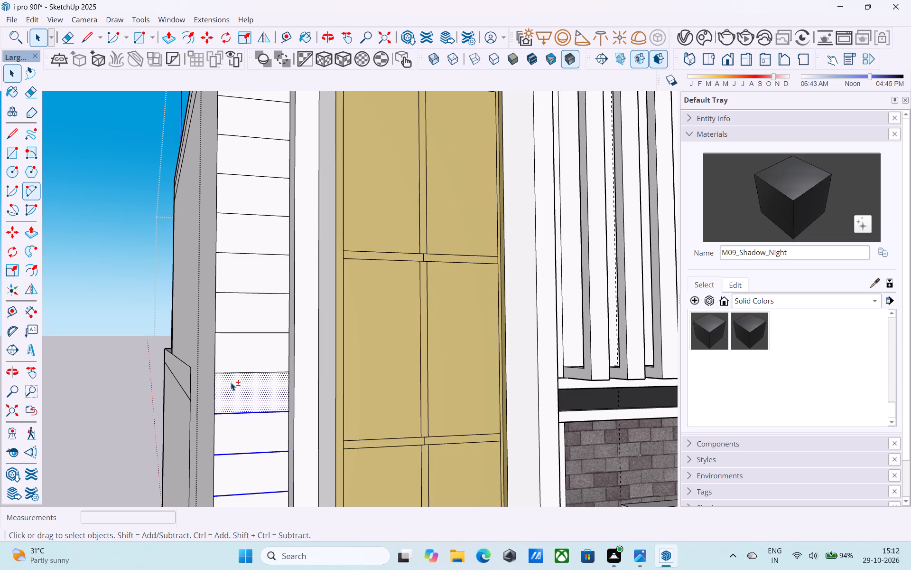
shift+click(233, 372)
shift+click(239, 332)
shift+middle_drag(241, 331, 224, 405)
shift+click(224, 367)
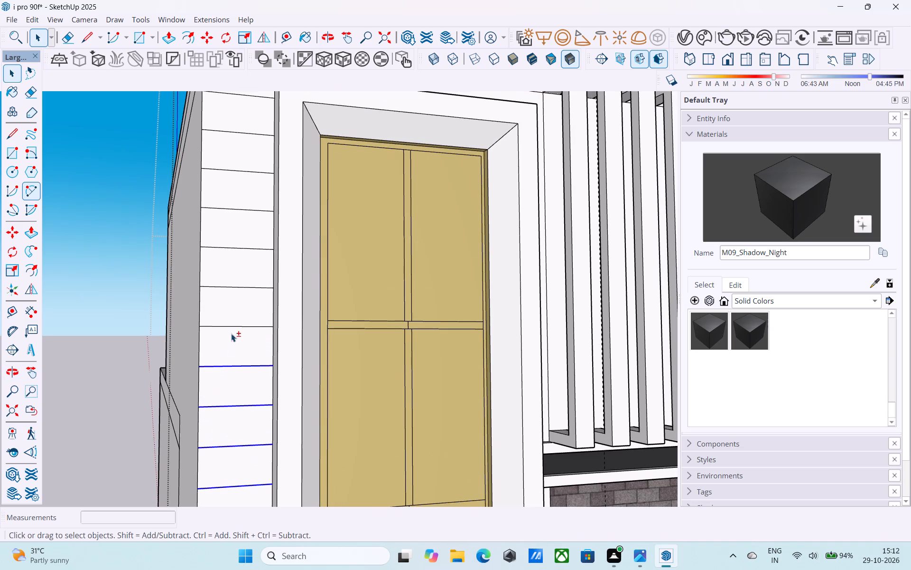
shift+click(236, 327)
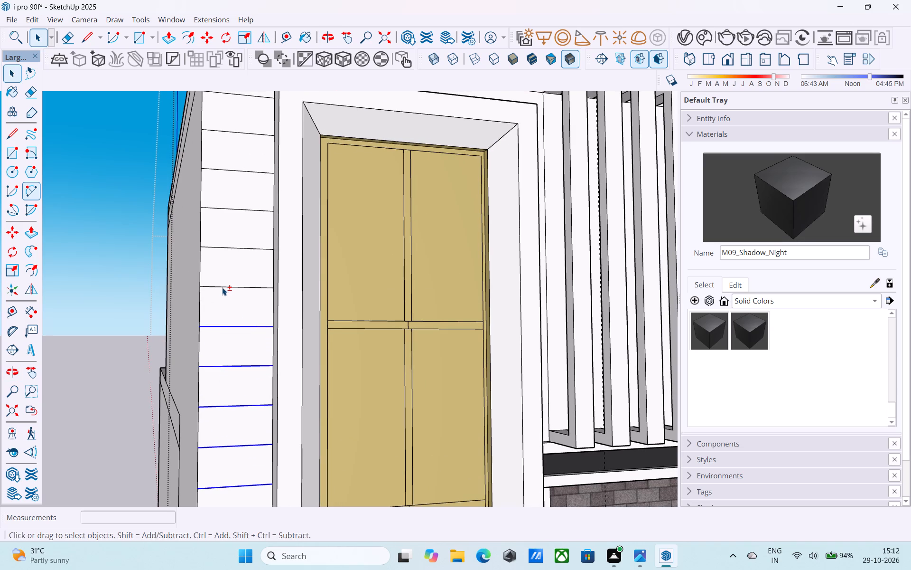
shift+click(223, 287)
shift+middle_drag(226, 275, 194, 361)
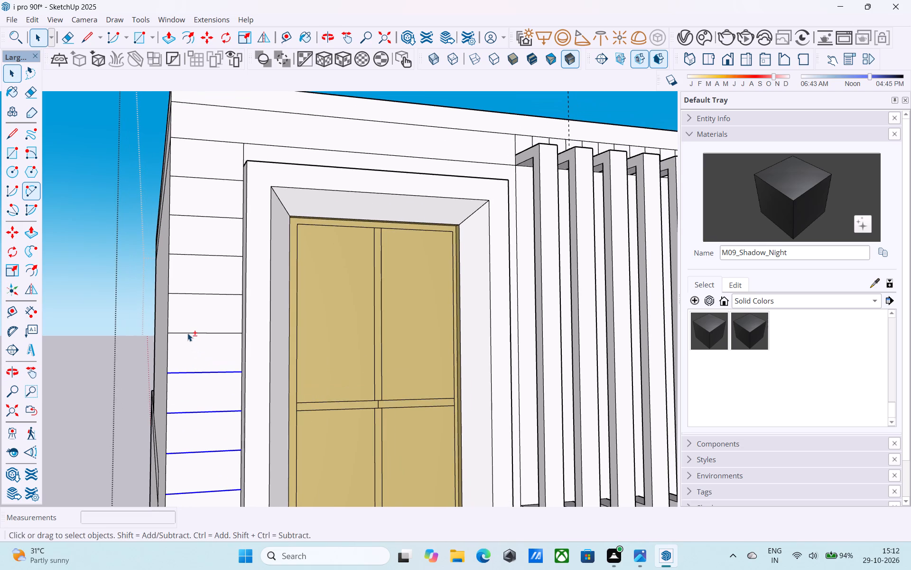
shift+click(187, 333)
shift+click(189, 292)
shift+click(192, 284)
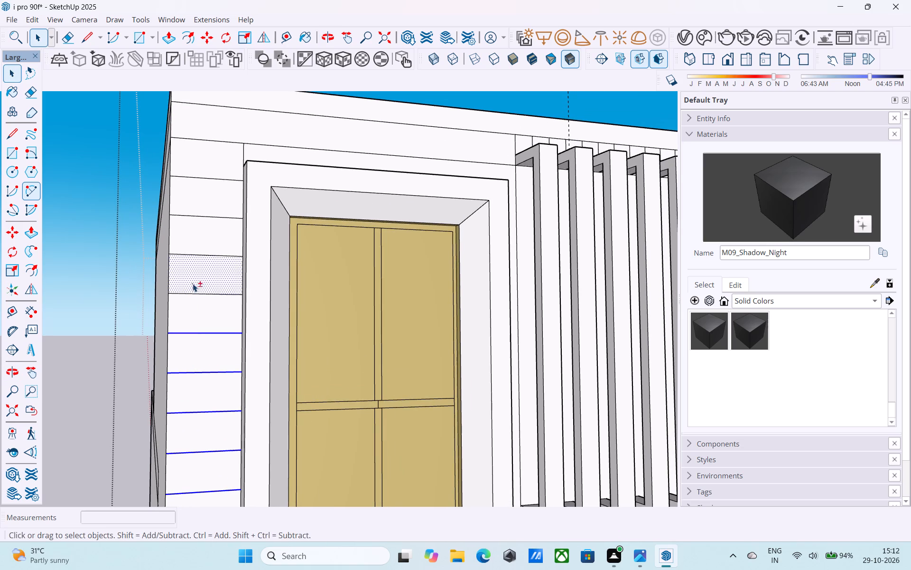
shift+click(189, 295)
shift+click(182, 310)
shift+click(190, 294)
shift+middle_drag(190, 294, 186, 322)
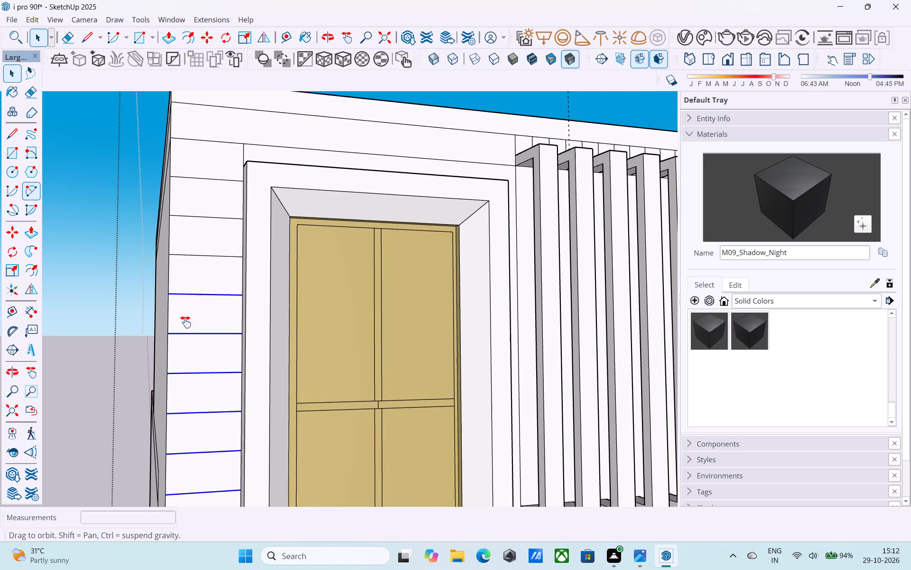
shift+middle_drag(186, 322, 178, 366)
shift+click(184, 325)
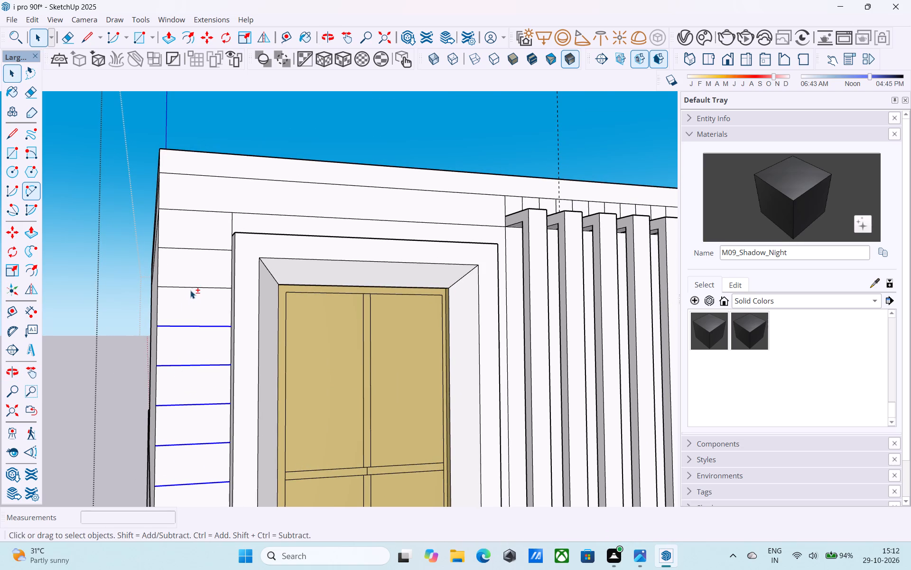
shift+click(193, 286)
shift+click(190, 248)
key(m)
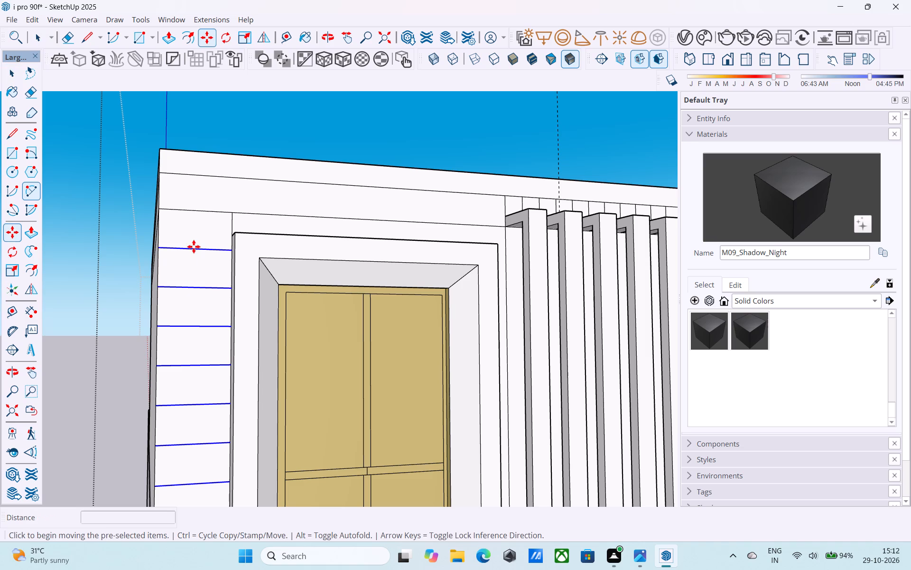
click(158, 245)
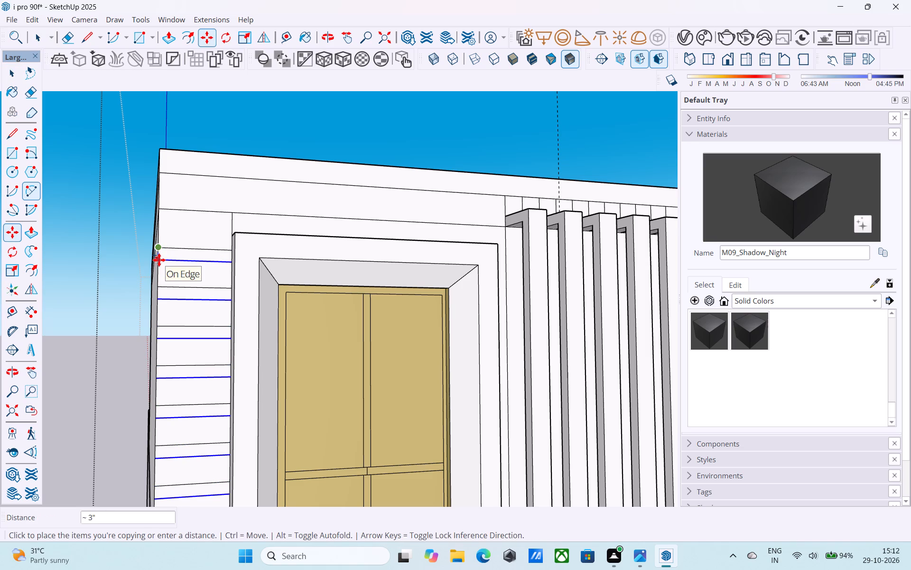
text(1")
key(Return)
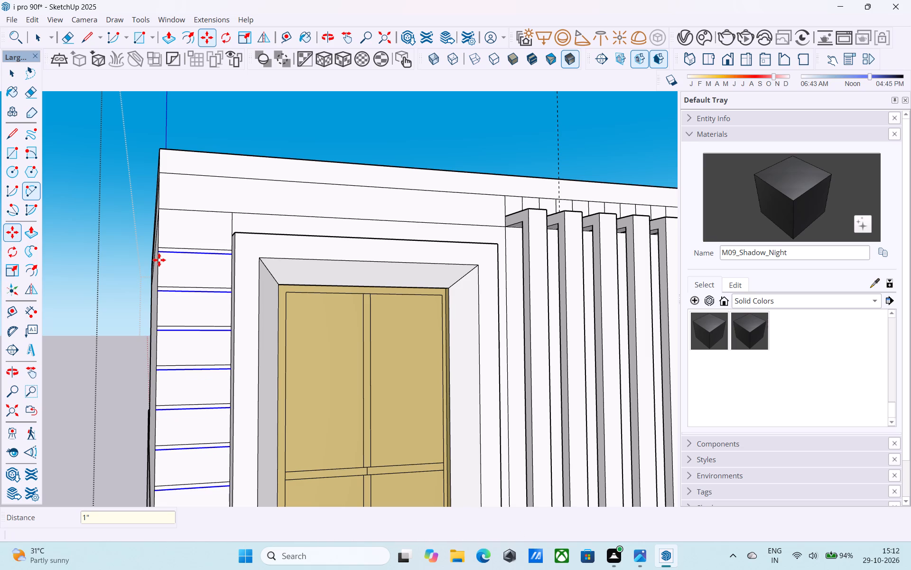
text(2")
key(Return)
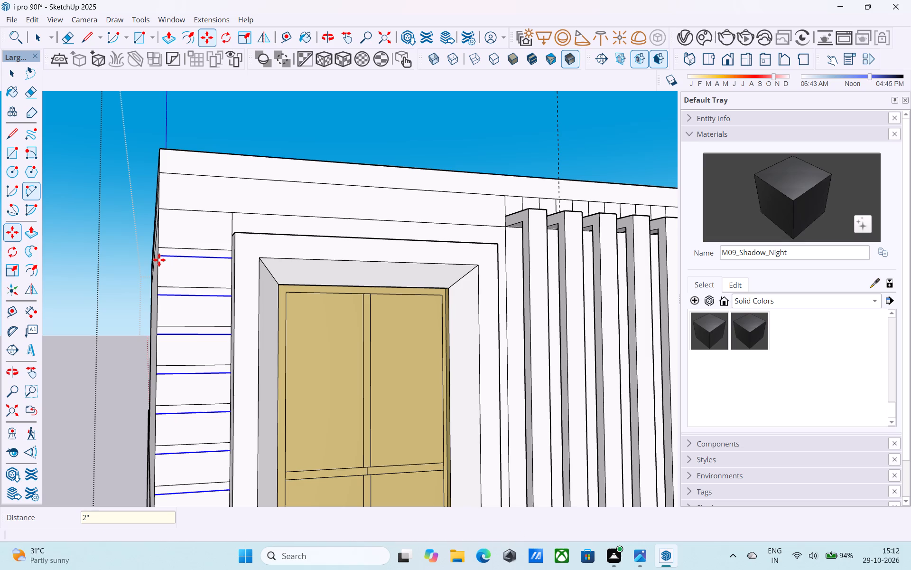
key(space)
Paint the top nine wide bands of the tower's grooved strip with M09_Shadow_Night, keeping the thin 2" grooves white.
scroll(160, 262, down, 13)
scroll(252, 227, up, 1)
scroll(252, 227, down, 6)
middle_drag(226, 252, 226, 261)
scroll(226, 261, up, 11)
click(222, 223)
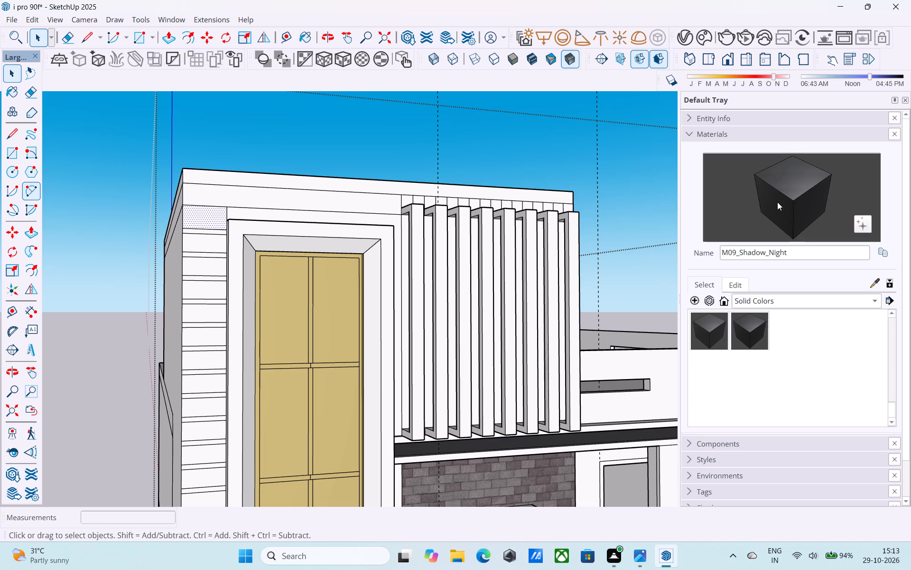
click(777, 202)
click(214, 226)
click(211, 237)
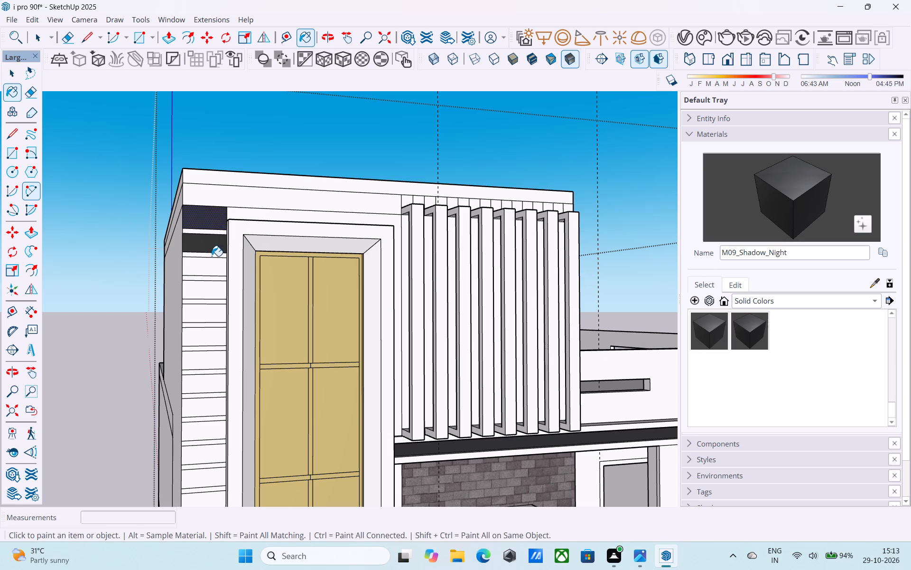
click(211, 257)
key(ctrl+z)
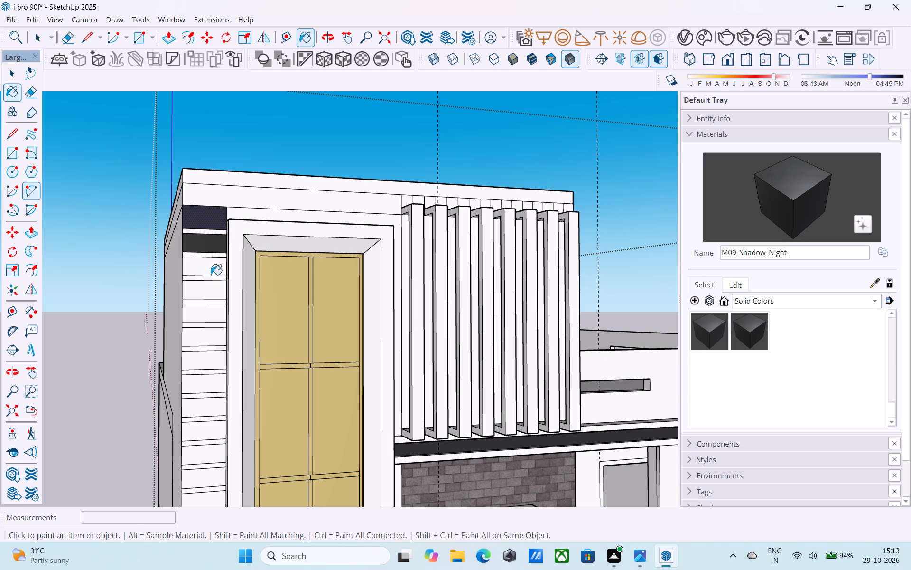
click(212, 271)
click(211, 287)
click(208, 308)
scroll(219, 260, down, 6)
scroll(205, 319, up, 5)
click(214, 295)
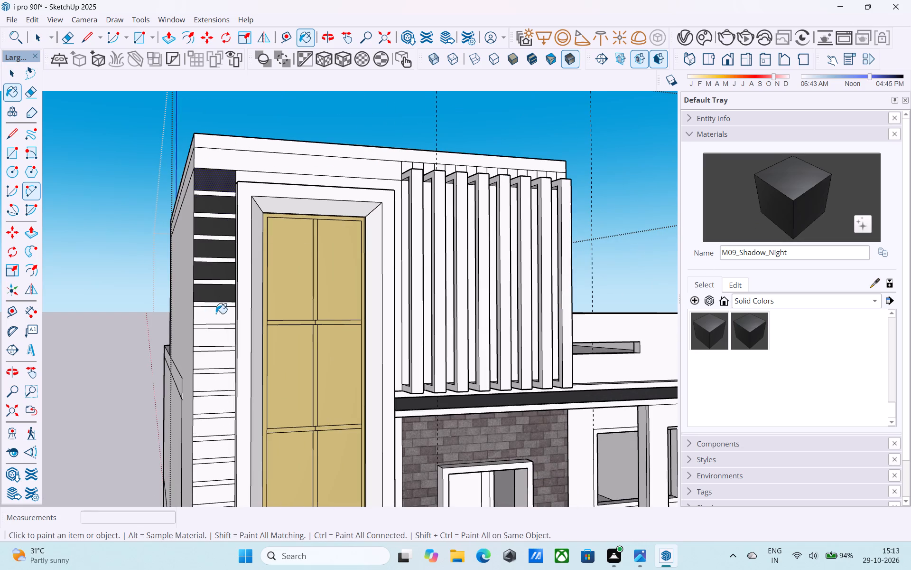
click(216, 317)
scroll(215, 271, down, 6)
scroll(221, 329, up, 6)
click(222, 294)
click(210, 316)
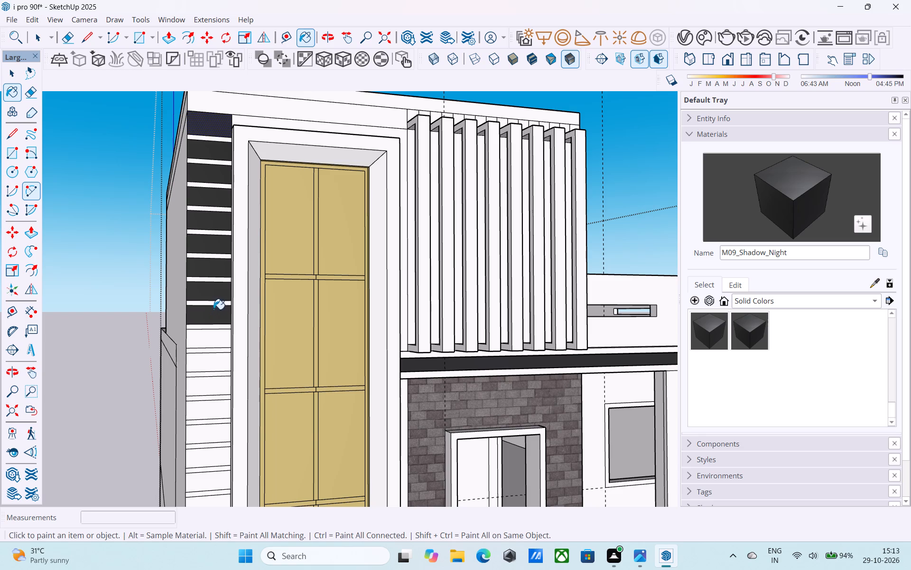
Save the model.
key(ctrl+s)
Continue the M09_Shadow_Night paint down the middle wide bands of the grooved strip, leaving the thin grooves white.
click(217, 332)
scroll(219, 273, down, 6)
scroll(219, 313, up, 6)
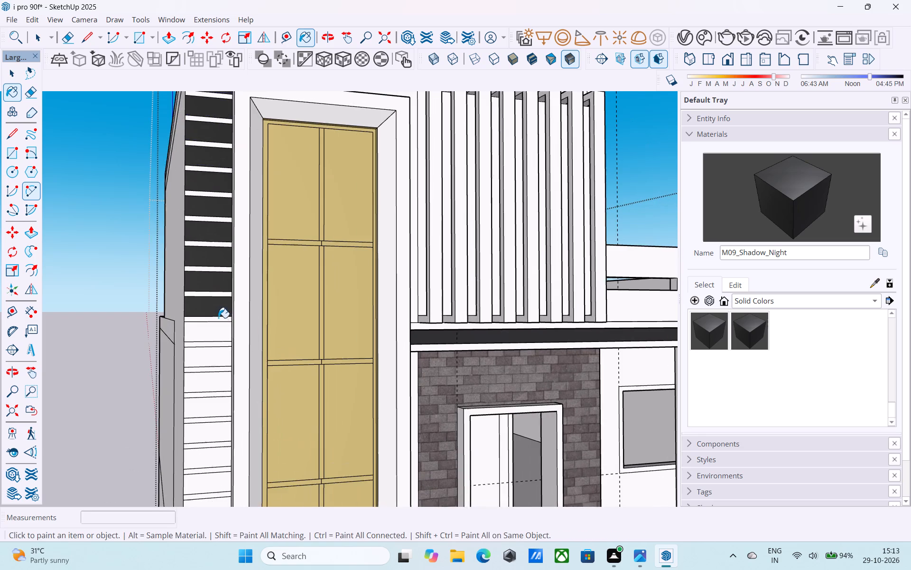
click(213, 328)
scroll(237, 260, down, 6)
scroll(215, 334, up, 6)
click(214, 304)
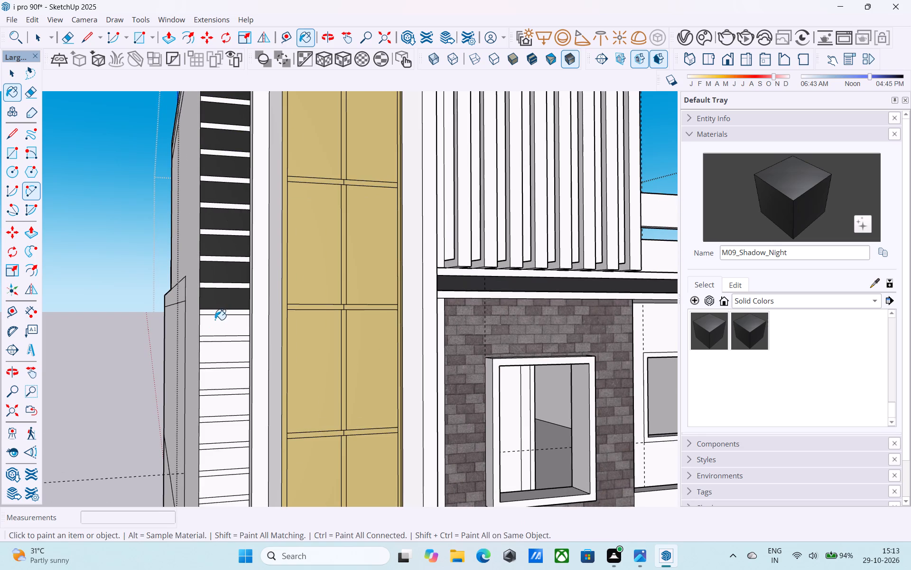
click(216, 321)
click(227, 358)
click(232, 382)
scroll(222, 287, down, 6)
scroll(227, 391, up, 6)
click(218, 315)
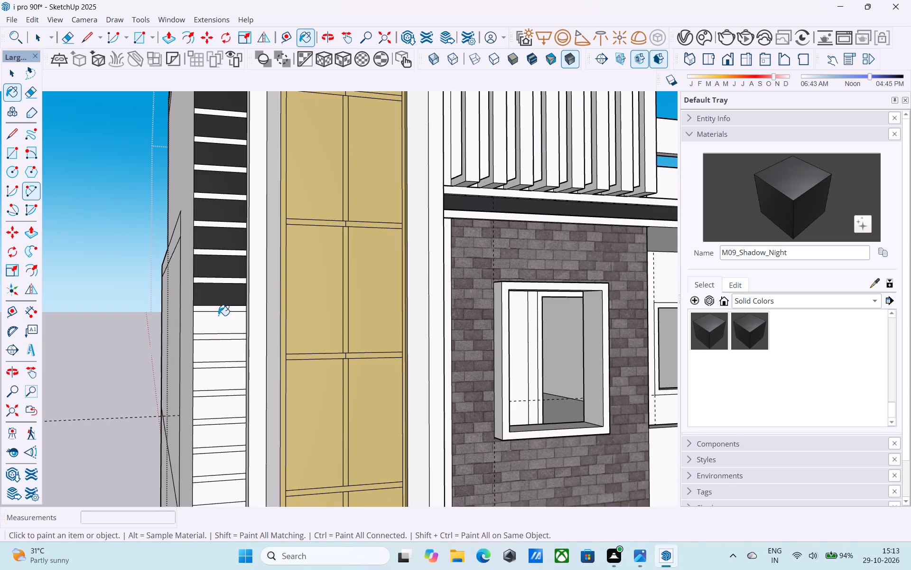
Paint the remaining lower wide bands with M09_Shadow_Night down to the last groove line, leaving the thin grooves white.
click(228, 367)
key(ctrl+z)
click(232, 352)
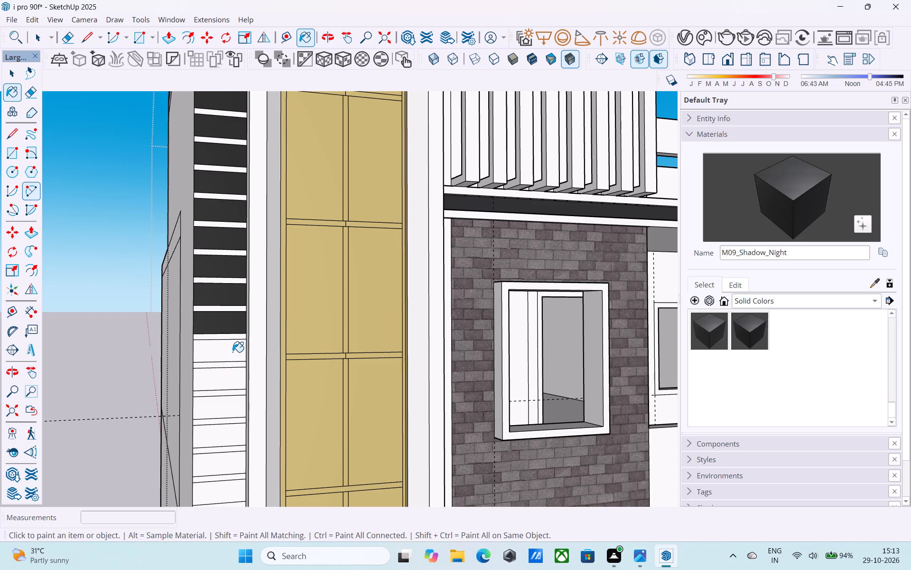
click(229, 377)
scroll(227, 324, down, 6)
scroll(236, 413, up, 6)
click(206, 341)
click(198, 371)
scroll(197, 317, down, 6)
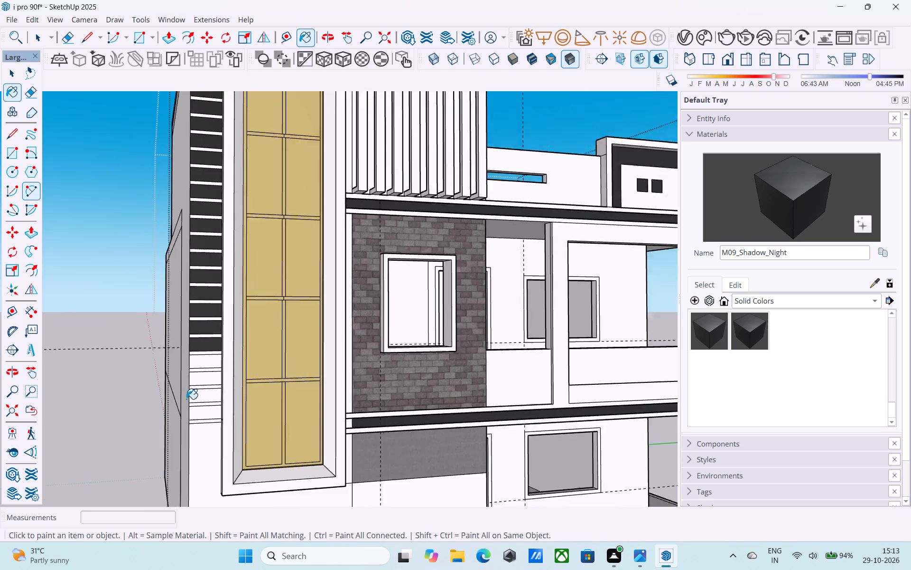
scroll(186, 400, up, 6)
click(217, 331)
click(215, 357)
click(228, 399)
click(226, 414)
scroll(221, 418, down, 3)
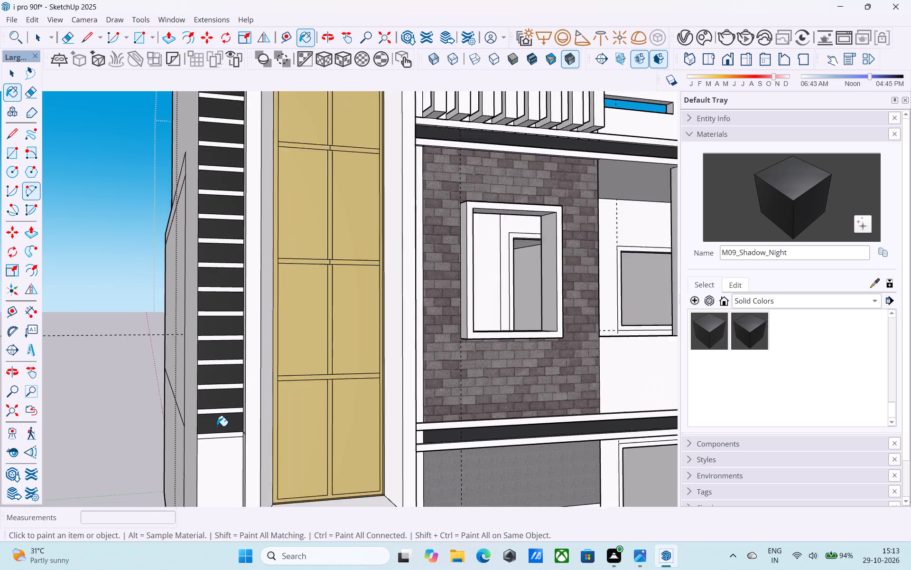
Copy the grooved strip's lowest four dark bands and their white grooves directly below, continuing the pattern to the base of the tower window surround.
scroll(217, 426, down, 14)
middle_drag(239, 416, 190, 437)
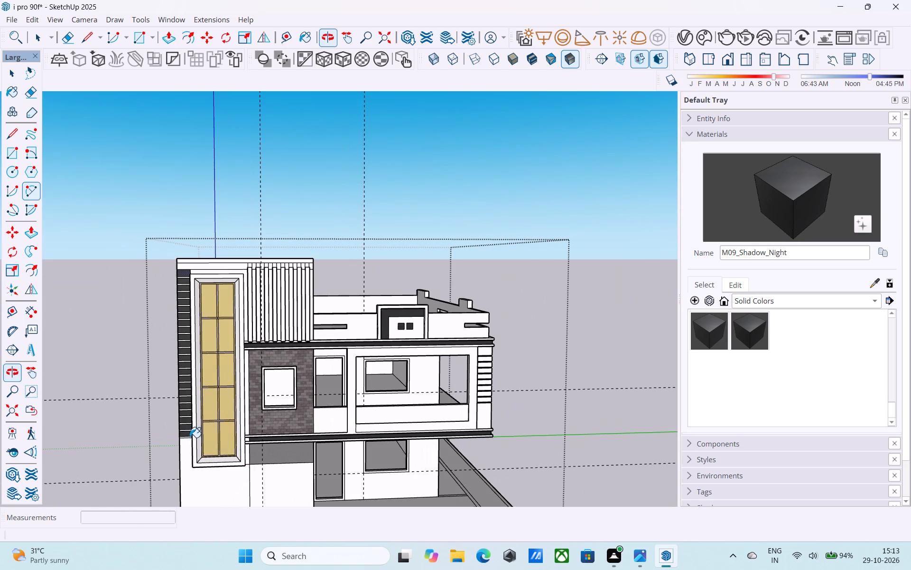
middle_drag(200, 428, 327, 419)
scroll(298, 462, up, 2)
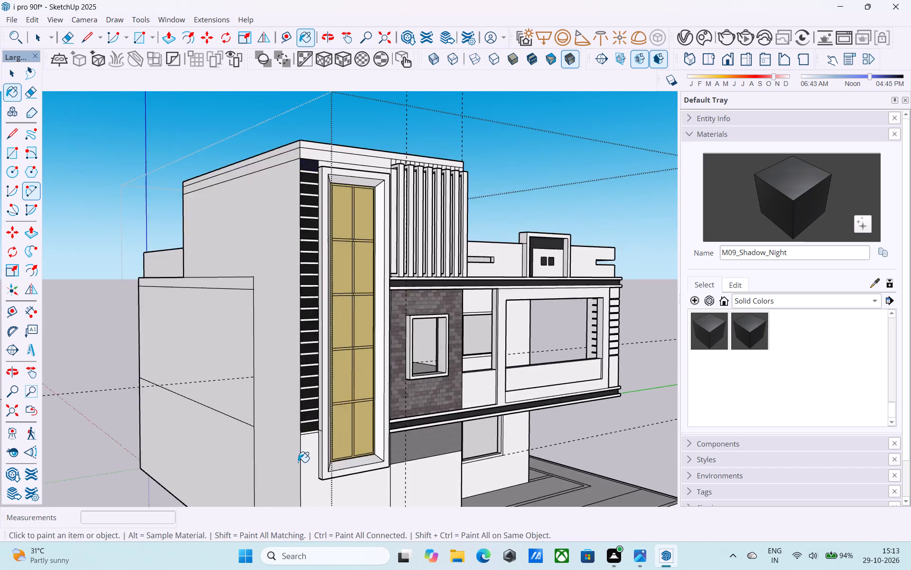
scroll(298, 462, up, 13)
key(space)
scroll(315, 414, down, 2)
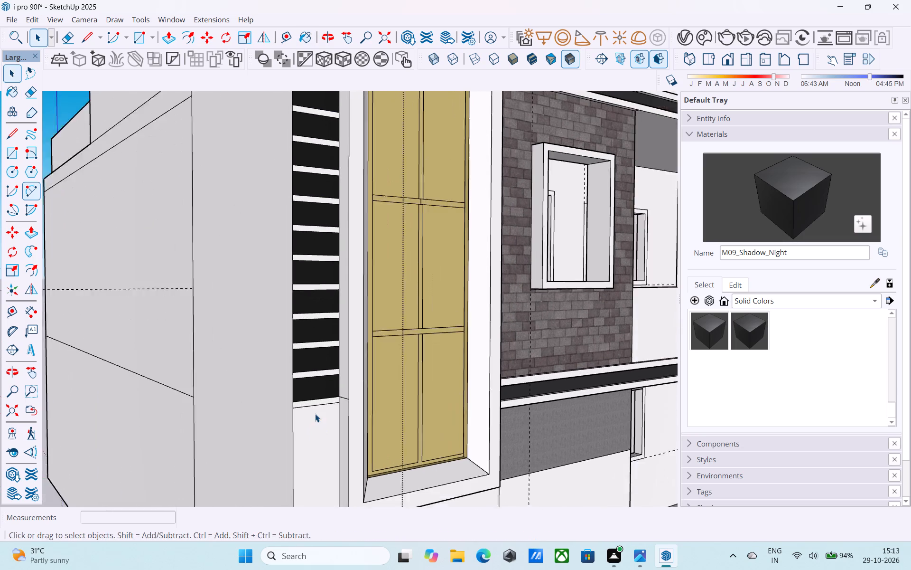
scroll(315, 414, down, 1)
middle_drag(315, 414, 319, 383)
click(319, 371)
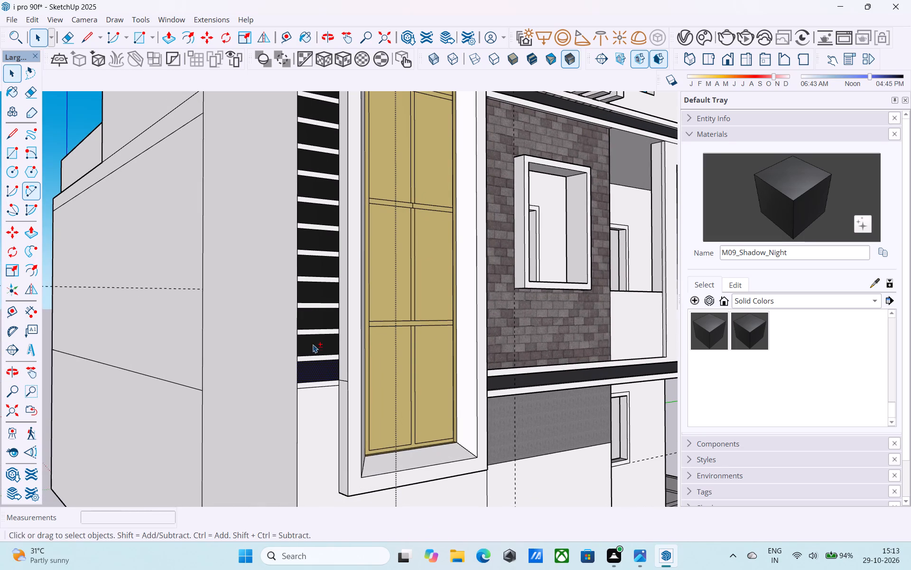
shift+click(313, 345)
shift+click(314, 316)
shift+scroll(311, 329, up, 5)
shift+click(315, 332)
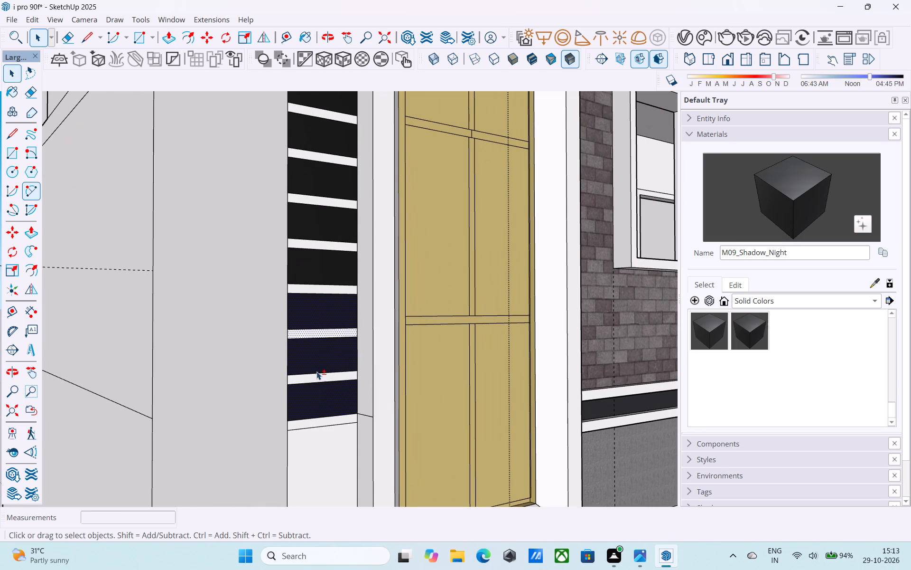
shift+click(315, 380)
shift+click(317, 423)
shift+scroll(314, 408, down, 6)
shift+middle_drag(313, 407, 317, 376)
shift+scroll(332, 341, up, 2)
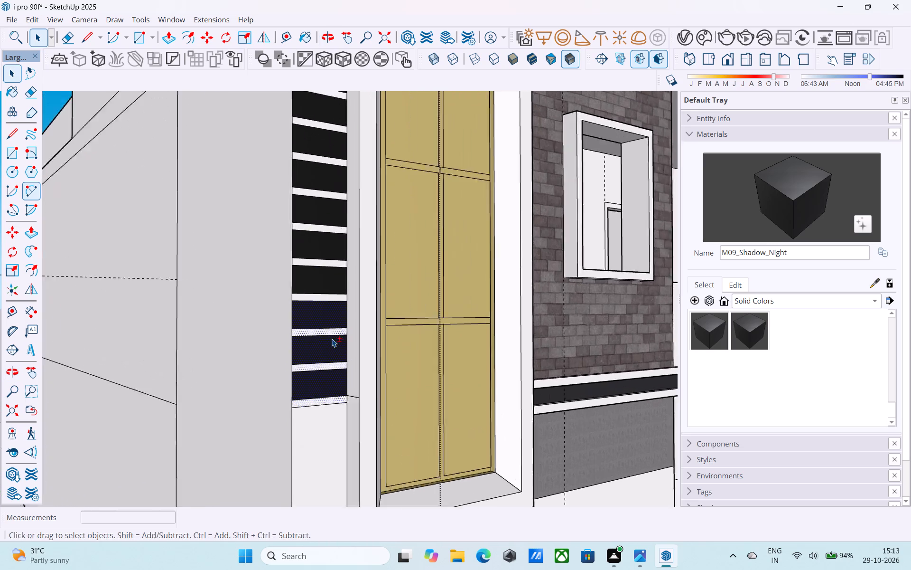
shift+scroll(332, 339, up, 5)
shift+click(304, 282)
shift+click(306, 264)
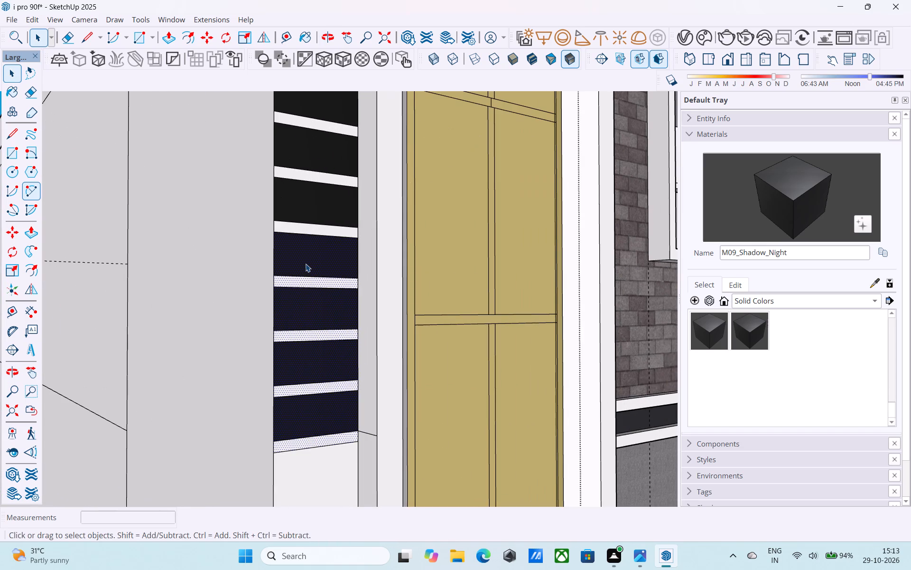
key(m)
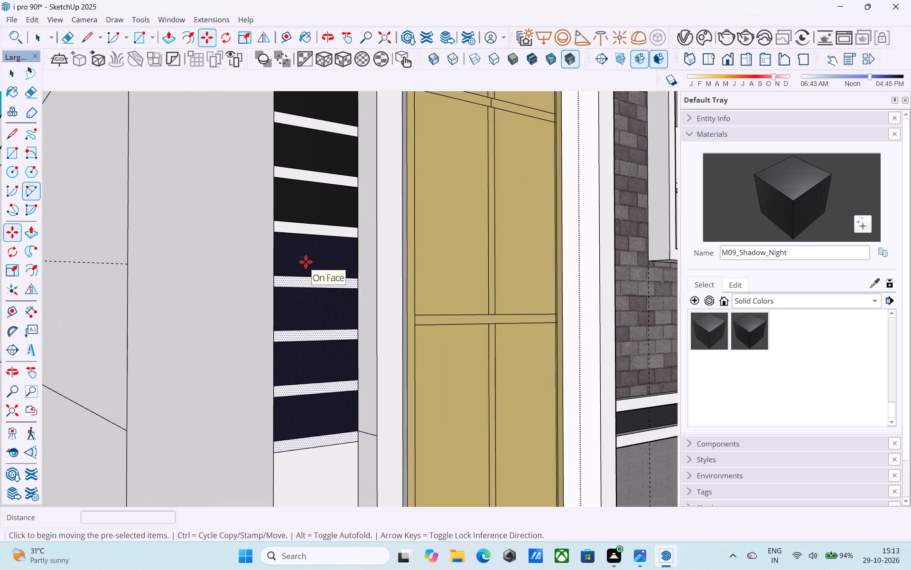
click(279, 234)
scroll(312, 446, down, 1)
middle_drag(312, 446, 306, 293)
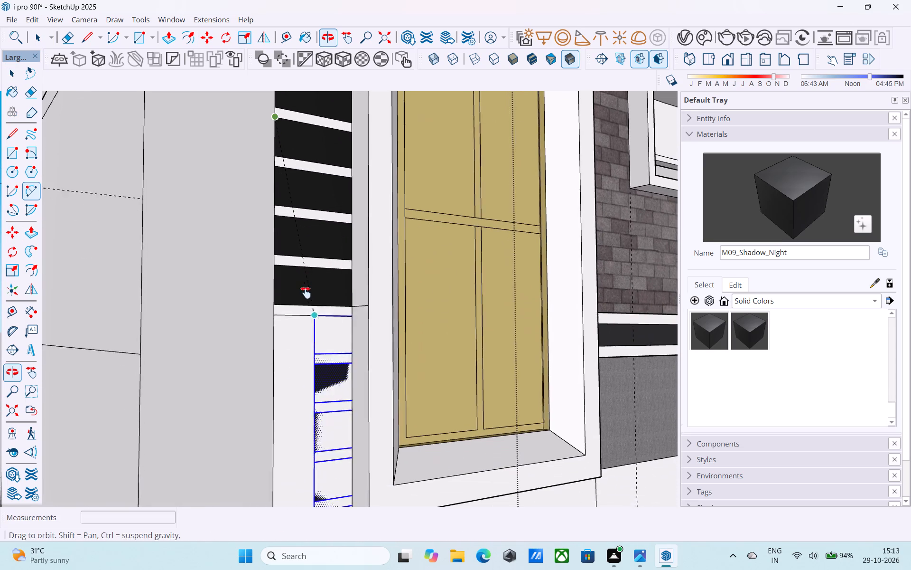
middle_drag(306, 293, 306, 293)
click(278, 303)
scroll(286, 285, down, 5)
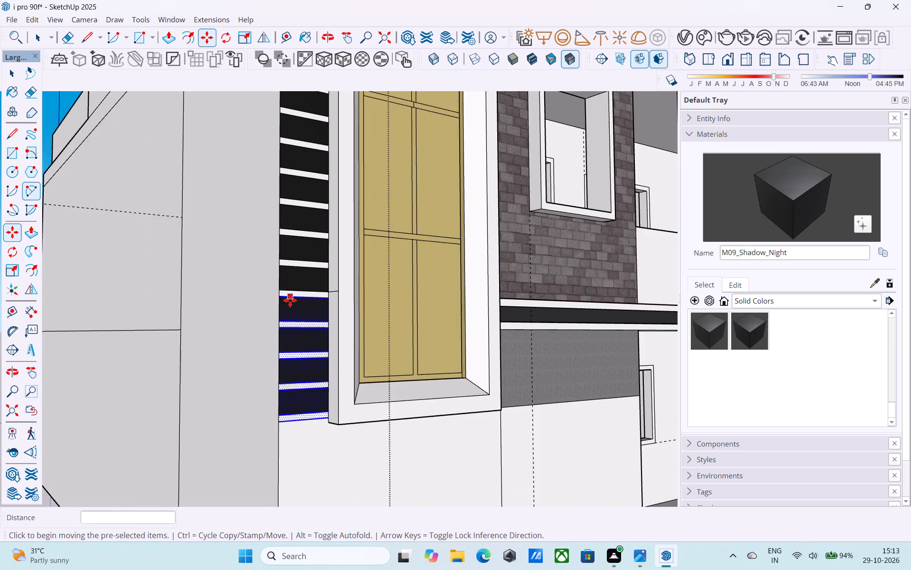
middle_drag(290, 300, 195, 322)
key(space)
scroll(194, 323, up, 1)
scroll(190, 324, down, 4)
click(177, 339)
middle_drag(314, 304, 300, 308)
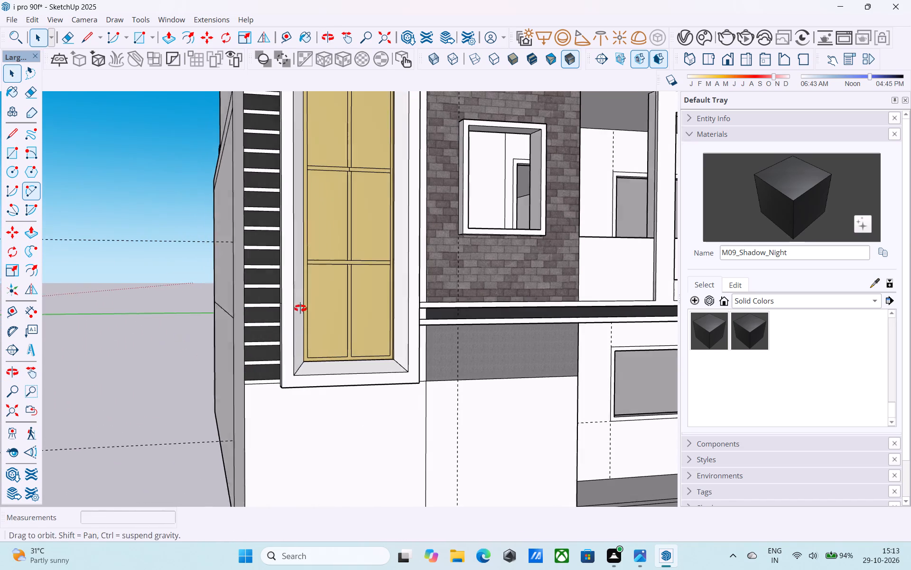
middle_drag(300, 308, 300, 308)
Save the model.
key(ctrl+s)
Examine the front elevation, tower strip, vertical fins and roof parapet from several angles.
scroll(305, 307, down, 5)
middle_drag(311, 317, 191, 423)
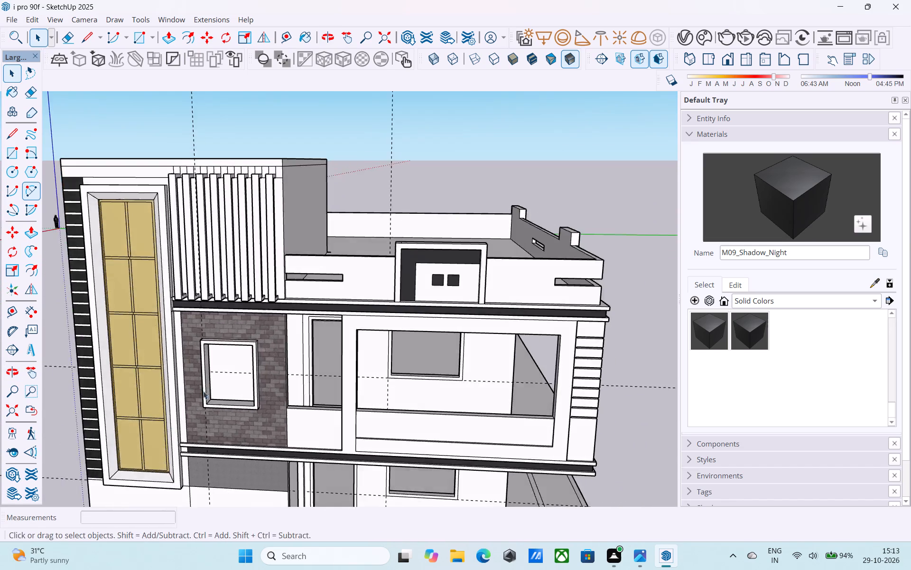
scroll(211, 380, down, 4)
shift+middle_drag(215, 380, 267, 324)
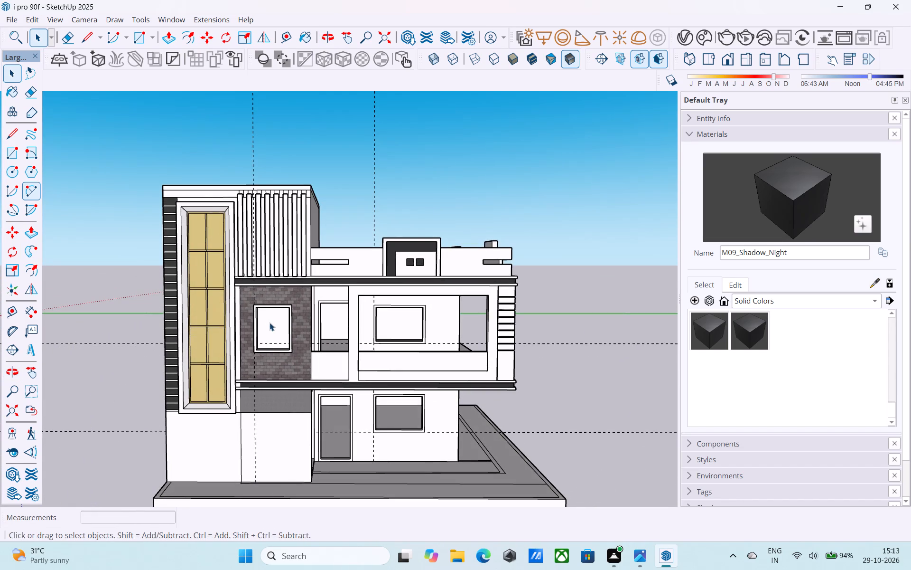
middle_drag(270, 321, 309, 384)
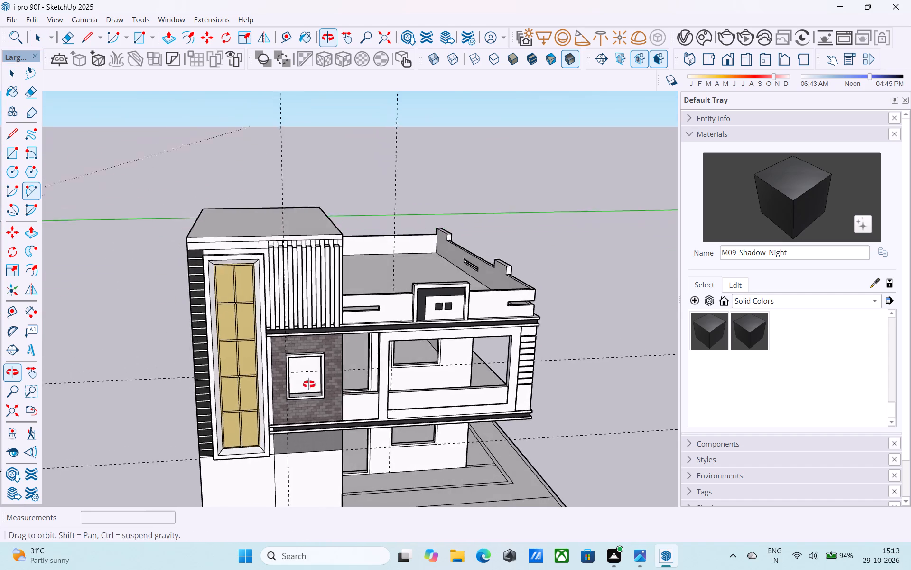
middle_drag(309, 384, 317, 389)
scroll(267, 318, up, 7)
middle_drag(302, 293, 198, 292)
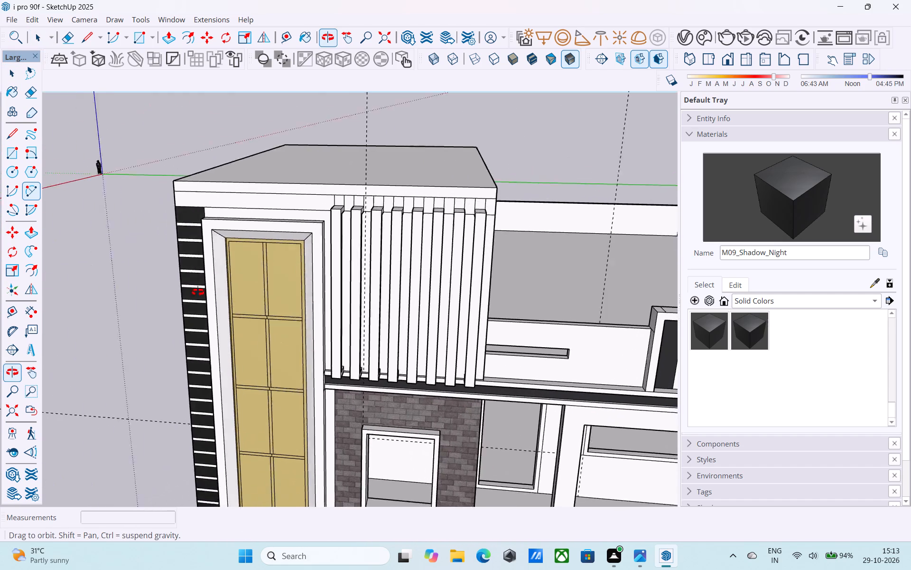
middle_drag(198, 292, 392, 283)
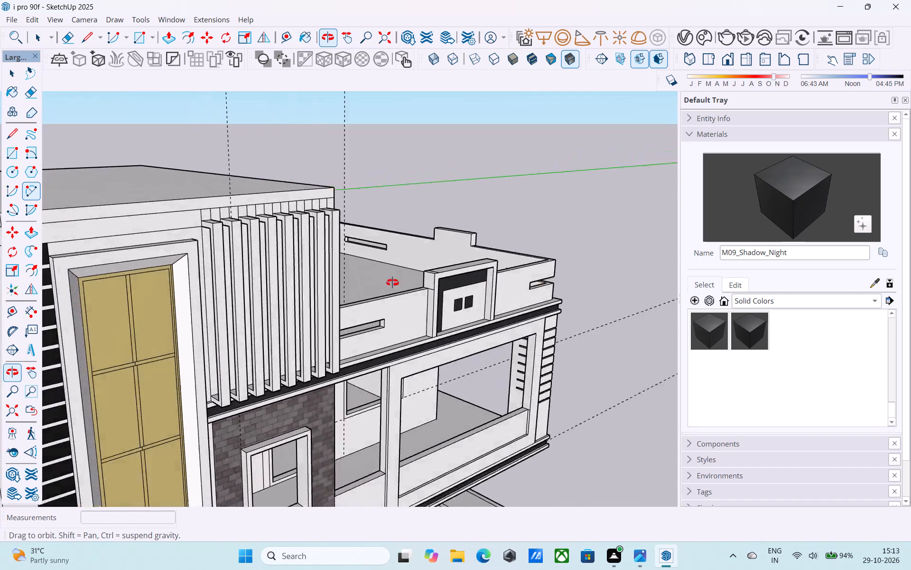
middle_drag(392, 283, 461, 292)
scroll(361, 286, up, 1)
scroll(422, 324, down, 3)
middle_drag(309, 408, 309, 315)
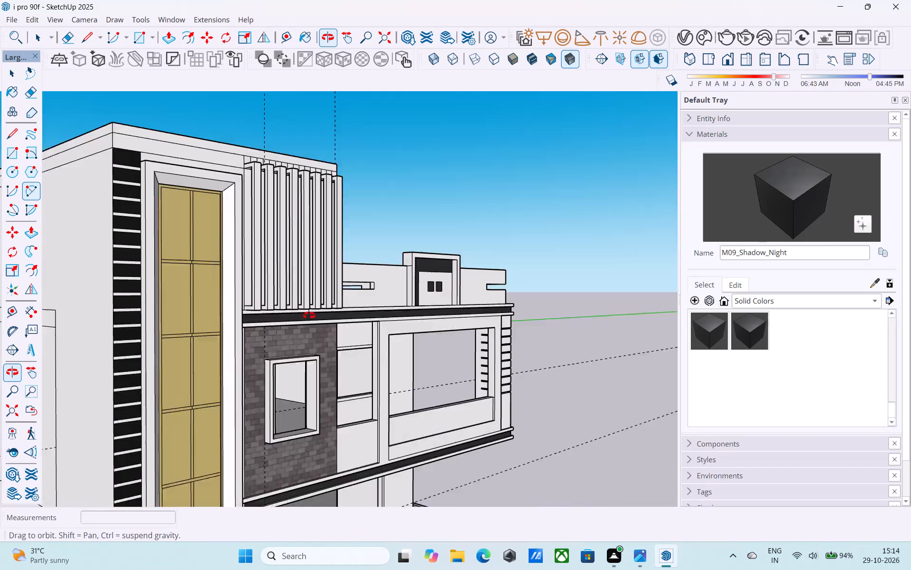
middle_drag(309, 315, 310, 302)
scroll(336, 311, down, 6)
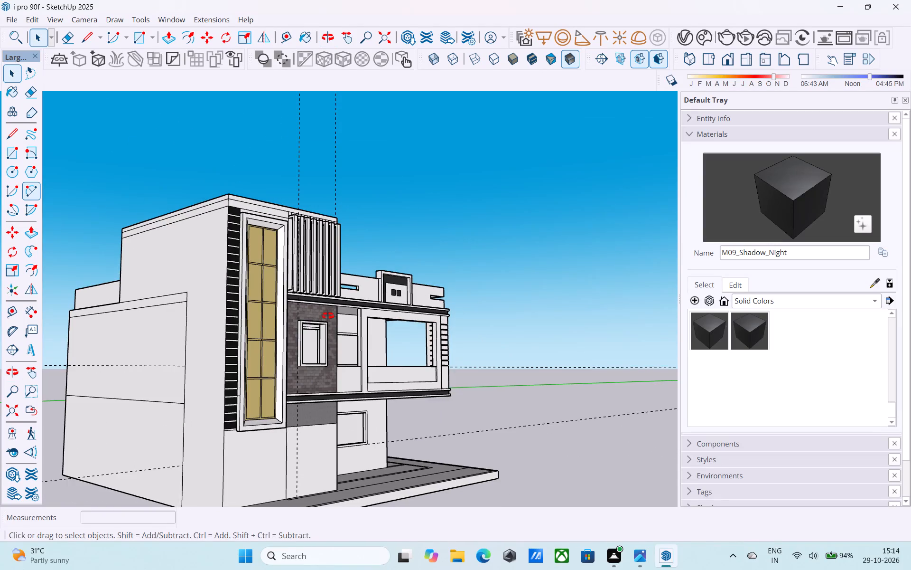
middle_drag(330, 316, 291, 321)
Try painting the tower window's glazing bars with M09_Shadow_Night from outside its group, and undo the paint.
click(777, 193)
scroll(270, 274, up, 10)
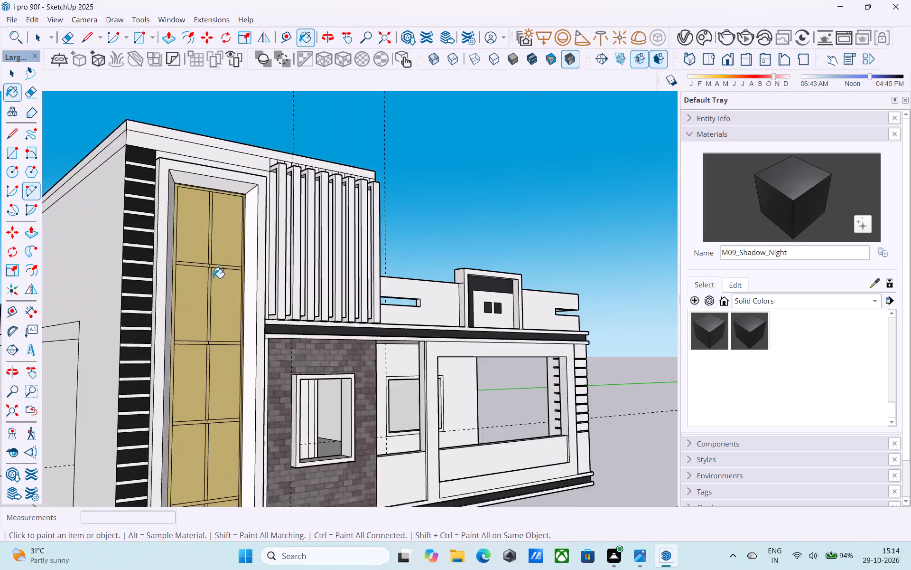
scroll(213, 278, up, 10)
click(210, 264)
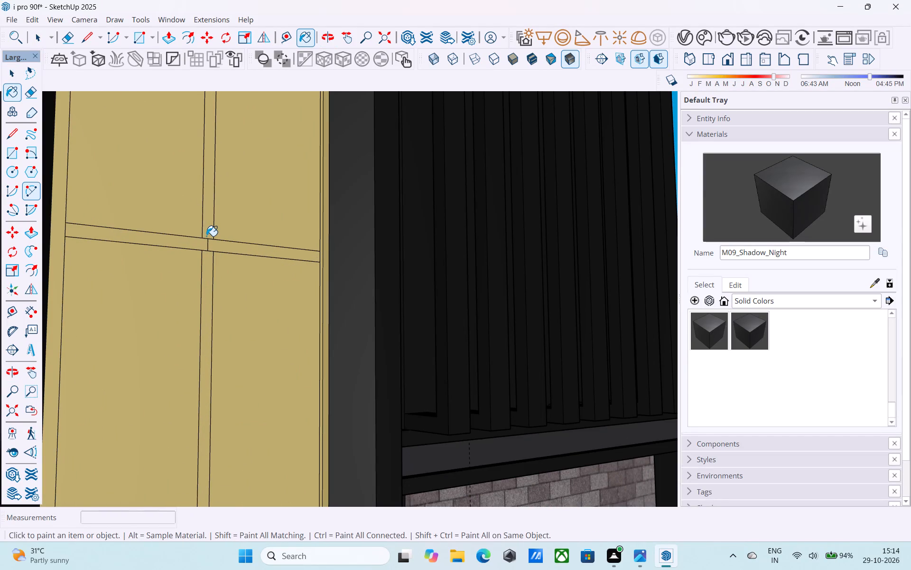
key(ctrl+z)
Inside the tower window group, paint the upper vertical glazing bars and top two horizontal bars with M09_Shadow_Night.
key(space)
double_click(208, 235)
click(207, 229)
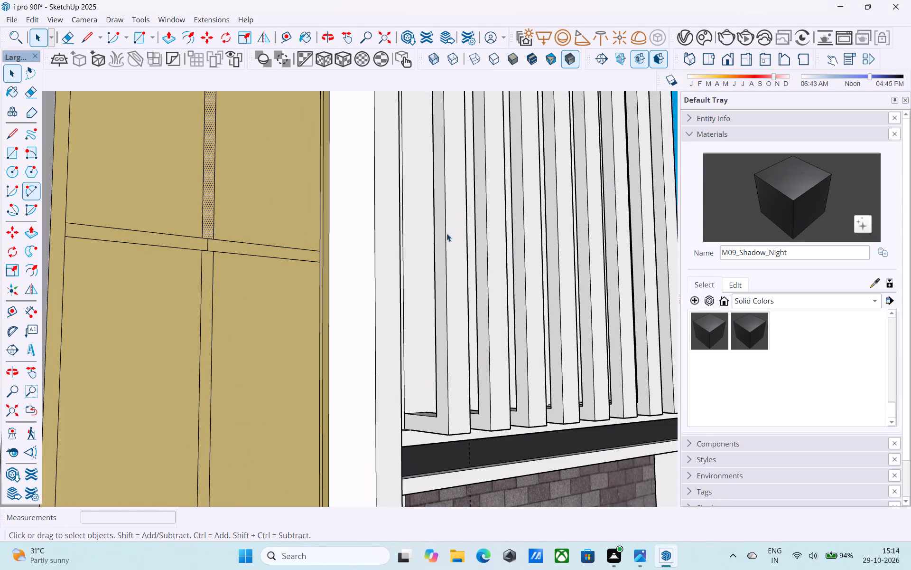
click(767, 203)
click(212, 198)
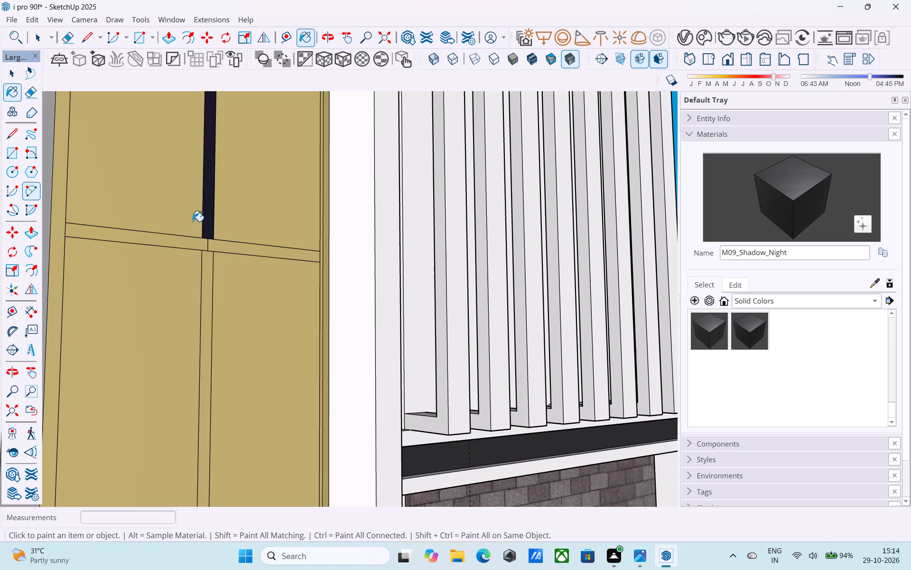
click(181, 240)
click(210, 259)
click(215, 248)
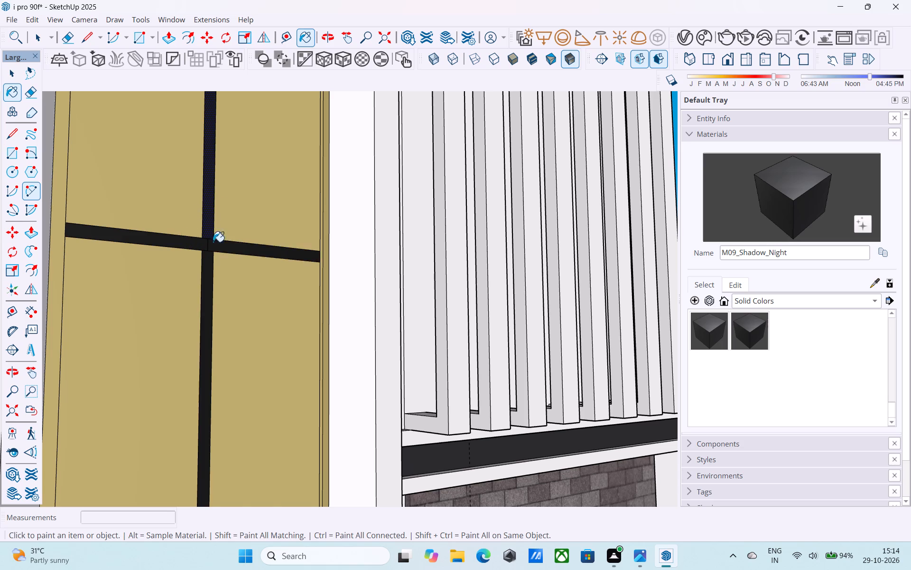
scroll(205, 223, down, 11)
scroll(191, 310, up, 12)
click(213, 372)
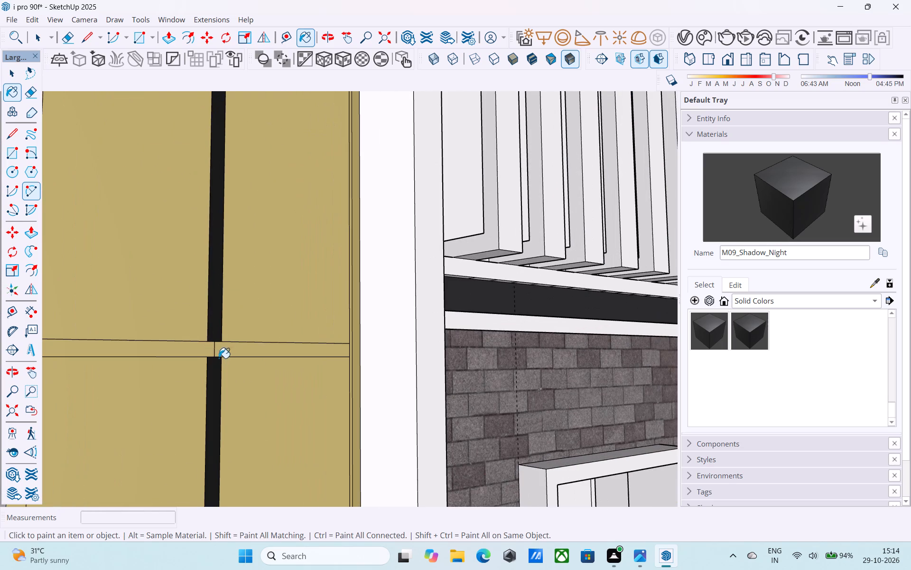
click(221, 352)
click(184, 354)
Paint the tower window's remaining lower glazing bars and its thin outer frame with M09_Shadow_Night, keeping the panes yellow.
scroll(177, 305, down, 19)
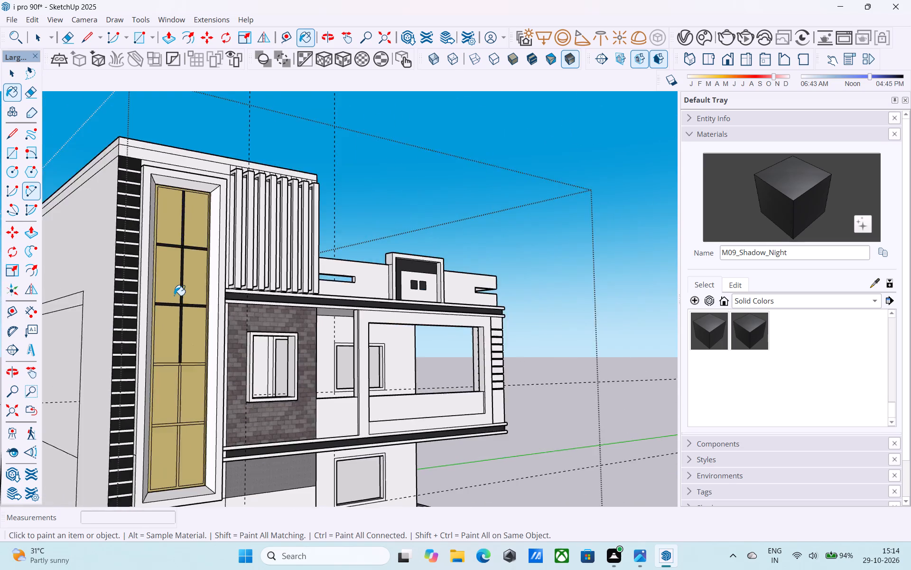
scroll(174, 295, down, 2)
scroll(158, 381, up, 20)
scroll(158, 381, up, 3)
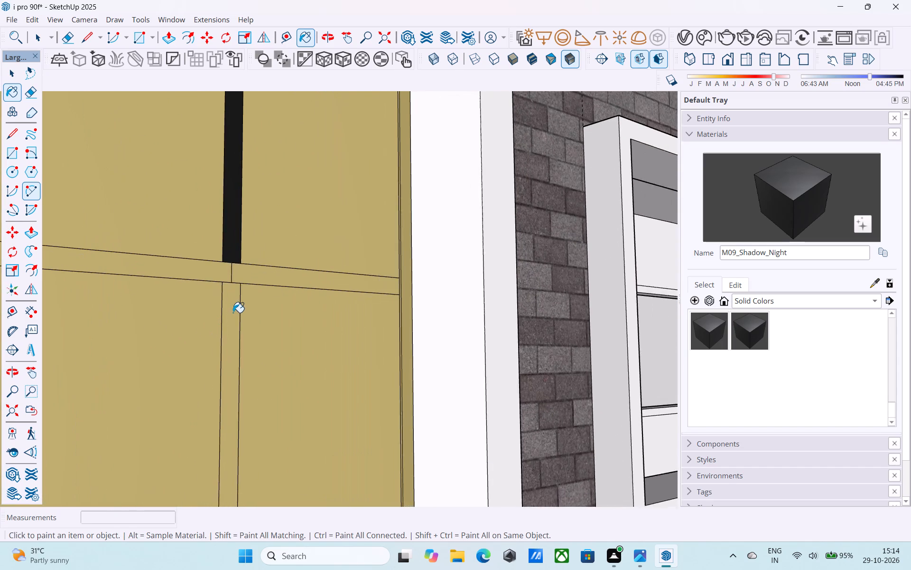
click(233, 313)
click(234, 275)
click(224, 268)
scroll(223, 262, down, 14)
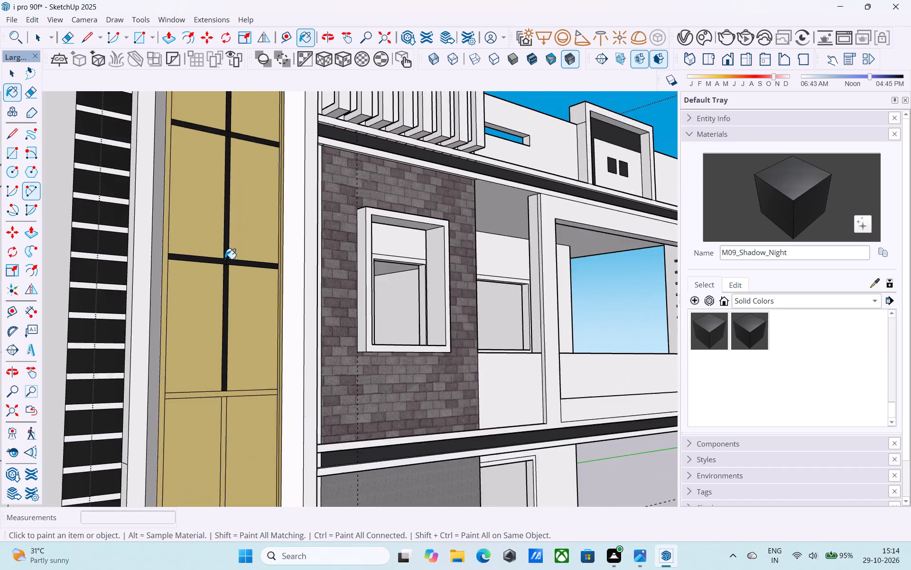
scroll(225, 259, down, 17)
scroll(230, 323, up, 13)
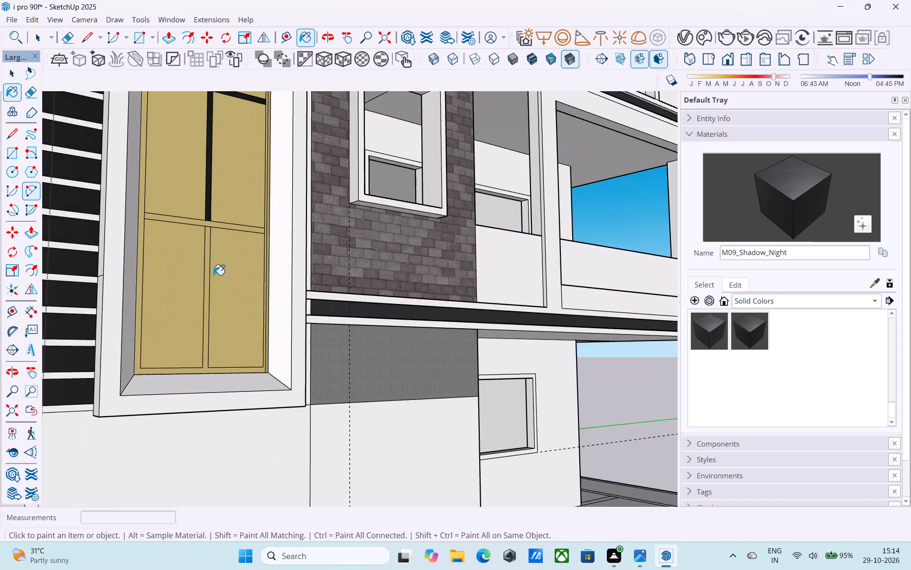
scroll(214, 275, up, 9)
click(209, 218)
click(215, 228)
Examine the tower window, the plain ground-floor walls and the base slab from the front corner.
scroll(214, 236, down, 4)
scroll(209, 280, down, 3)
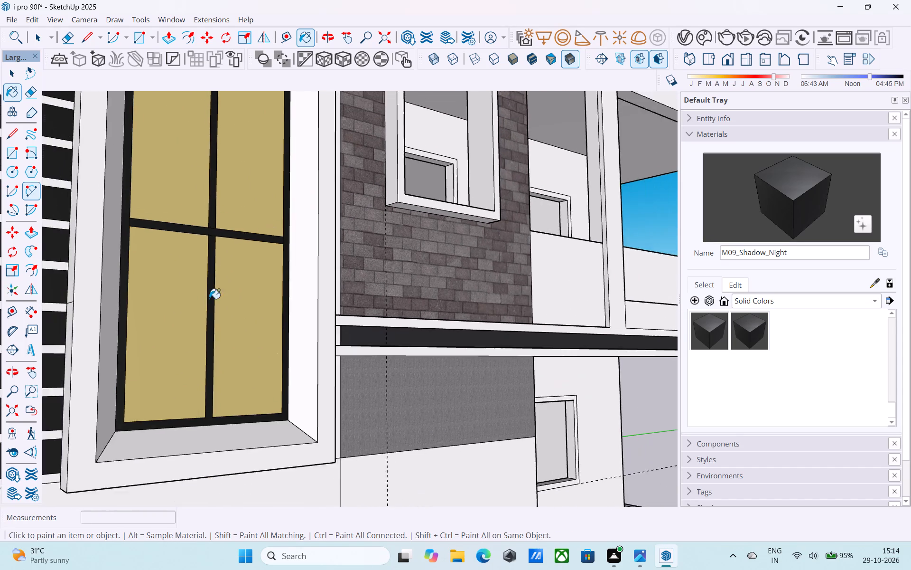
scroll(209, 299, down, 2)
middle_drag(197, 328, 165, 390)
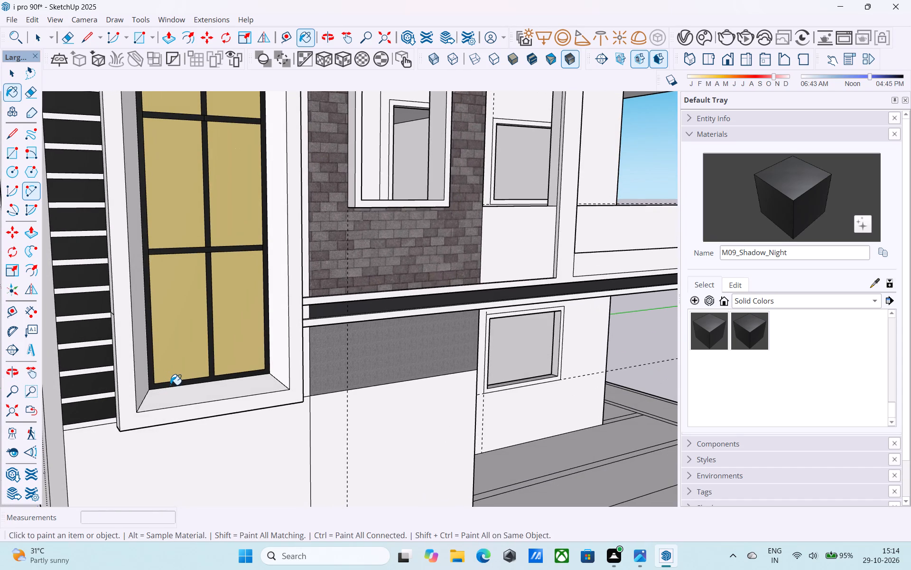
scroll(170, 385, down, 5)
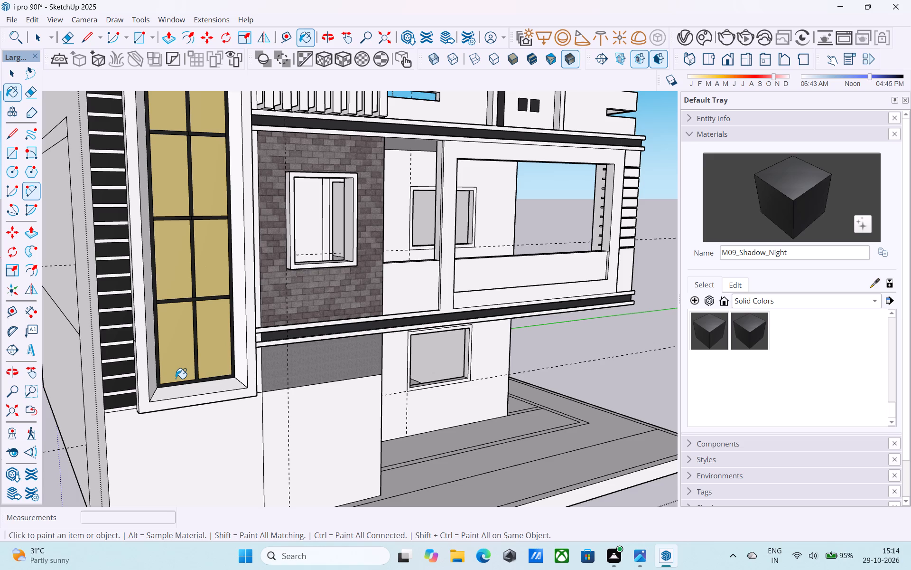
scroll(201, 380, down, 1)
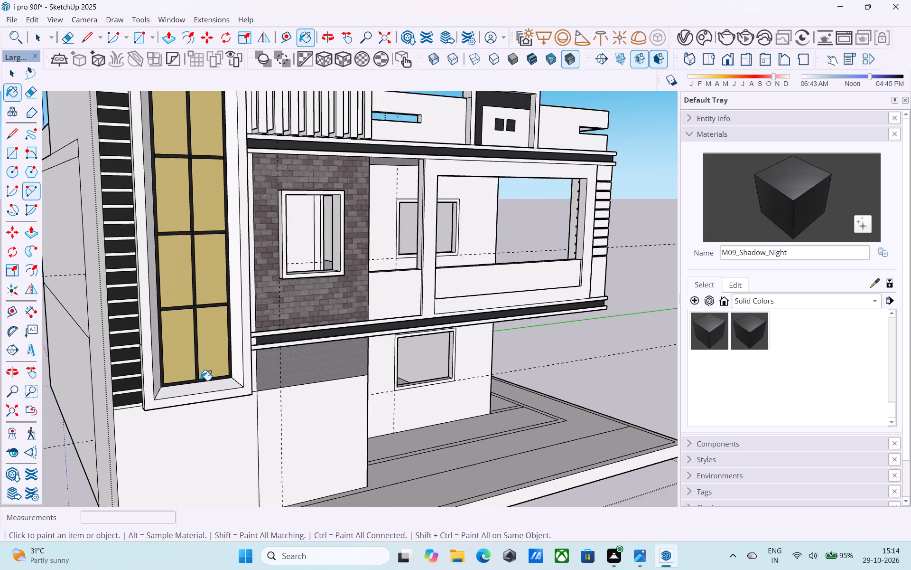
scroll(201, 380, down, 4)
middle_drag(201, 380, 212, 341)
middle_drag(210, 370, 211, 365)
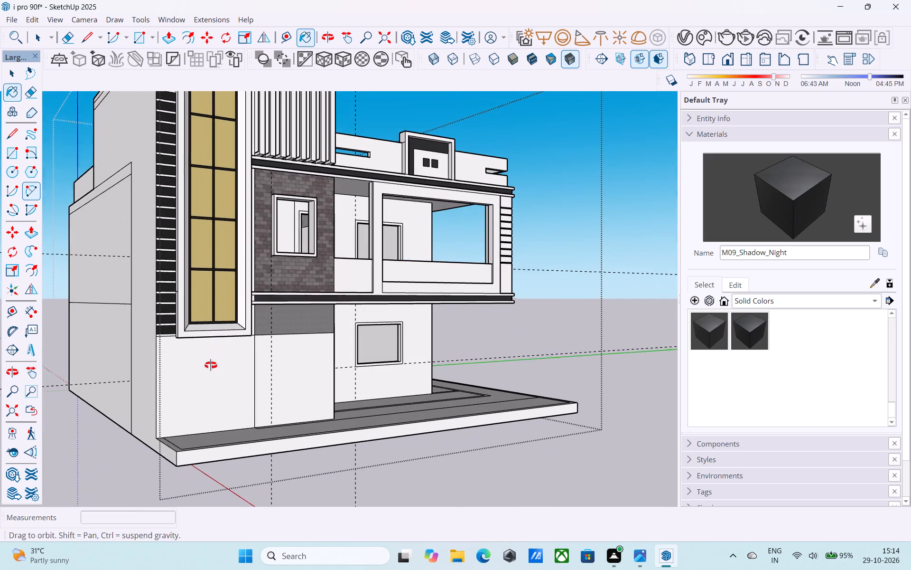
middle_drag(211, 365, 218, 346)
scroll(218, 346, up, 4)
scroll(224, 341, down, 4)
middle_drag(224, 345, 216, 347)
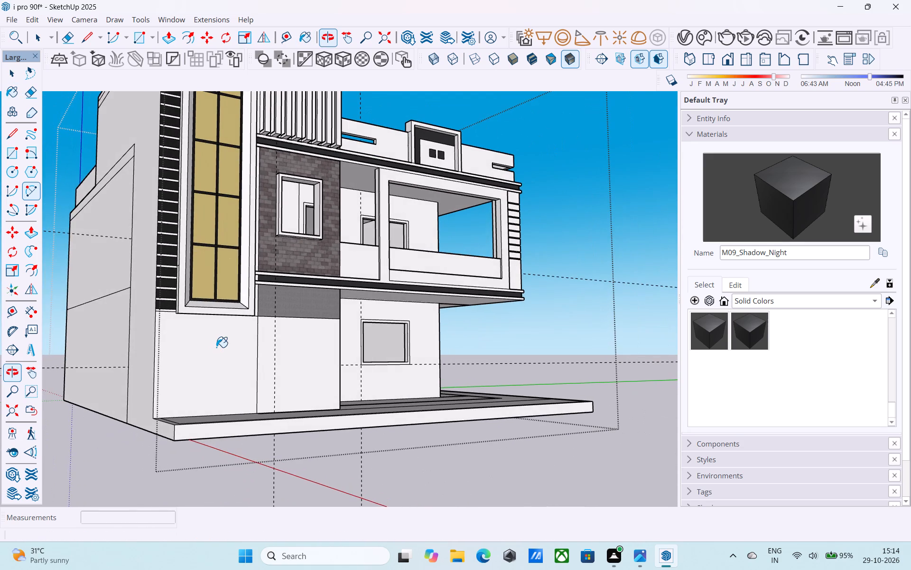
Examine the front elevation, from the tower window and ground-floor walls across to the balcony and base slab.
scroll(218, 347, down, 4)
middle_drag(218, 347, 228, 368)
middle_drag(231, 323, 264, 352)
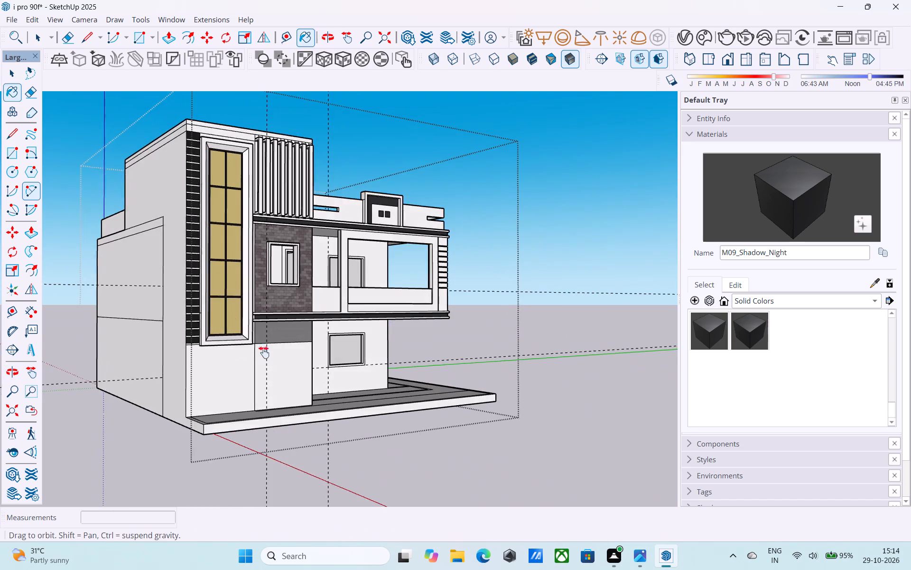
middle_drag(264, 352, 162, 351)
middle_drag(253, 331, 254, 364)
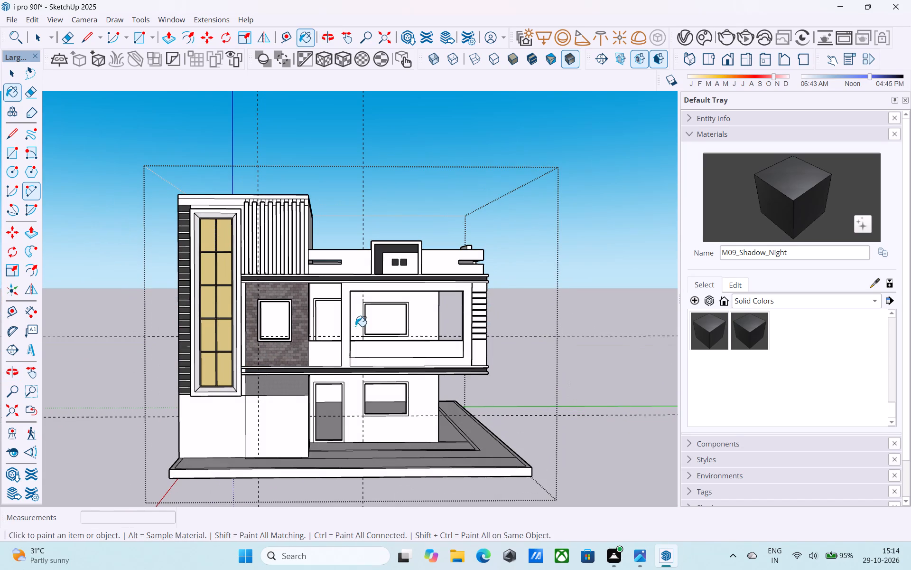
scroll(367, 311, up, 1)
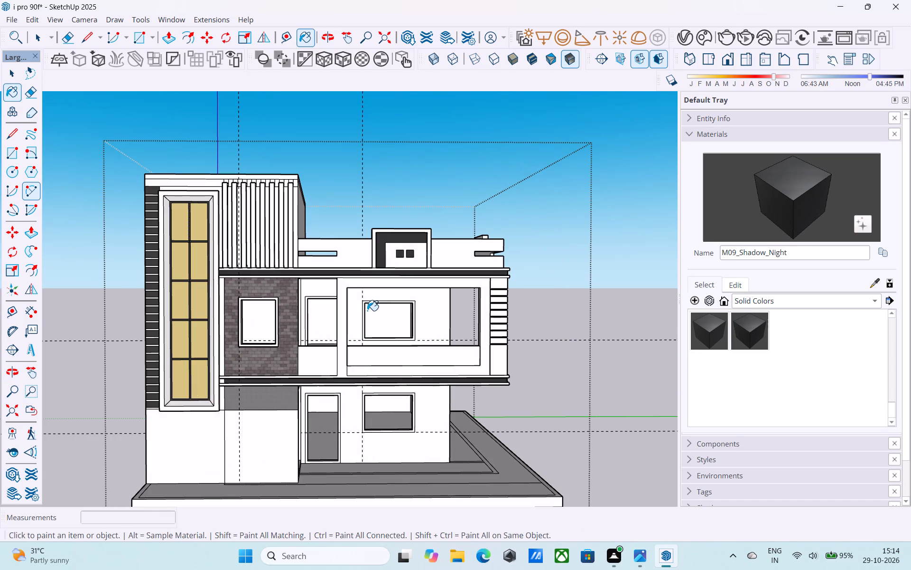
scroll(367, 311, up, 1)
scroll(367, 311, down, 3)
middle_drag(363, 326, 379, 283)
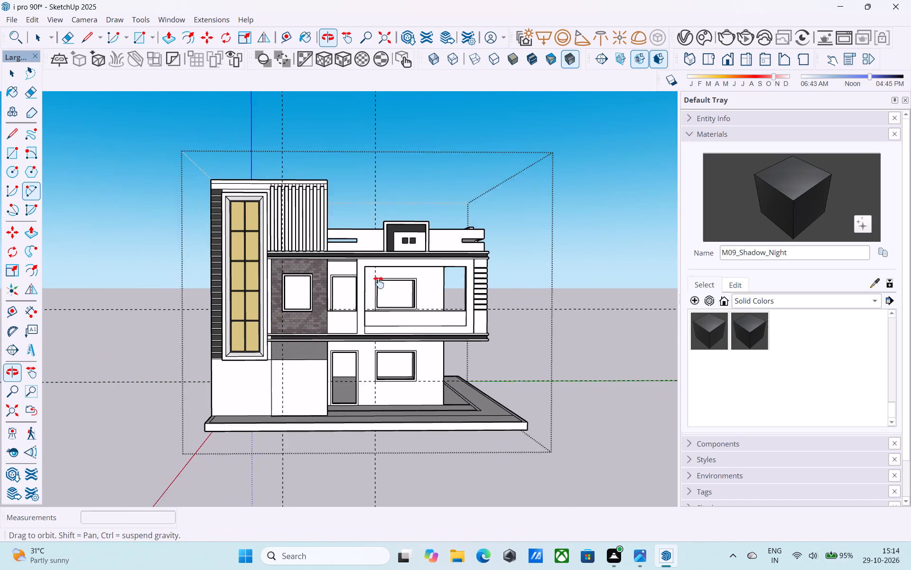
Close the gap in the base slab's inner border line near its rear side corner with a 6" line, and erase the stray edge crossing the border.
middle_drag(379, 283, 117, 373)
scroll(117, 373, up, 1)
middle_drag(473, 393, 373, 370)
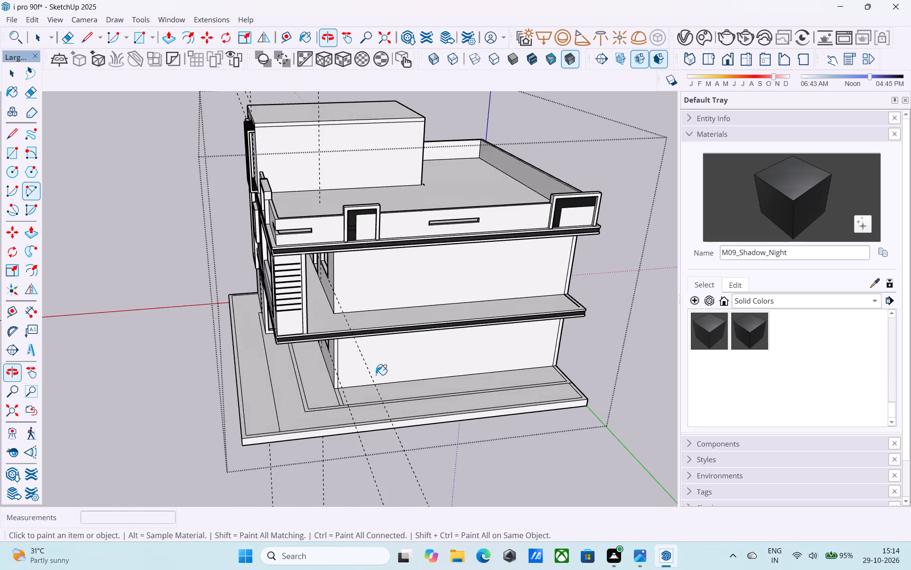
scroll(577, 375, up, 5)
key(l)
scroll(562, 380, up, 8)
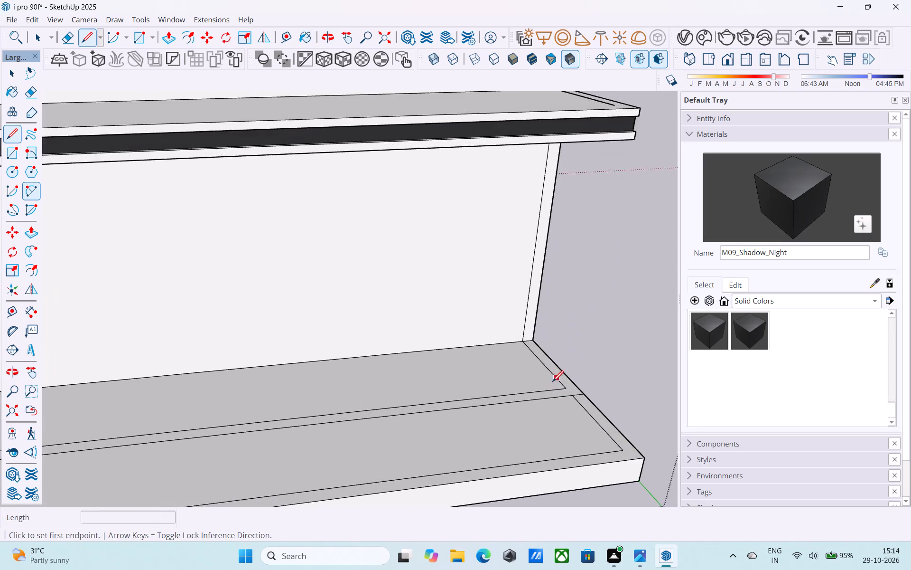
scroll(552, 383, up, 4)
click(569, 389)
click(583, 405)
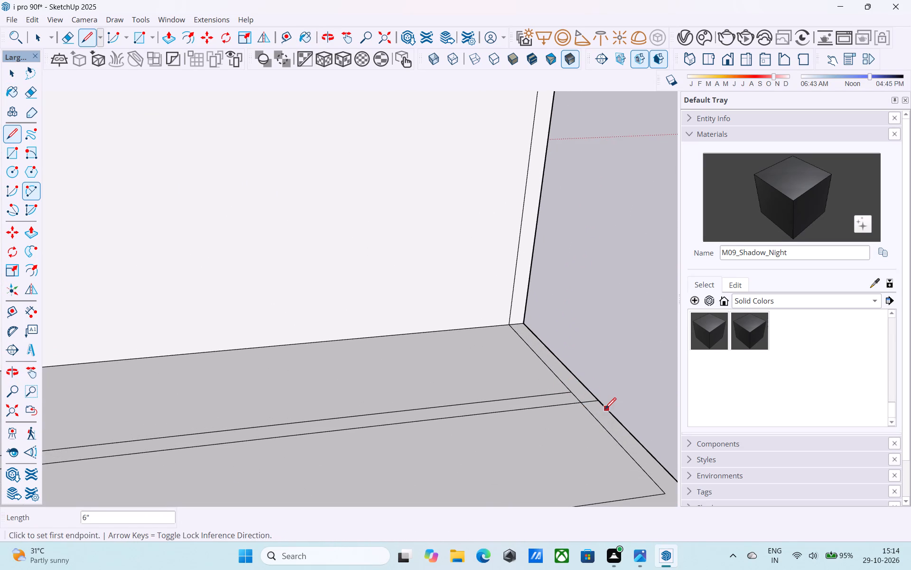
key(e)
drag(594, 402, 588, 398)
key(space)
Examine the base slab's border around the side and front of the house.
scroll(587, 376, down, 13)
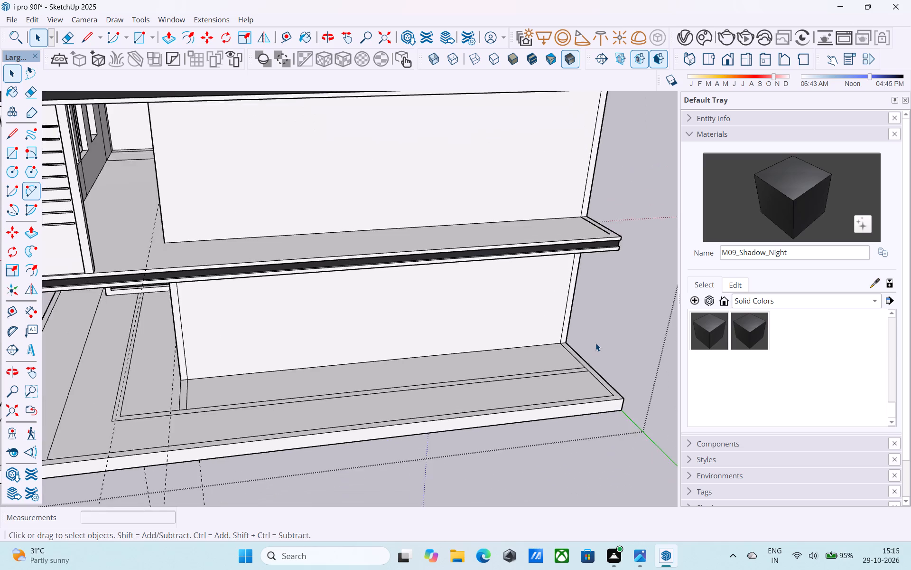
scroll(595, 343, down, 9)
middle_drag(441, 419, 589, 432)
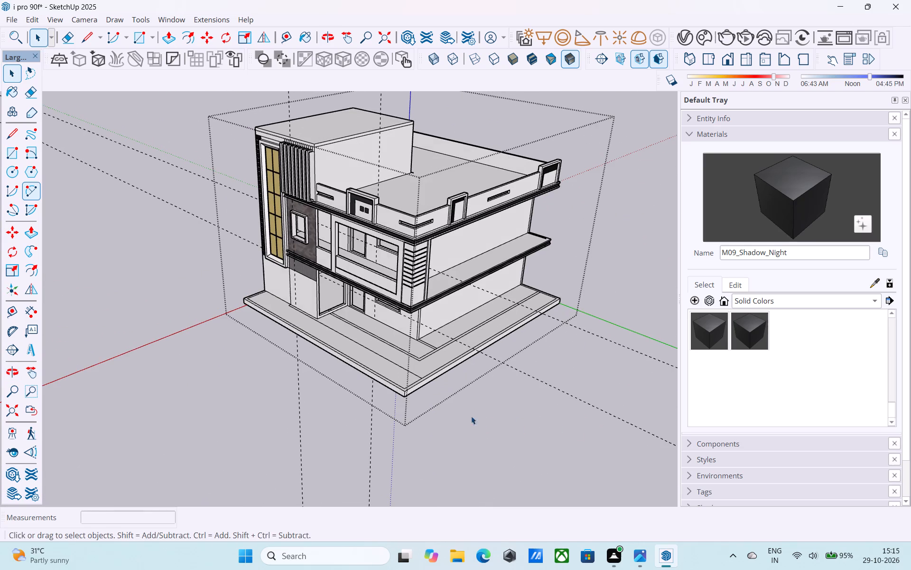
middle_drag(360, 389, 501, 284)
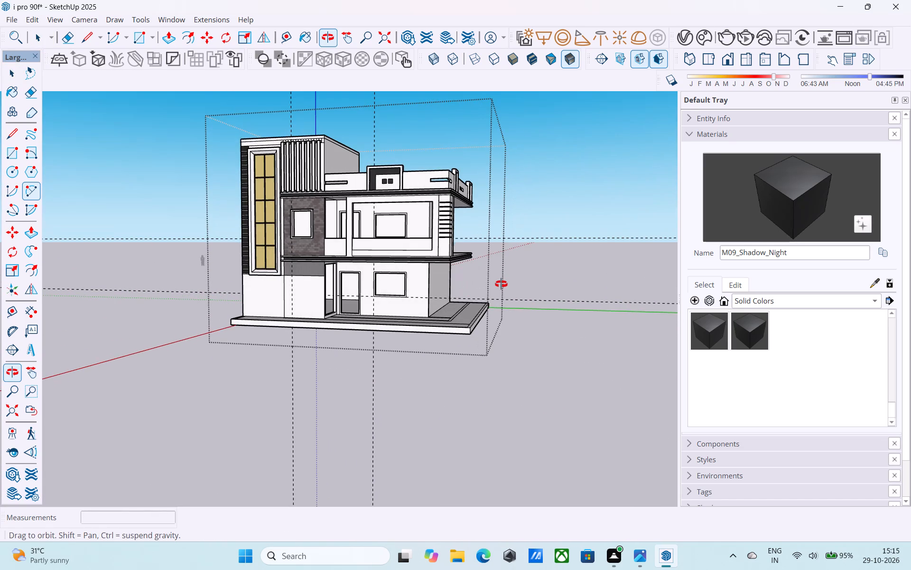
middle_drag(501, 284, 501, 293)
scroll(501, 293, up, 4)
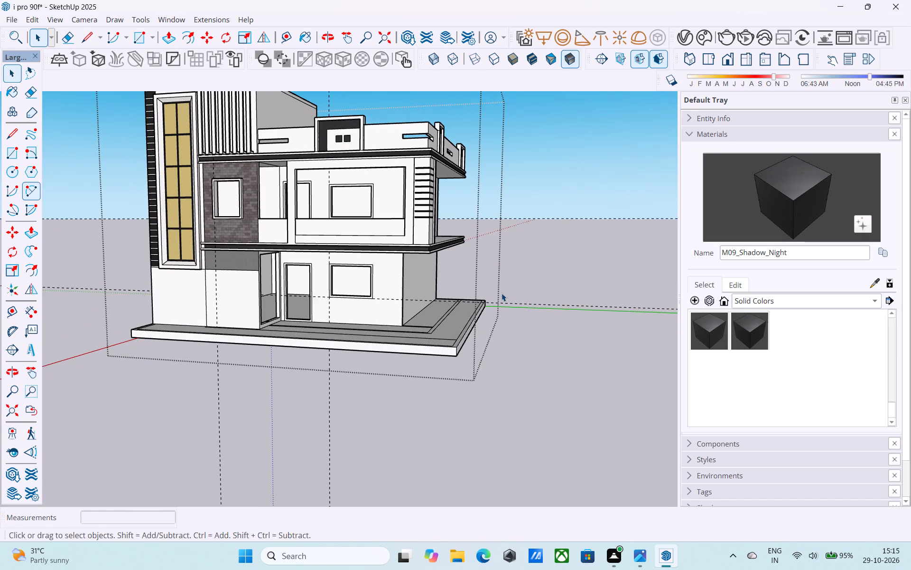
scroll(502, 293, down, 5)
middle_drag(502, 293, 492, 370)
Push/Pull the base slab's narrow border strip up 6' as a compound wall around the plot.
scroll(454, 357, up, 2)
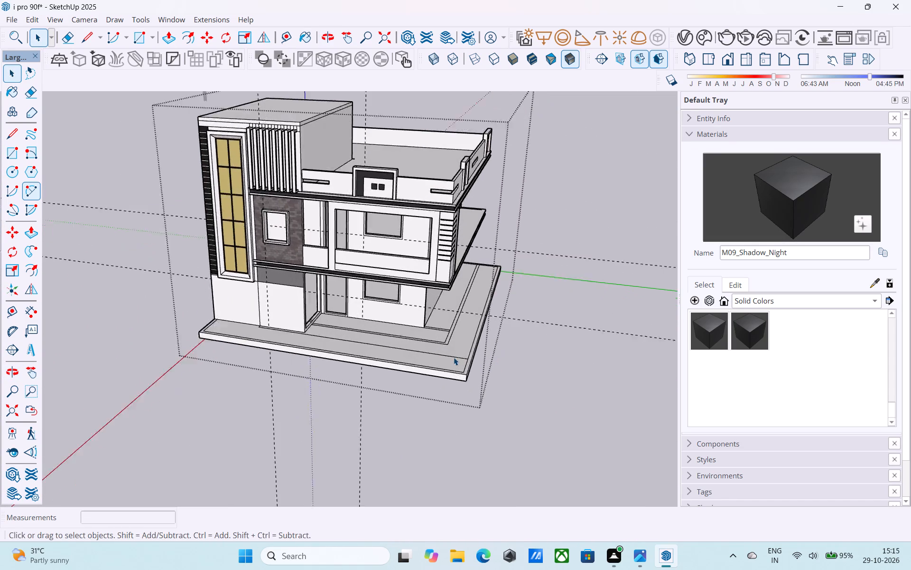
scroll(454, 357, up, 2)
scroll(390, 370, up, 1)
middle_drag(390, 371, 379, 375)
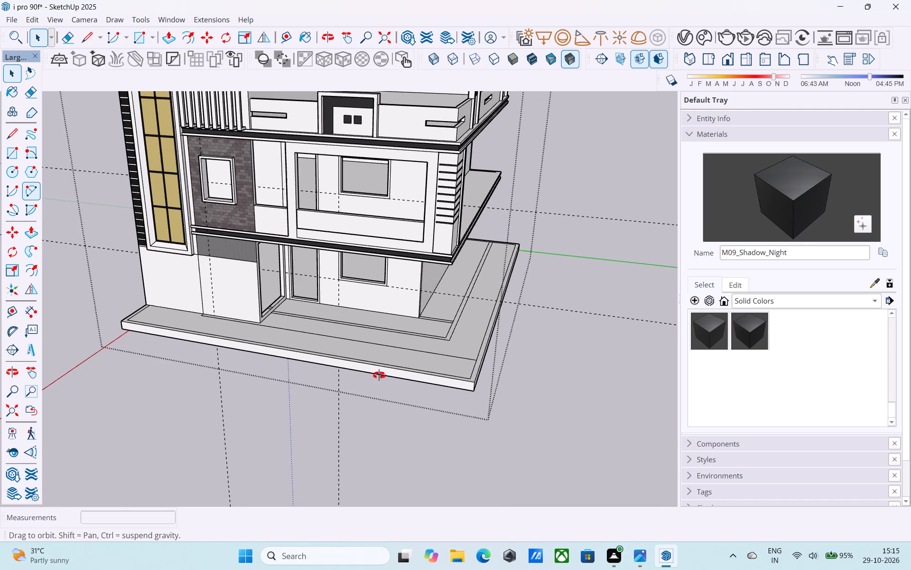
middle_drag(379, 375, 330, 468)
scroll(353, 380, up, 4)
scroll(347, 376, down, 6)
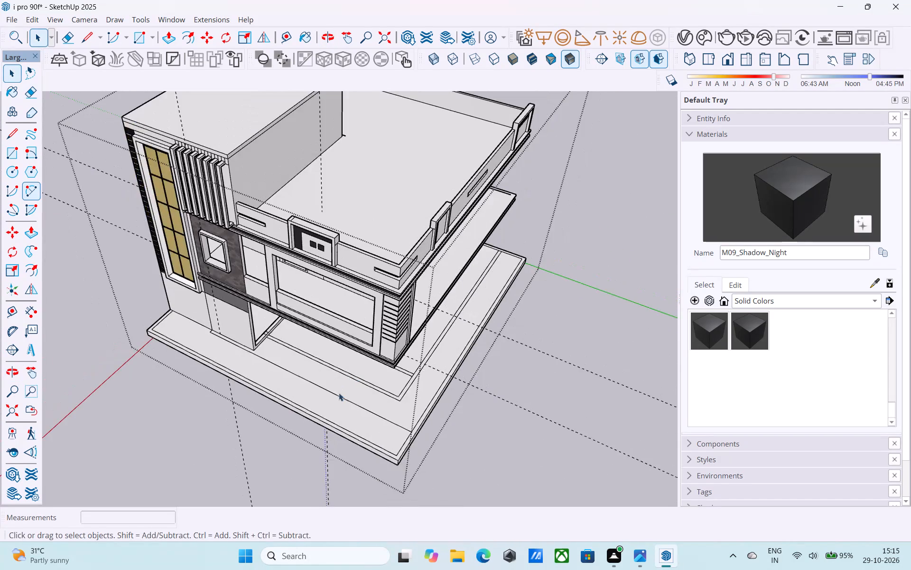
scroll(352, 465, up, 8)
click(390, 434)
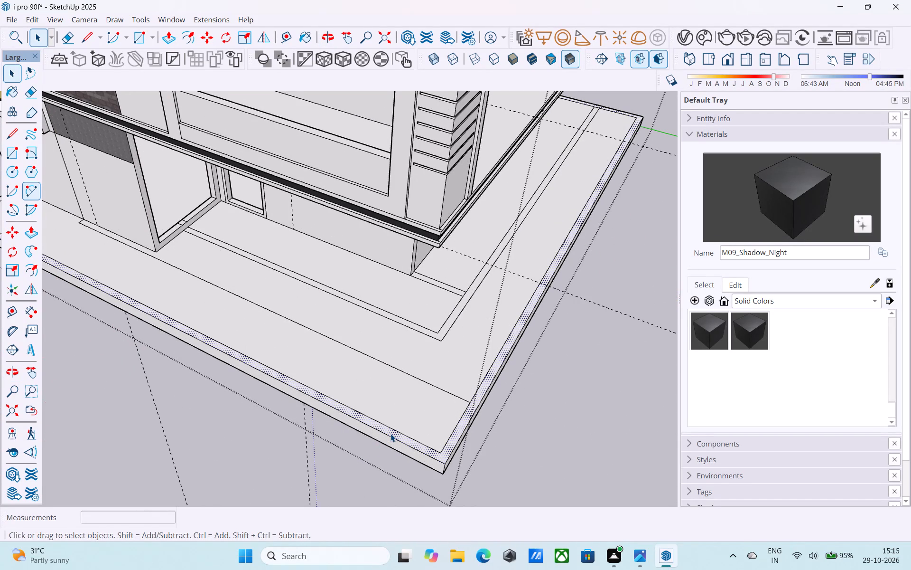
key(p)
click(390, 434)
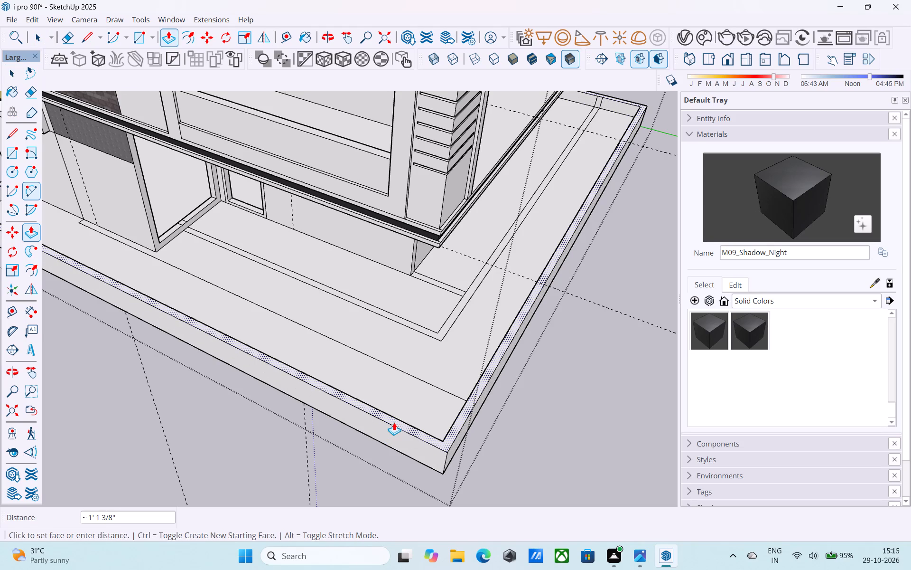
text(6')
key(Return)
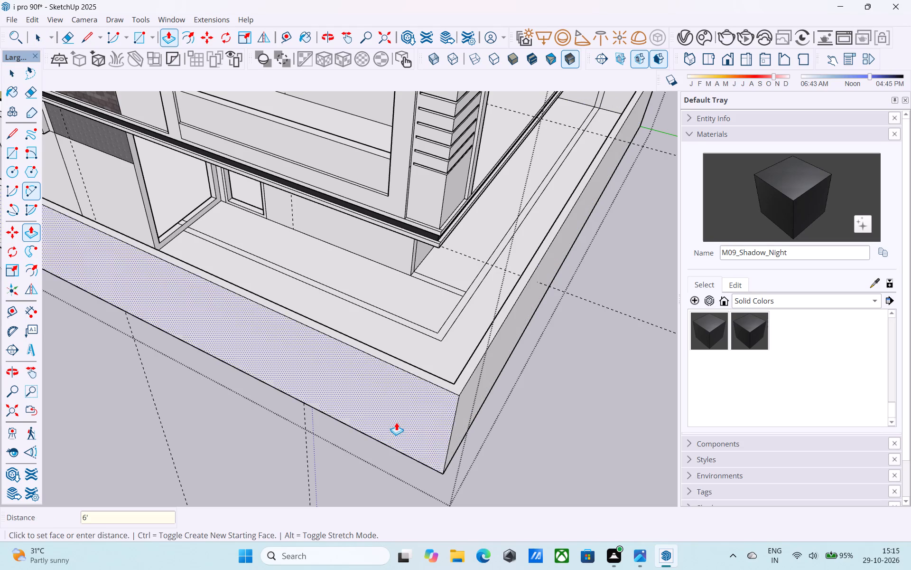
Examine the raised compound wall against the house from the front corner.
scroll(396, 422, down, 11)
middle_drag(412, 431, 466, 223)
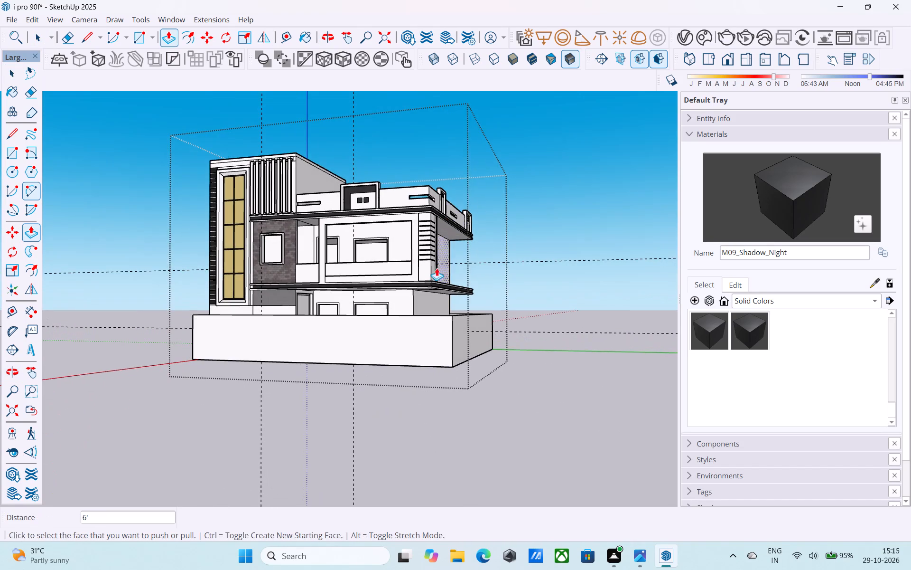
middle_drag(427, 355, 390, 369)
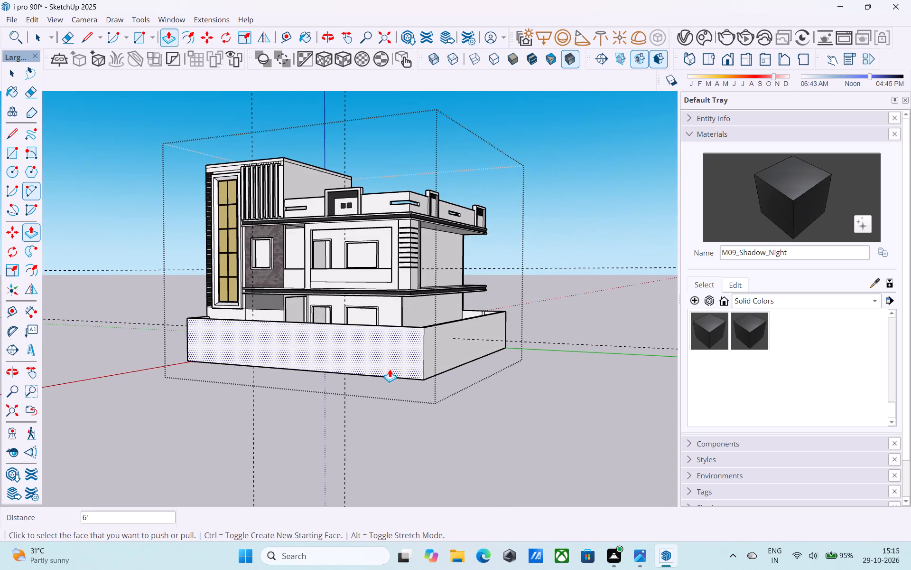
middle_click(390, 369)
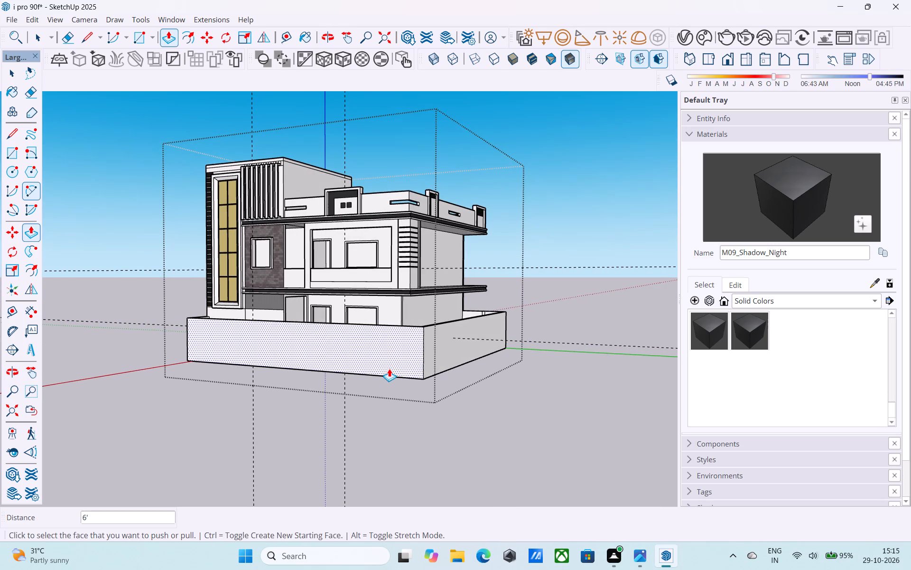
middle_drag(389, 369, 390, 364)
scroll(391, 358, up, 4)
scroll(392, 357, down, 4)
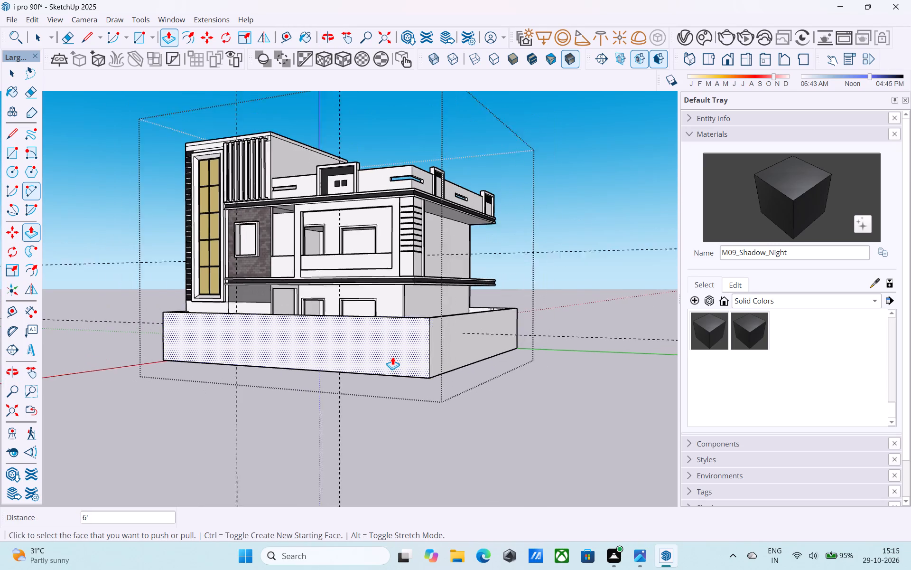
middle_click(392, 357)
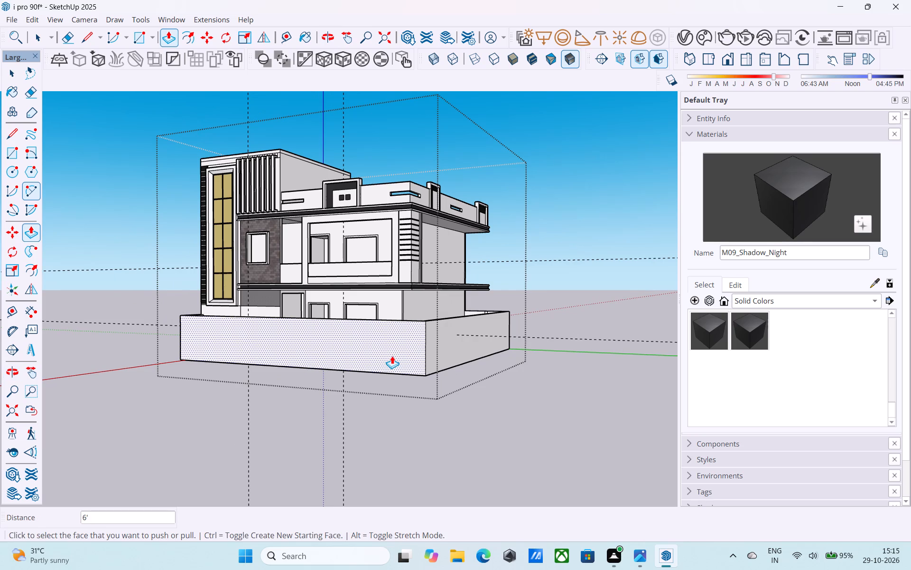
Adjust the camera's field of view to about 40 degrees and check the house and compound wall from the front.
click(26, 452)
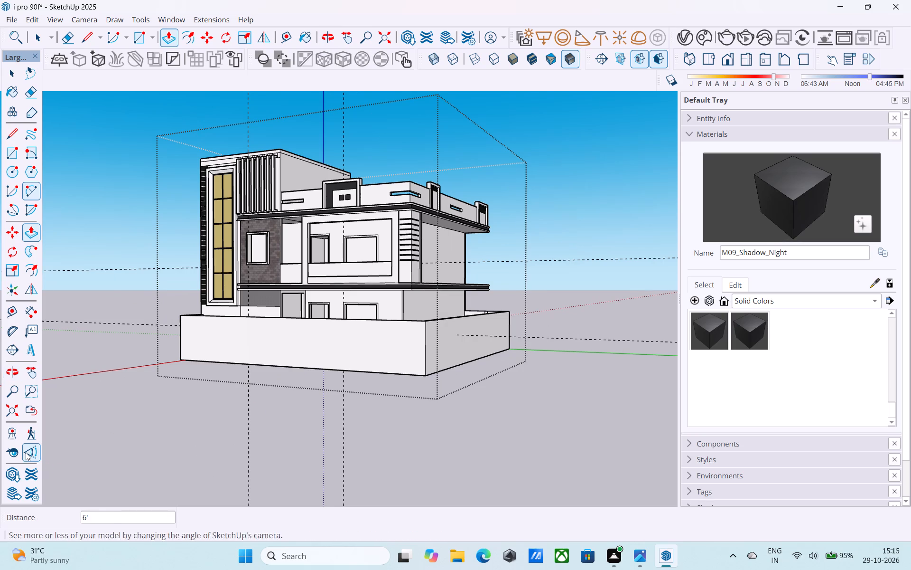
drag(316, 336, 353, 402)
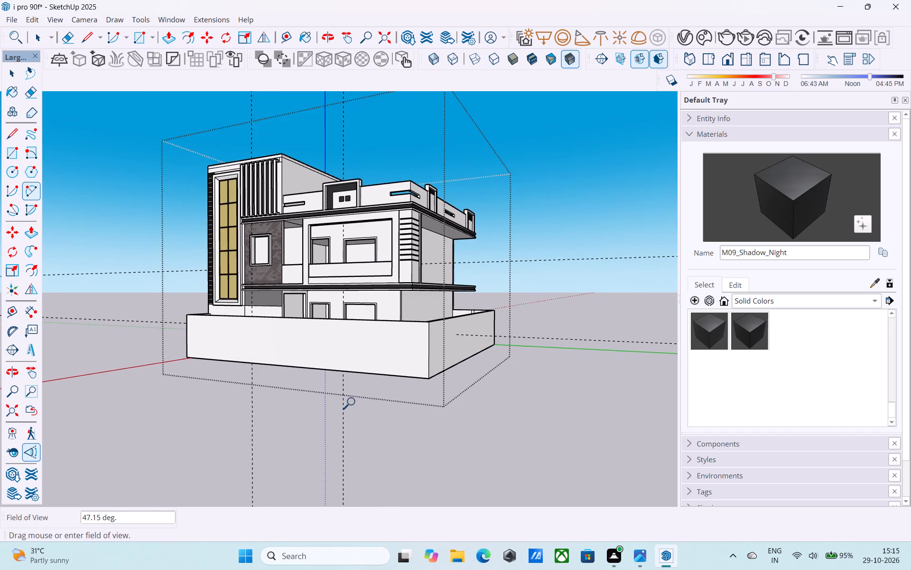
drag(353, 402, 352, 411)
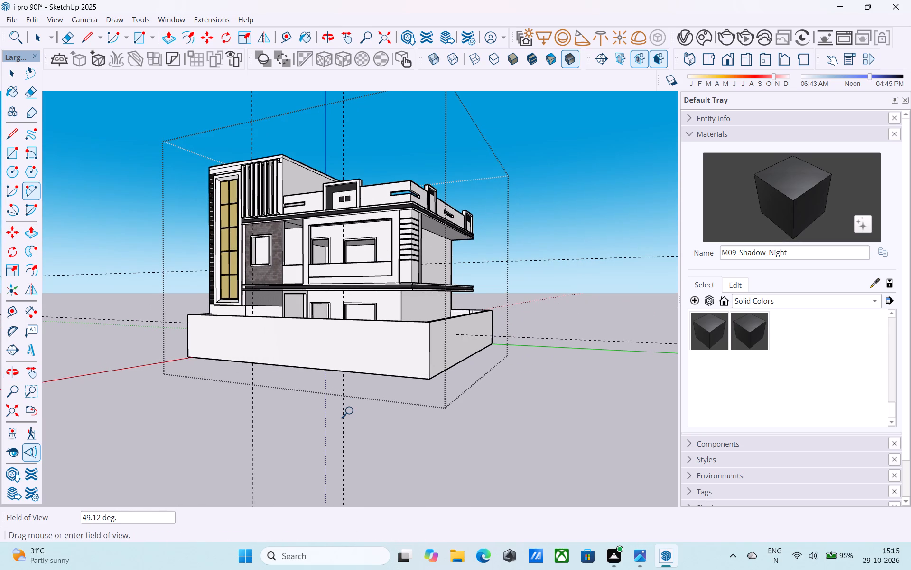
drag(352, 411, 352, 452)
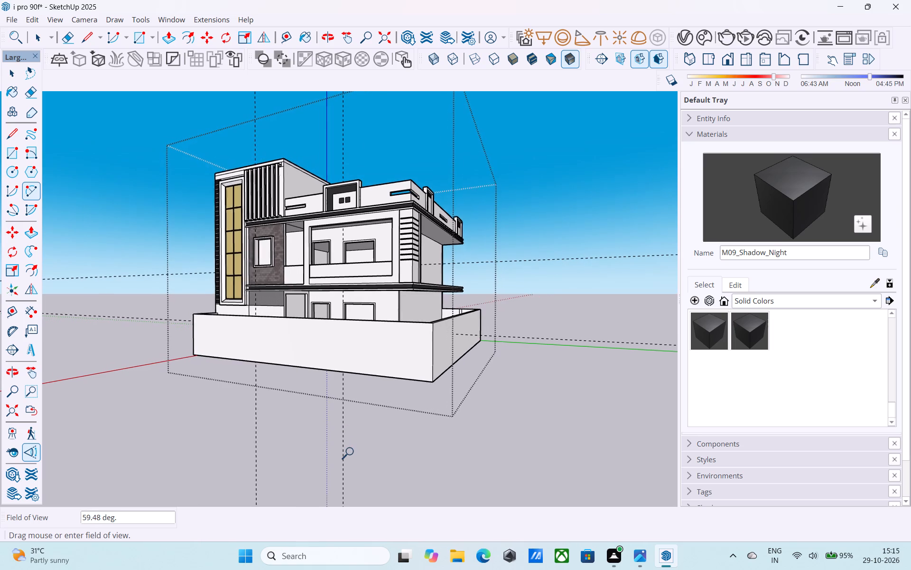
drag(352, 452, 358, 424)
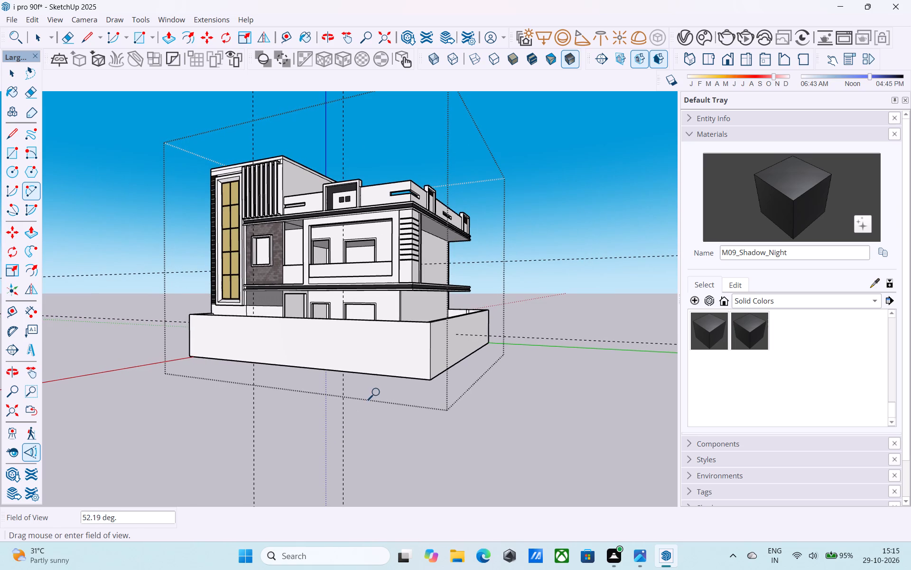
middle_drag(379, 403, 516, 569)
drag(484, 407, 416, 354)
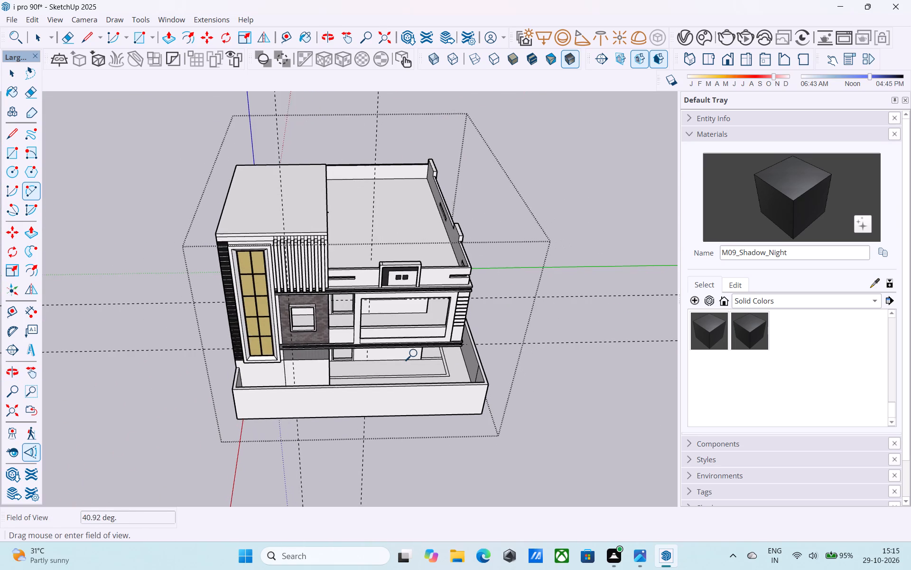
drag(416, 354, 415, 353)
middle_drag(452, 365, 418, 200)
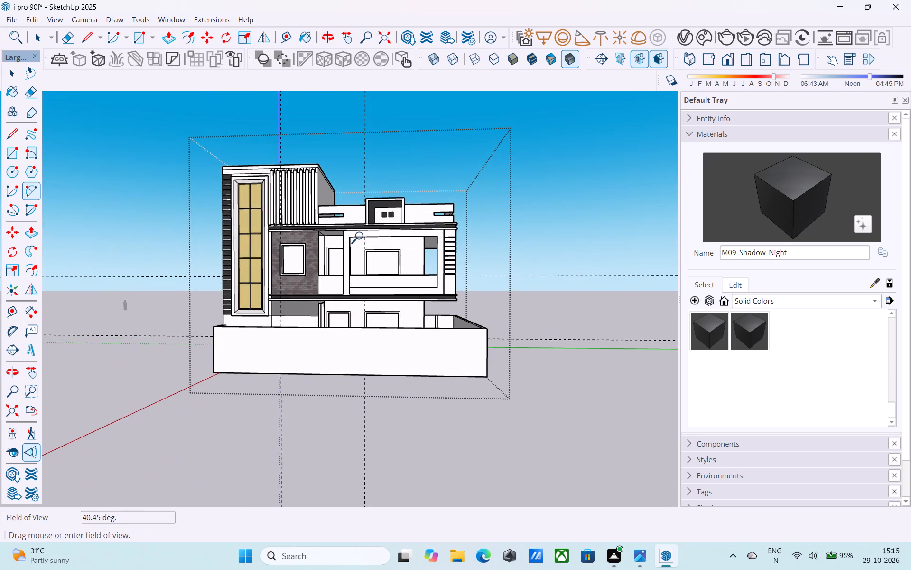
scroll(362, 237, up, 5)
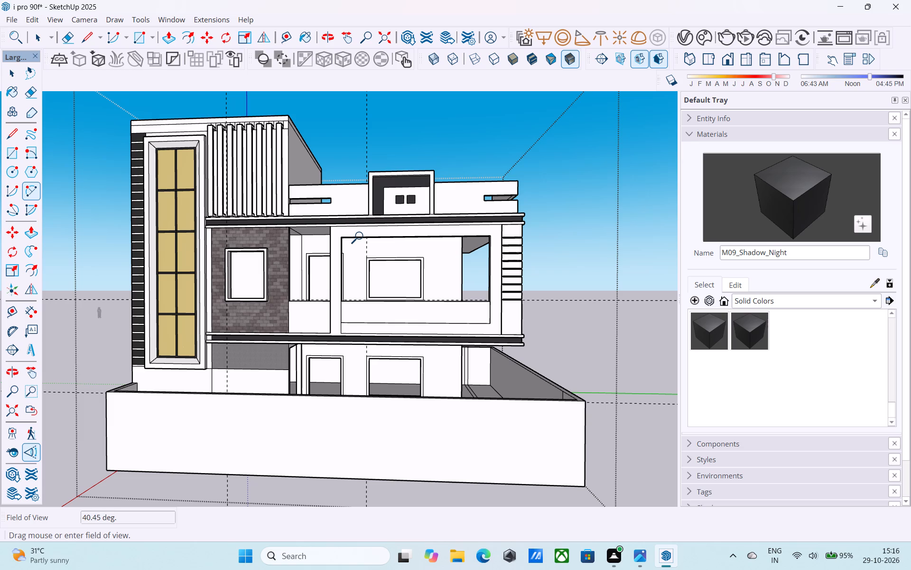
scroll(365, 241, down, 5)
middle_drag(367, 259, 381, 395)
scroll(359, 323, up, 5)
key(space)
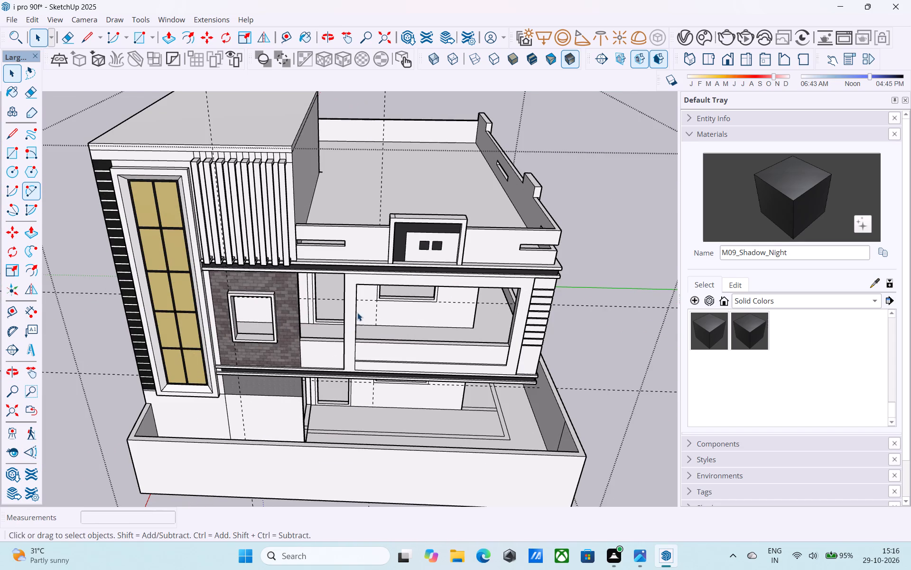
Save the model.
key(ctrl+s)
Examine the front elevation and the tower's vertical fins, brick panel and window up close.
scroll(358, 305, down, 5)
middle_drag(358, 305, 368, 356)
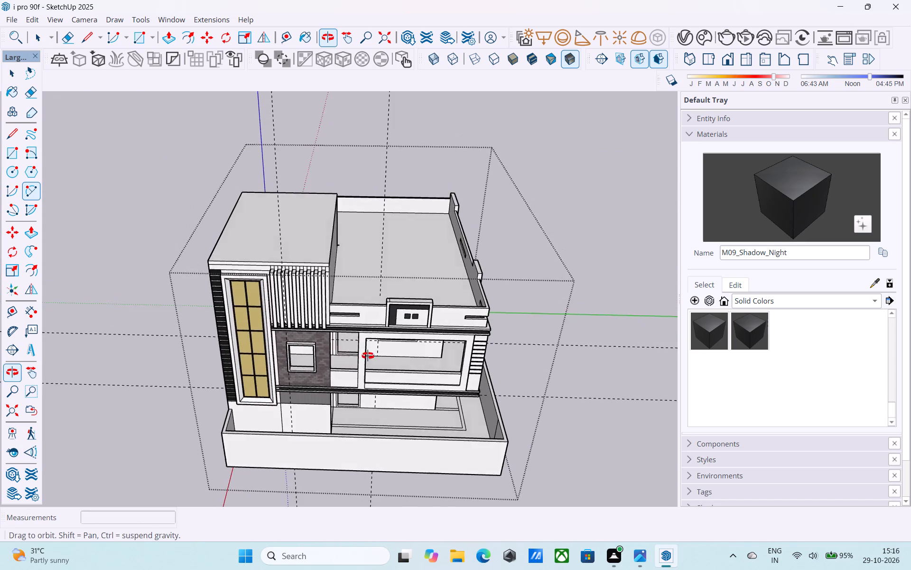
middle_drag(368, 356, 382, 287)
middle_drag(340, 285, 371, 259)
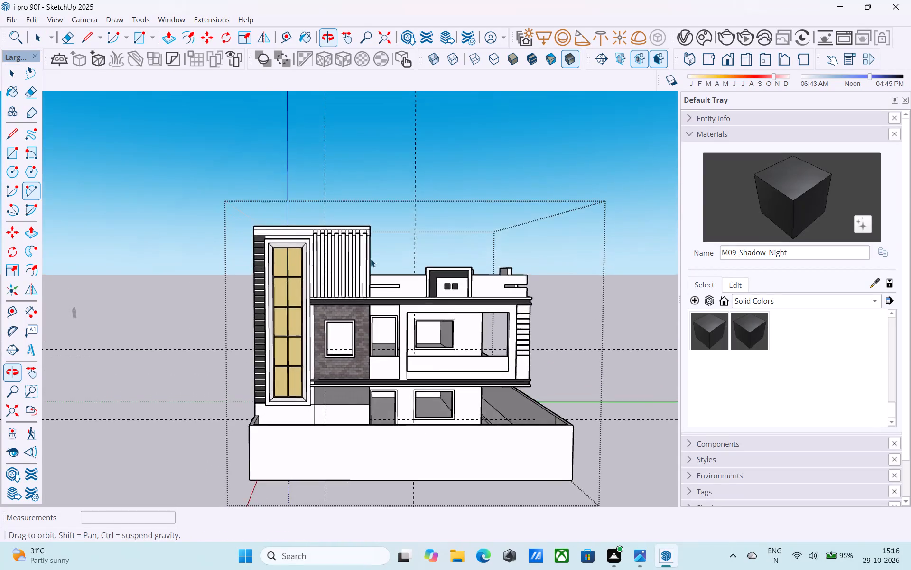
scroll(357, 292, up, 12)
shift+middle_drag(346, 303, 321, 305)
middle_drag(320, 319, 303, 297)
scroll(304, 295, down, 5)
middle_drag(312, 322, 221, 351)
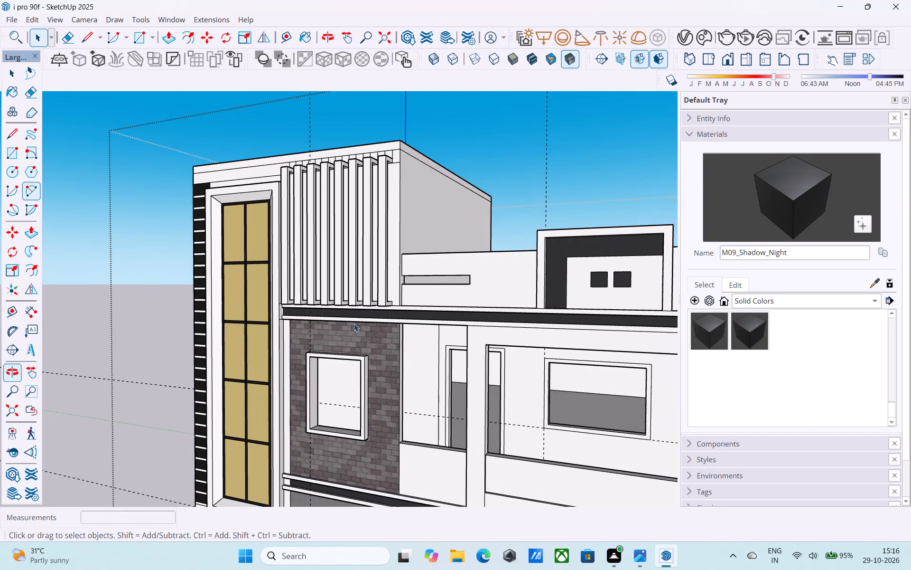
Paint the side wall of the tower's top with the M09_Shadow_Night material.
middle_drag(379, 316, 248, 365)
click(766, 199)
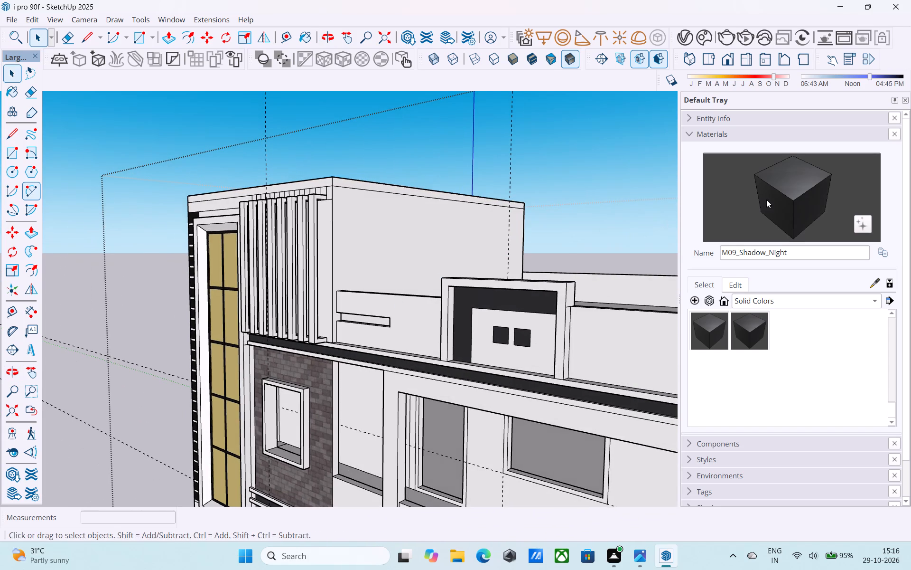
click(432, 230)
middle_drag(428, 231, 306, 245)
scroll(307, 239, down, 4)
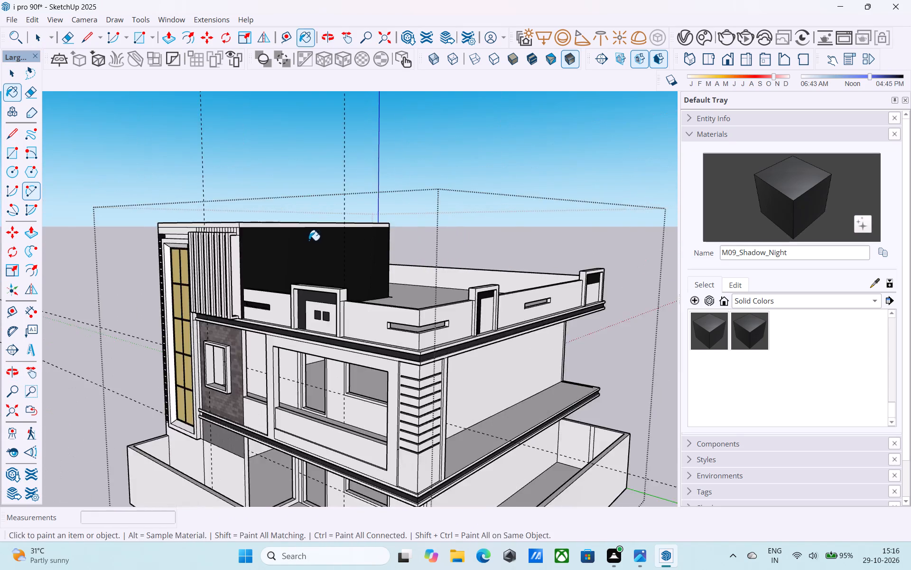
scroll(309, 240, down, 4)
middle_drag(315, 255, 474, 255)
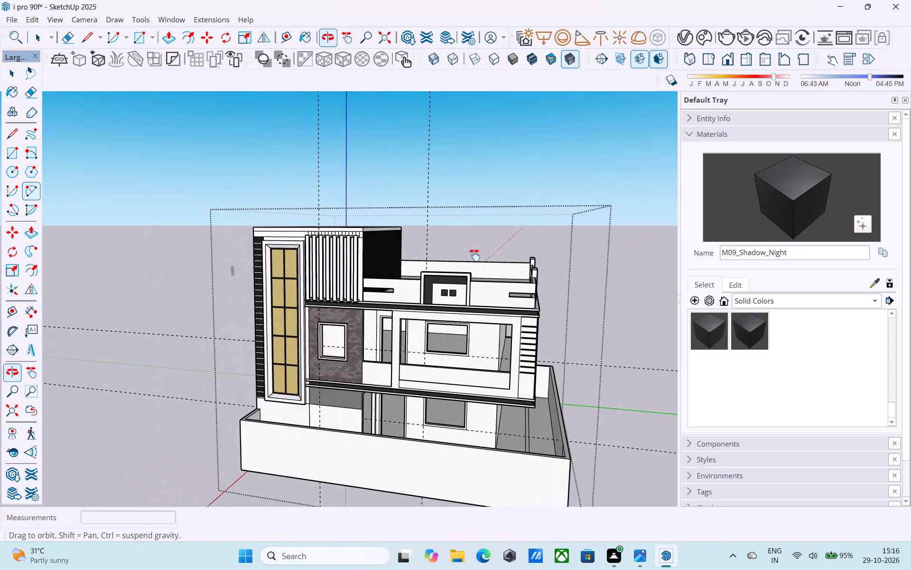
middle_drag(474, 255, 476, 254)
Paint the side wall of the tower's top with the Wood_Veneer_15_1K material.
click(753, 304)
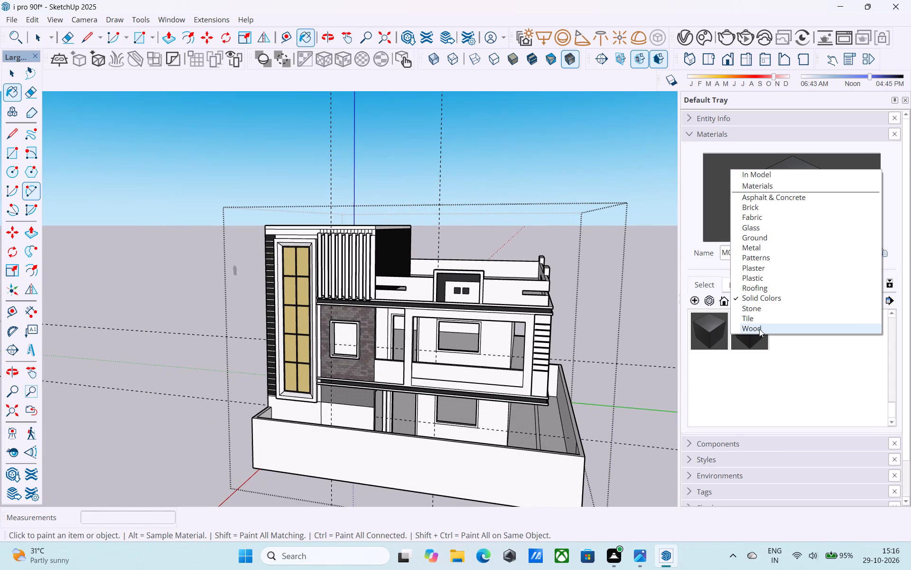
click(759, 330)
click(750, 368)
shift+middle_drag(597, 312, 496, 309)
scroll(424, 287, up, 3)
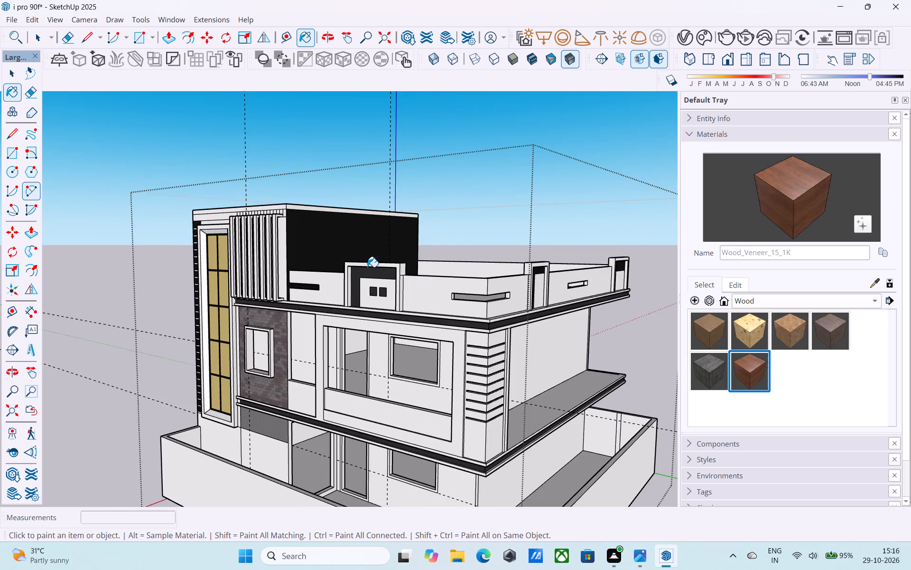
click(346, 249)
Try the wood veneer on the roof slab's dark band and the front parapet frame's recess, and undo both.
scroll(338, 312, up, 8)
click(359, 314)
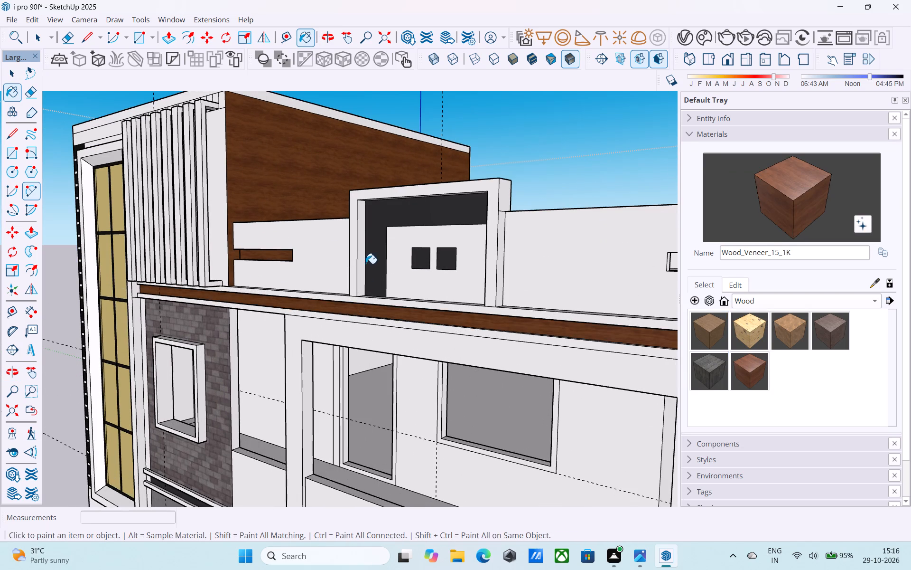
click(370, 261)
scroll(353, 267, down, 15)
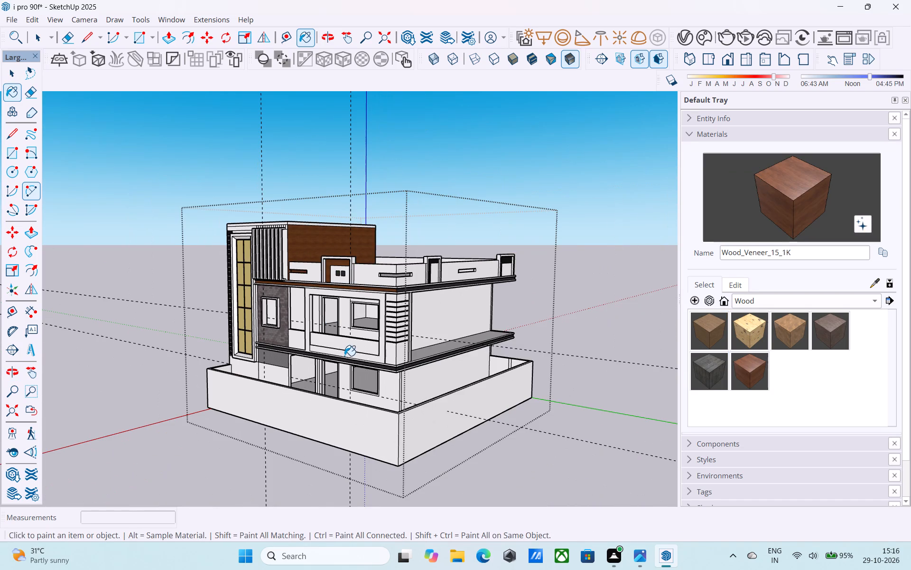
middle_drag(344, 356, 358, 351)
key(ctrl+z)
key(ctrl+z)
Examine the tower top, vertical fins and wood-veneered side wall from the front and from the corner.
middle_drag(360, 345, 616, 348)
scroll(306, 234, up, 1)
middle_drag(306, 234, 299, 236)
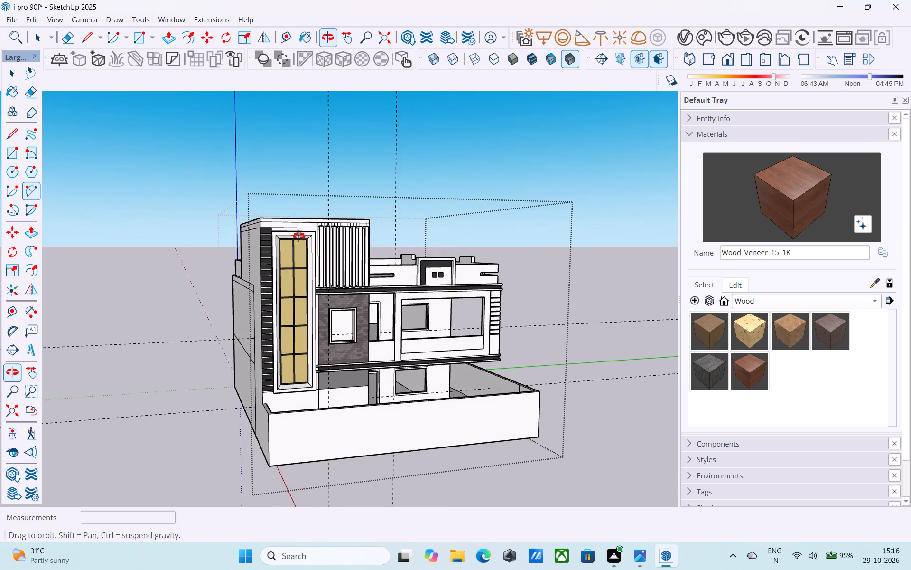
middle_drag(299, 236, 252, 270)
scroll(265, 247, up, 12)
scroll(288, 247, down, 1)
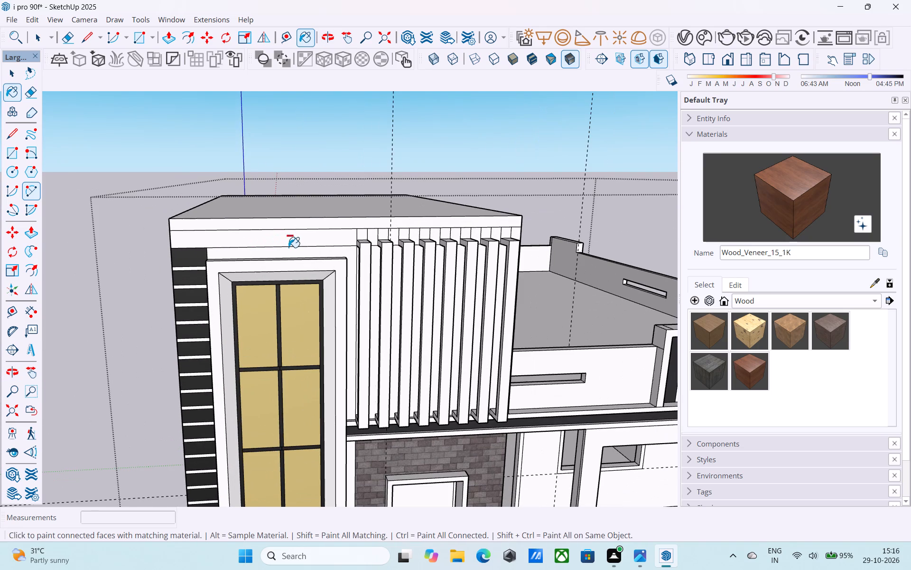
key(space)
scroll(285, 242, down, 8)
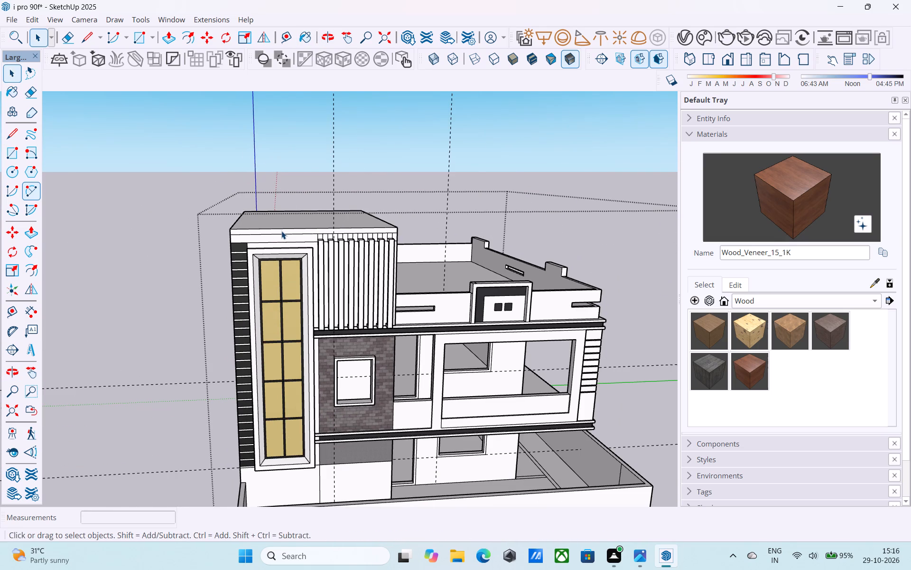
scroll(281, 231, down, 6)
middle_drag(292, 255, 169, 223)
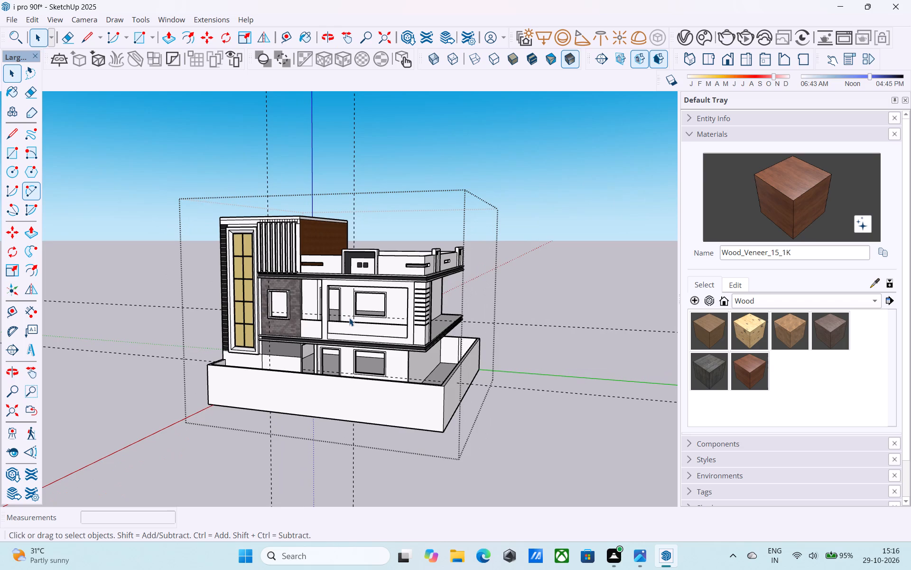
Erase the dividing edges across the underside of the first-floor slab near the front corner.
scroll(437, 324, up, 6)
scroll(411, 353, down, 1)
middle_drag(411, 353, 394, 301)
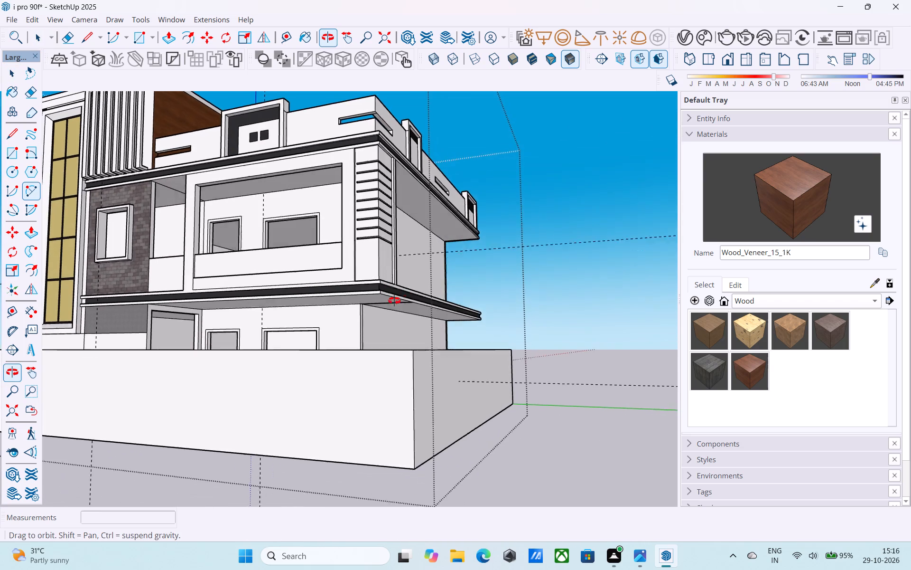
middle_drag(394, 301, 394, 300)
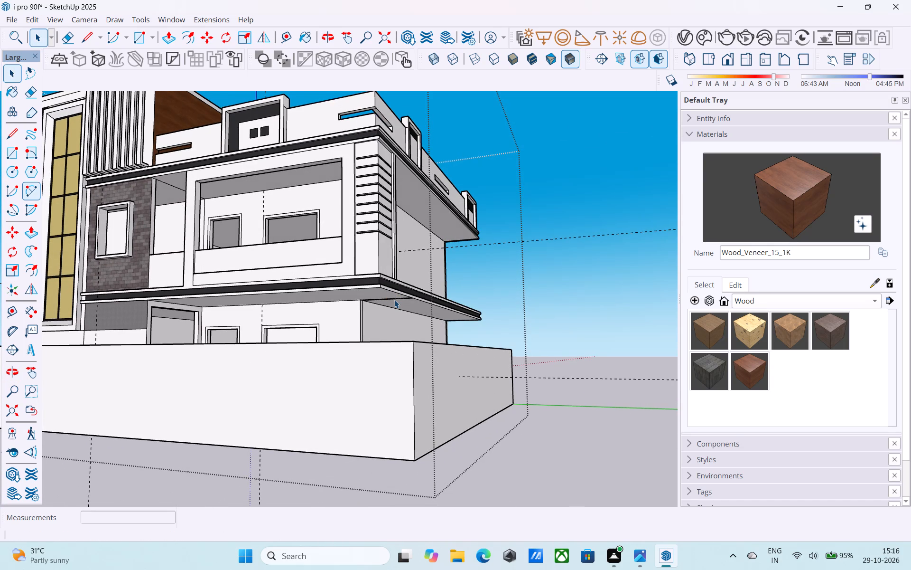
middle_drag(394, 300, 396, 312)
scroll(306, 315, up, 6)
middle_drag(306, 315, 315, 296)
scroll(419, 292, up, 3)
key(e)
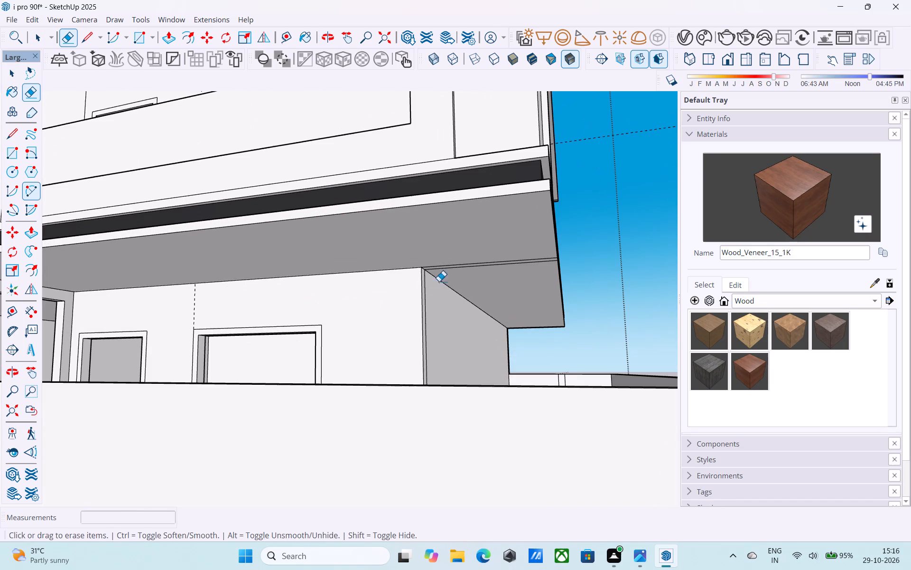
drag(474, 256, 480, 265)
Offset the outline of the first-floor slab's underside by 6".
key(space)
click(480, 264)
key(f)
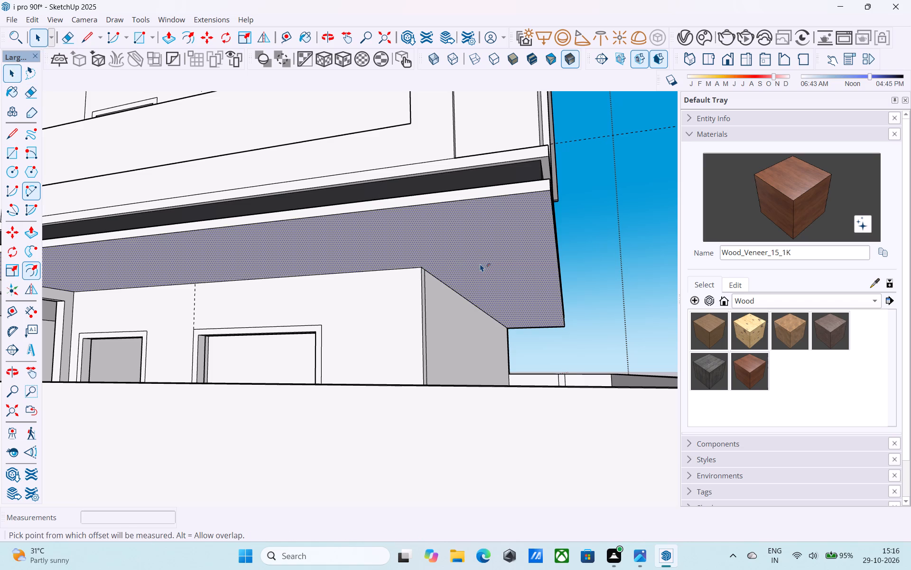
click(480, 264)
text(6")
key(Return)
key(space)
Draw a 6" line from the offset corner near the brick panel to the underside's inner edge.
text(l)
scroll(480, 260, down, 5)
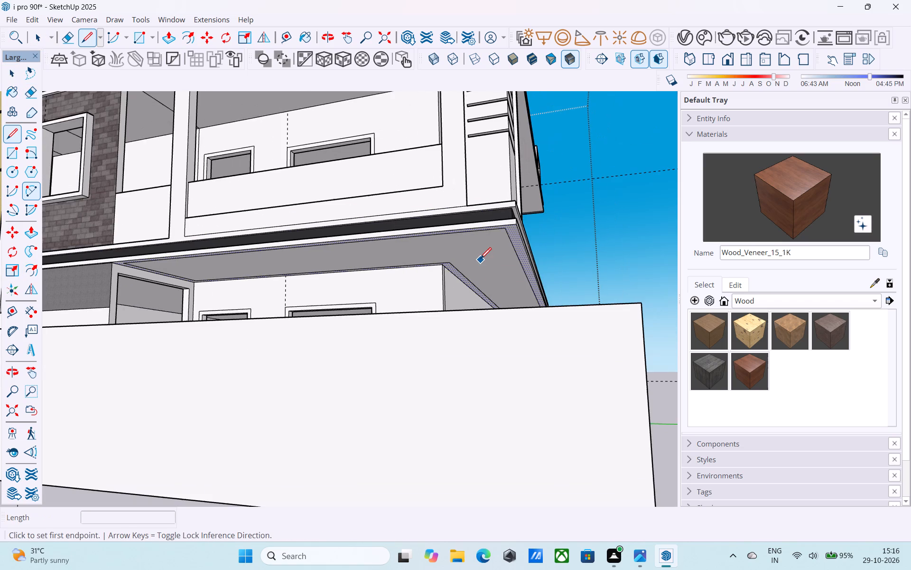
scroll(117, 259, up, 13)
middle_drag(116, 262, 123, 219)
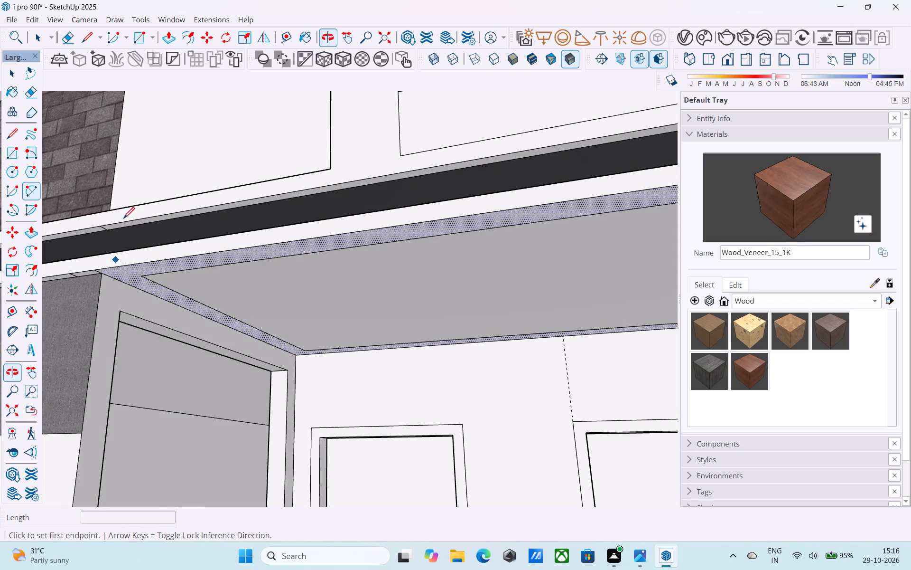
scroll(138, 265, up, 4)
click(143, 278)
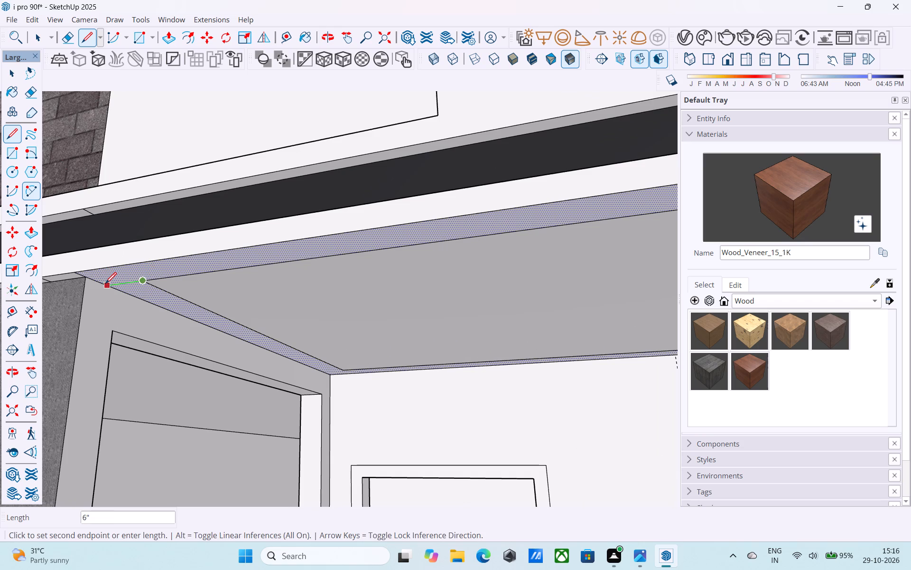
click(105, 285)
At the rear end of the slab's side, extend the outer offset line to the underside's outermost edge.
scroll(107, 290, down, 7)
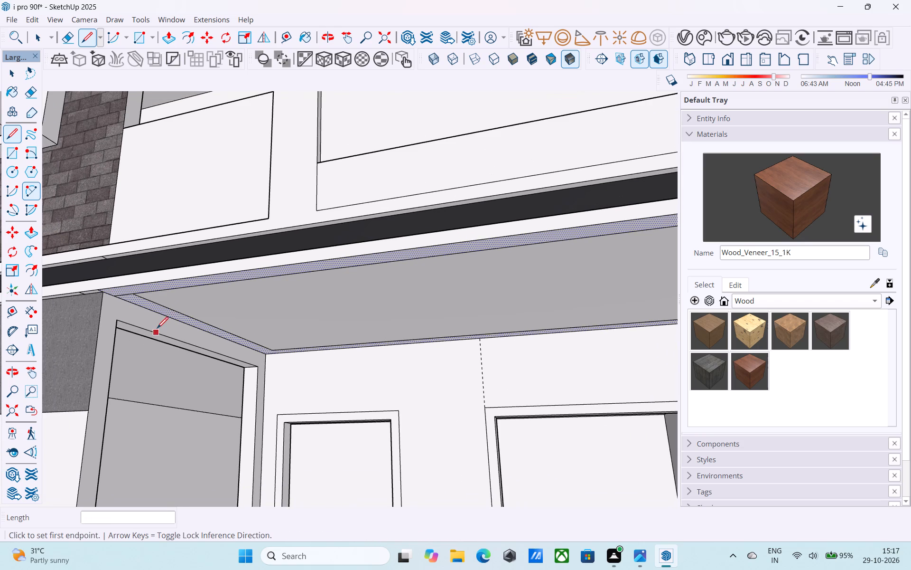
scroll(157, 326, down, 14)
middle_drag(163, 329, 40, 329)
scroll(348, 342, up, 5)
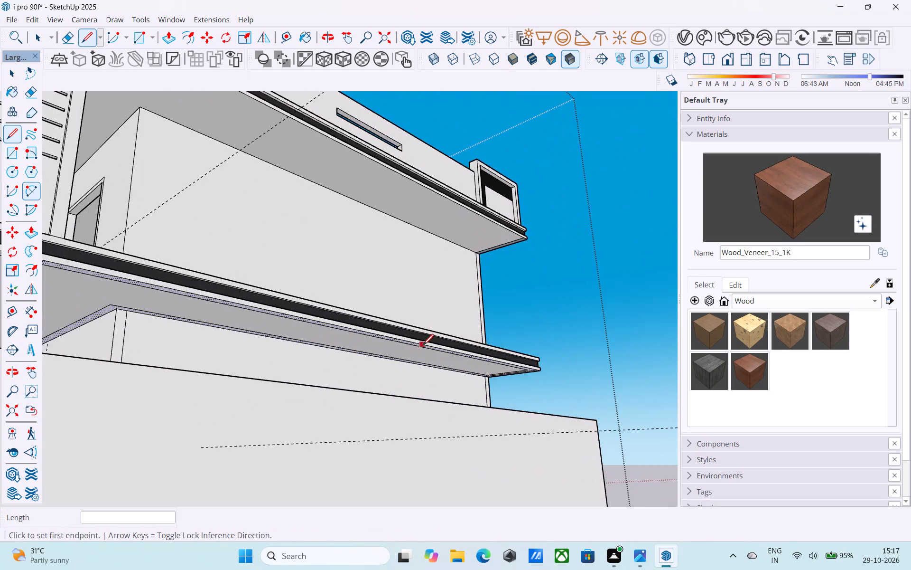
middle_drag(431, 376, 434, 353)
scroll(456, 355, up, 20)
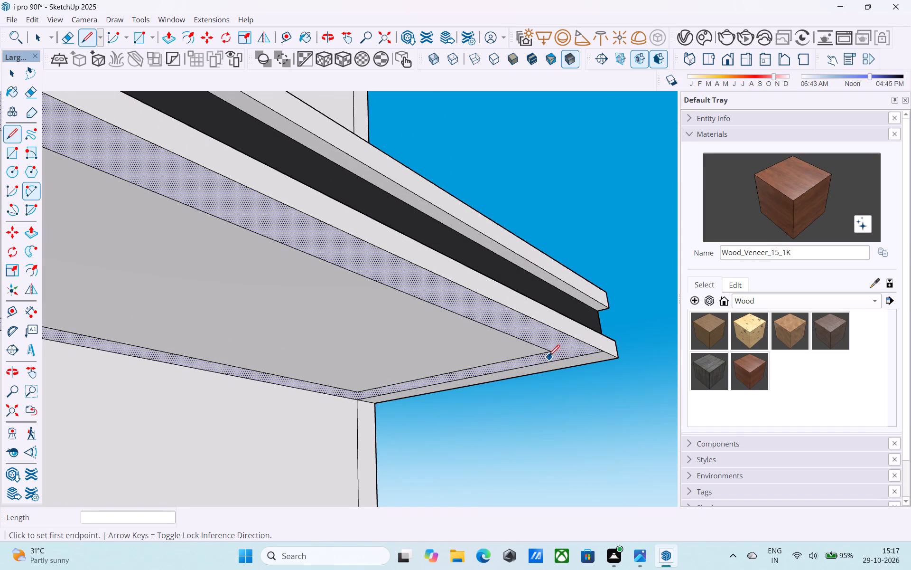
click(545, 352)
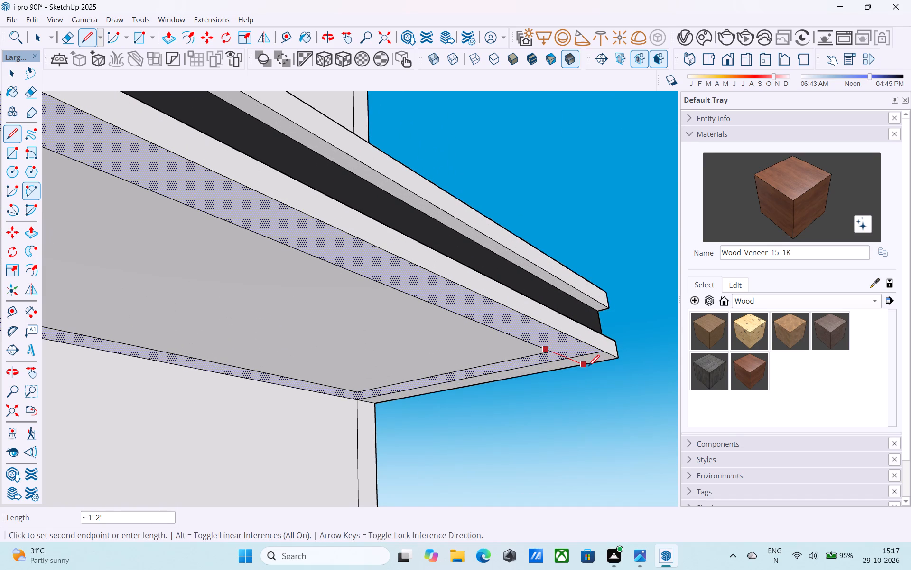
scroll(576, 359, up, 9)
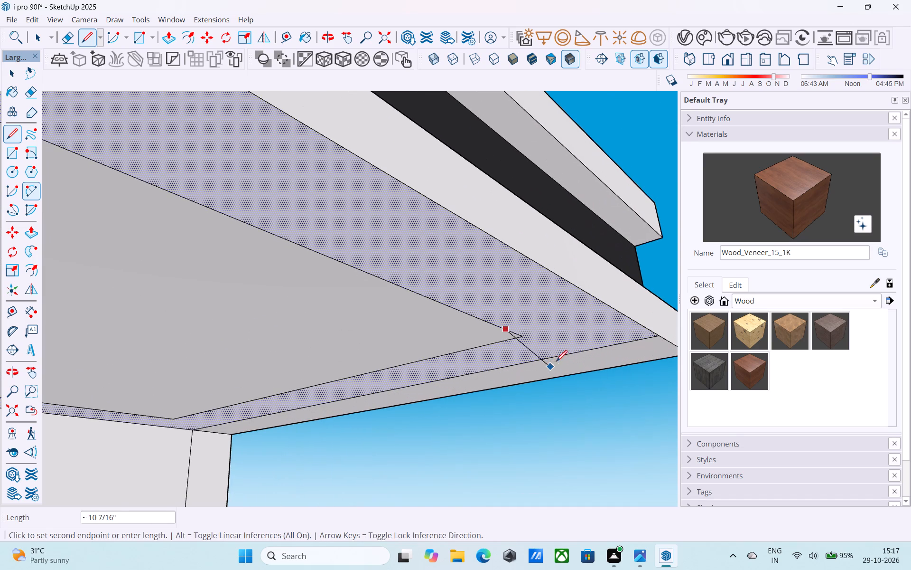
click(568, 355)
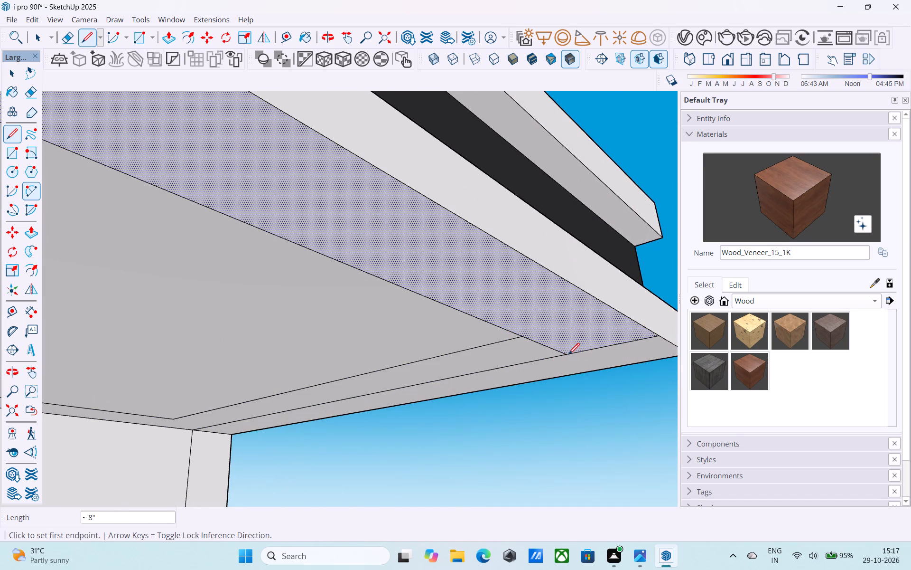
click(569, 355)
click(598, 375)
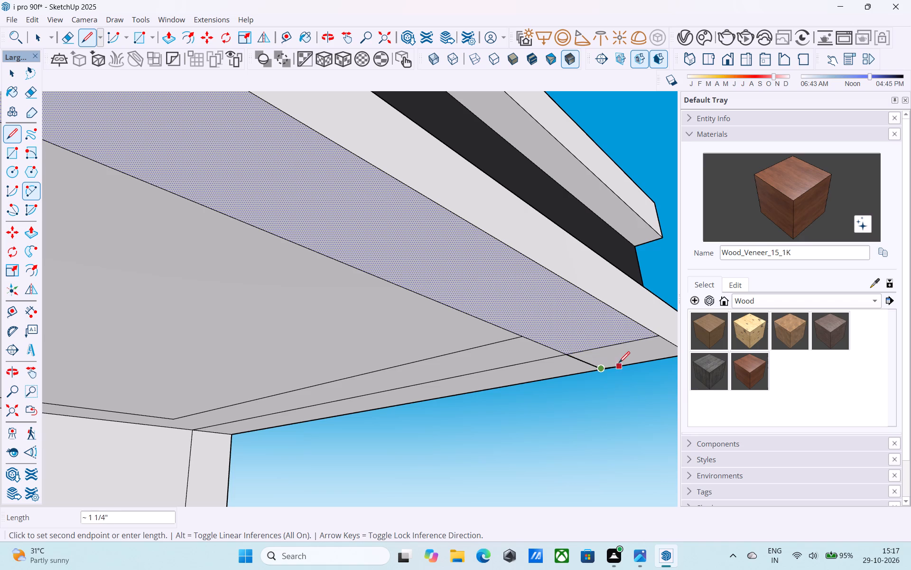
Erase the edge between the outer border strip and the thin slab-end strip, and select the border face.
key(e)
drag(621, 352, 616, 343)
key(space)
click(616, 343)
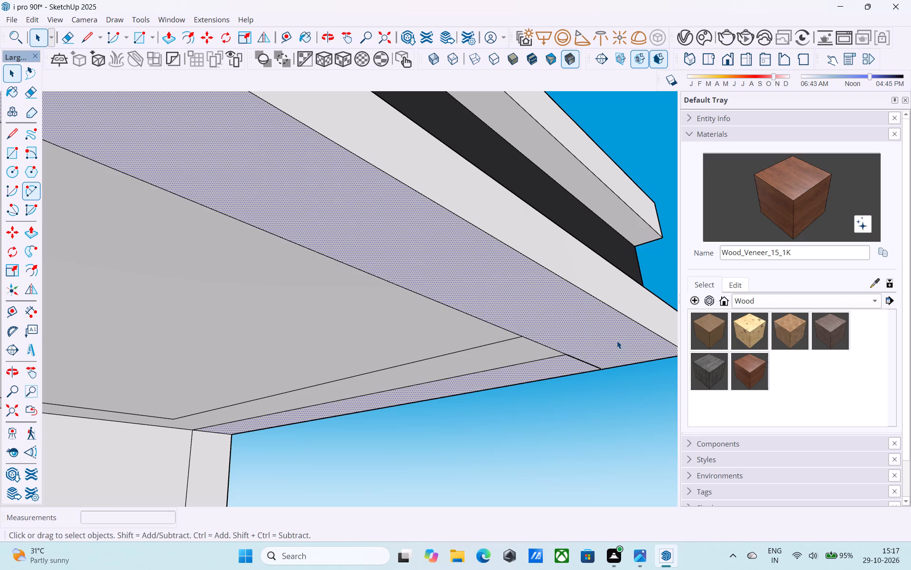
Draw a short line of about 1/4" closing the border strip's corner at the rear end of the slab.
key(l)
scroll(611, 344, up, 7)
scroll(606, 377, down, 2)
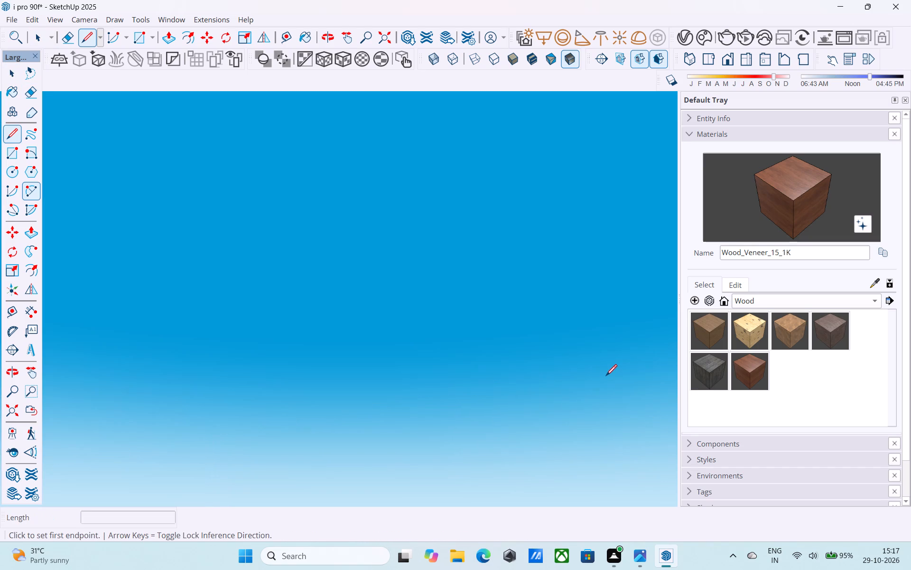
scroll(606, 377, down, 3)
middle_drag(606, 377, 601, 370)
click(601, 367)
scroll(606, 368, up, 2)
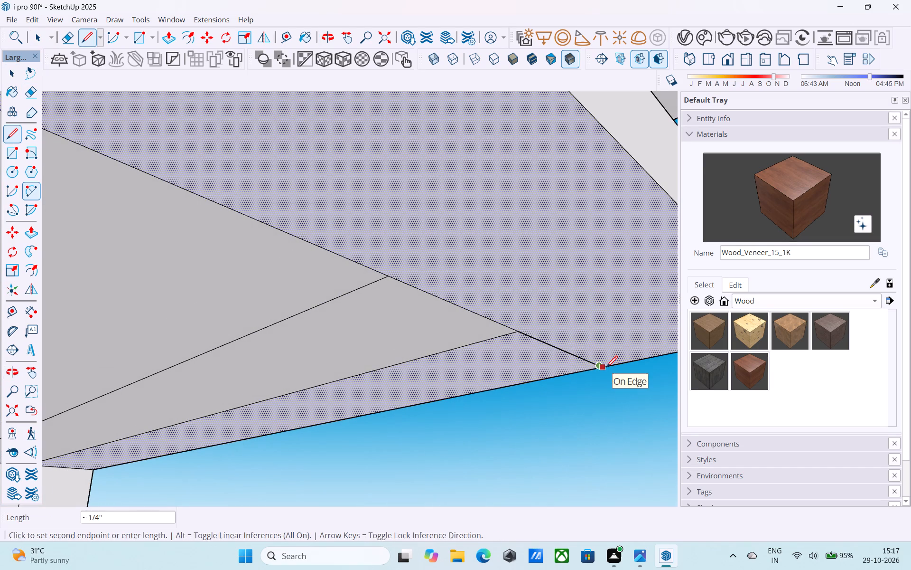
scroll(606, 368, up, 1)
click(595, 366)
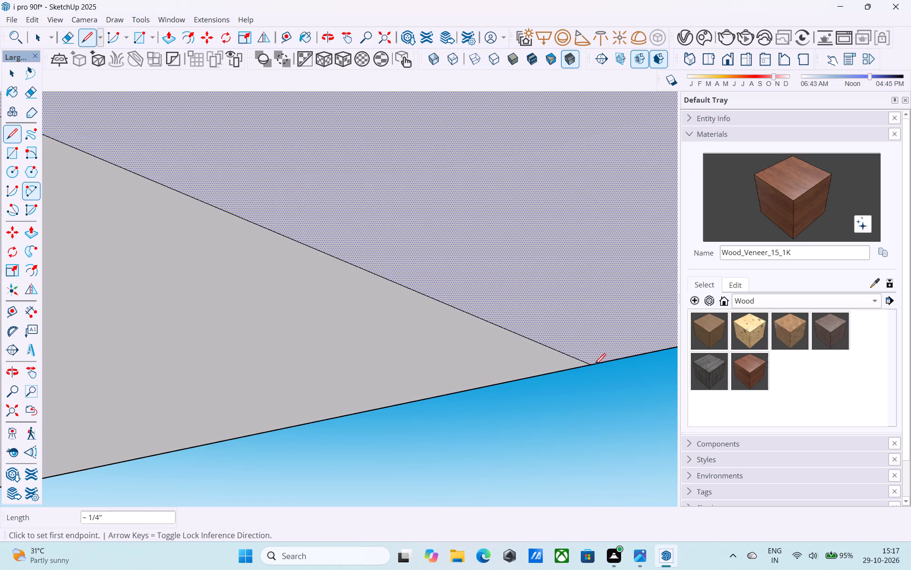
Push/Pull the outer border strip under the first-floor slab by 1'.
key(space)
key(p)
click(587, 334)
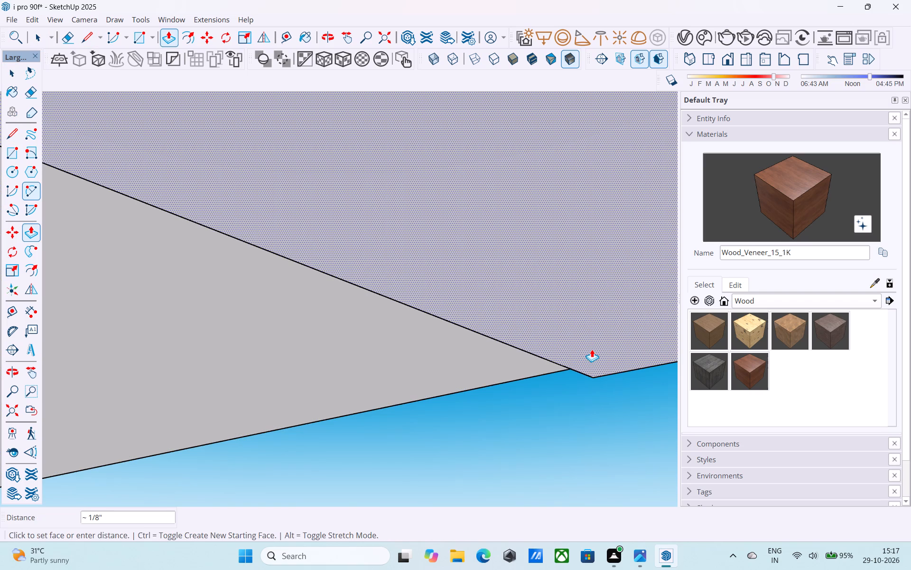
text(1')
key(Return)
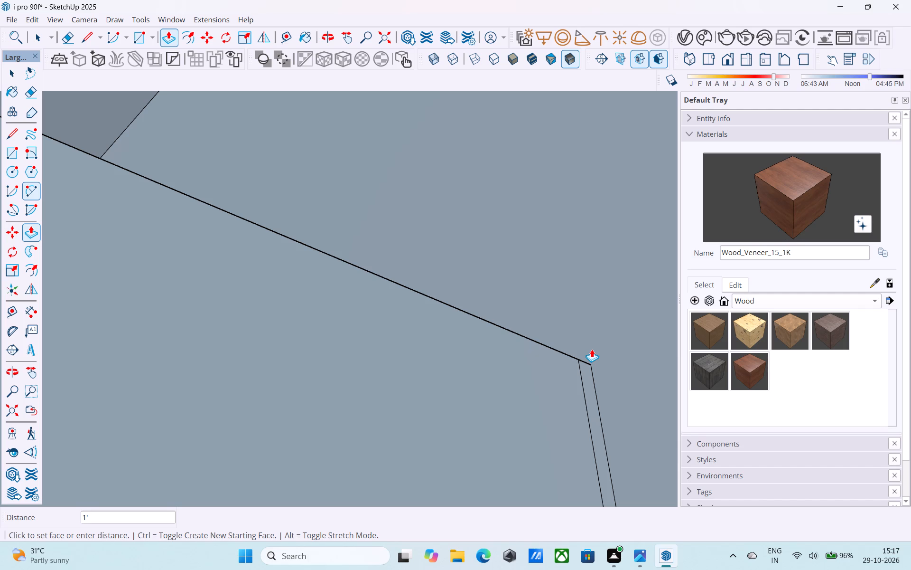
Examine the deepened slab border from the side, the front and the front corner.
key(space)
scroll(592, 349, down, 7)
middle_drag(589, 347, 373, 486)
scroll(373, 486, up, 1)
scroll(400, 449, down, 20)
scroll(400, 449, down, 20)
scroll(400, 449, down, 2)
middle_drag(483, 381, 499, 368)
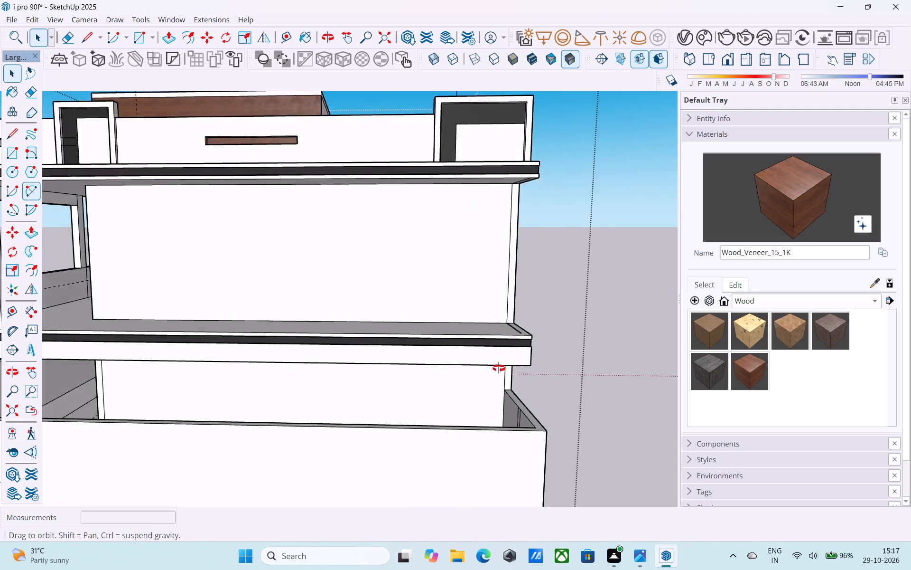
middle_drag(499, 368, 741, 342)
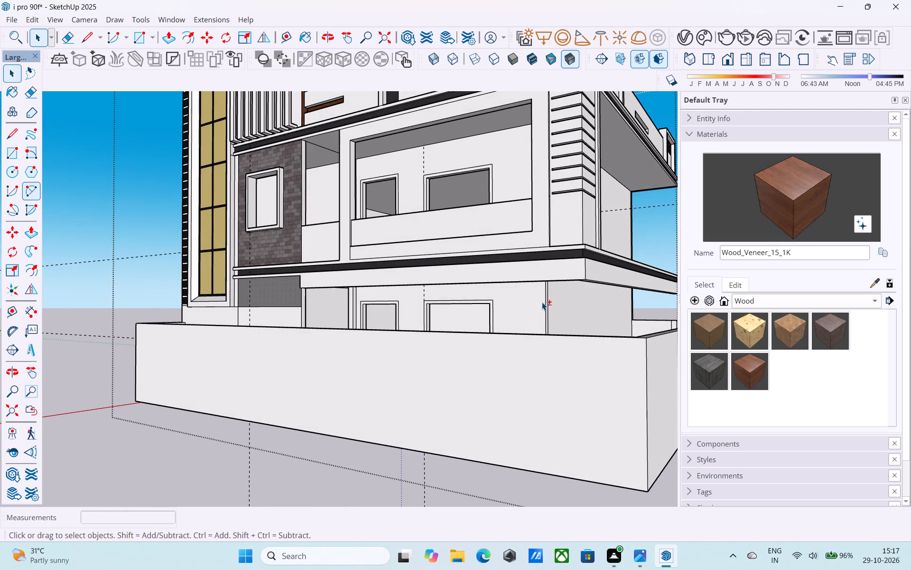
shift+middle_drag(526, 306, 401, 376)
scroll(425, 380, up, 4)
middle_drag(428, 382, 405, 403)
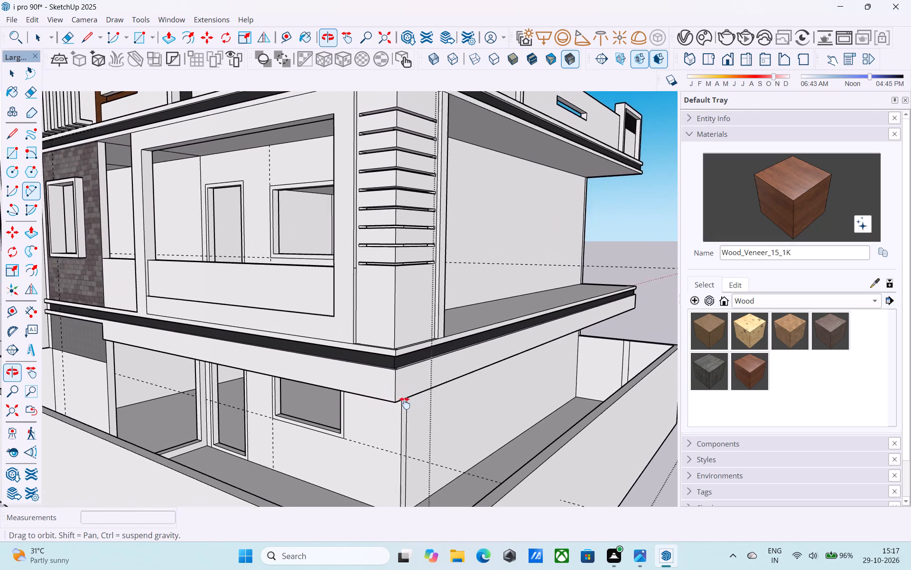
middle_drag(405, 403, 478, 414)
scroll(403, 379, up, 4)
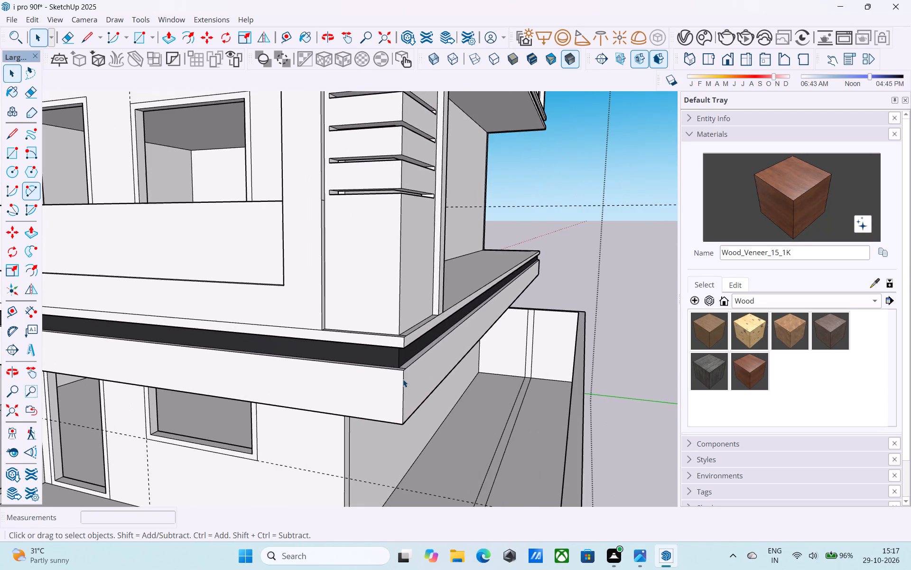
Compare the first-floor slab edge with and without its deepened border by undoing and redoing the border Push/Pull.
scroll(403, 379, up, 1)
middle_drag(403, 379, 428, 336)
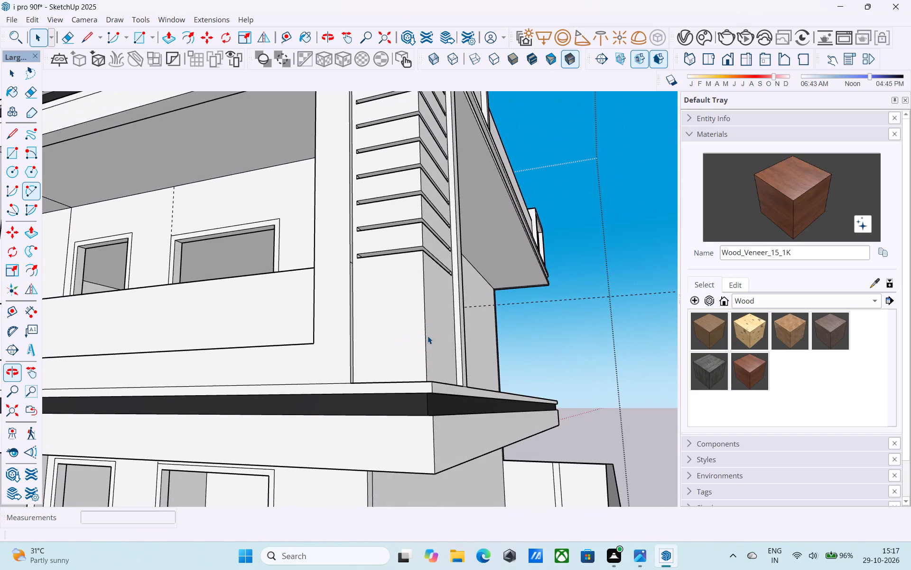
middle_drag(424, 352, 423, 322)
scroll(423, 322, down, 6)
middle_drag(429, 399, 447, 374)
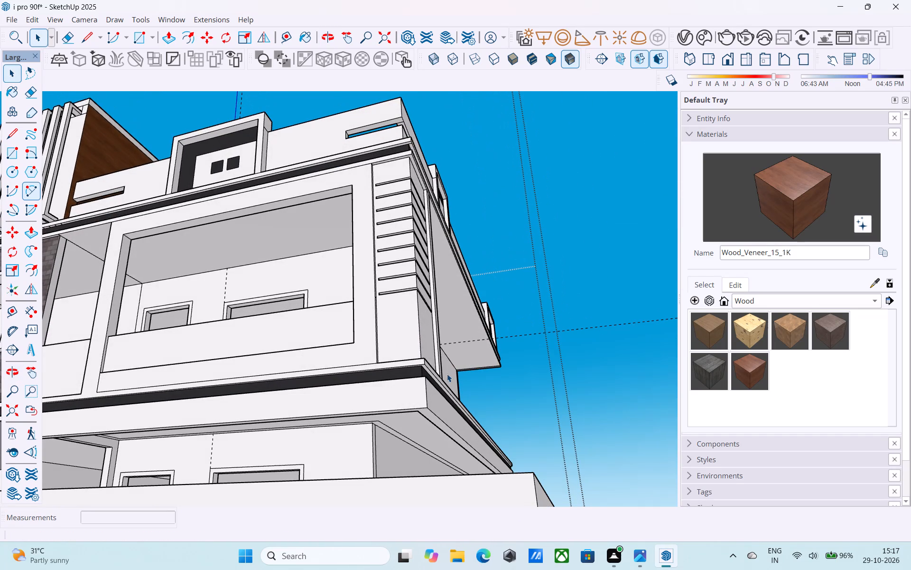
key(ctrl+z)
ctrl+scroll(403, 389, up, 4)
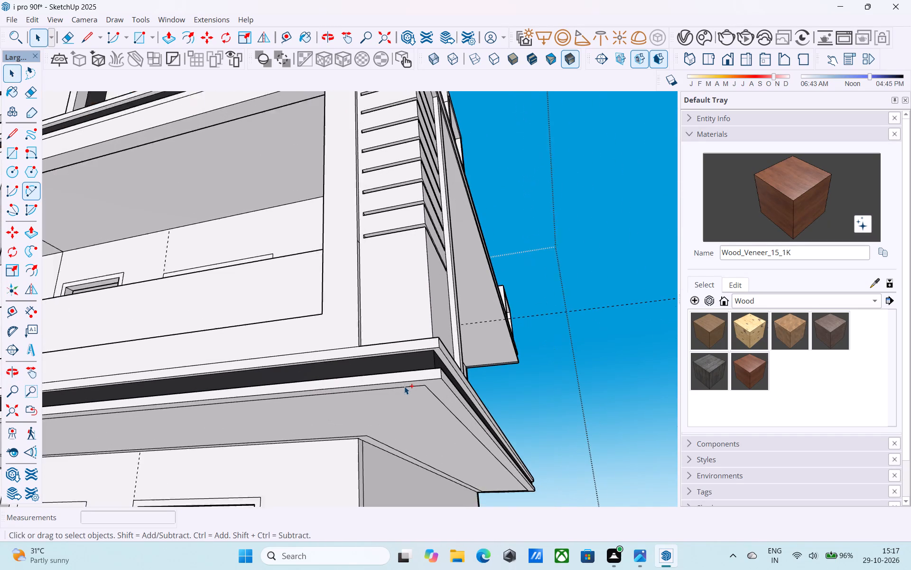
ctrl+scroll(404, 386, up, 2)
key(ctrl+y)
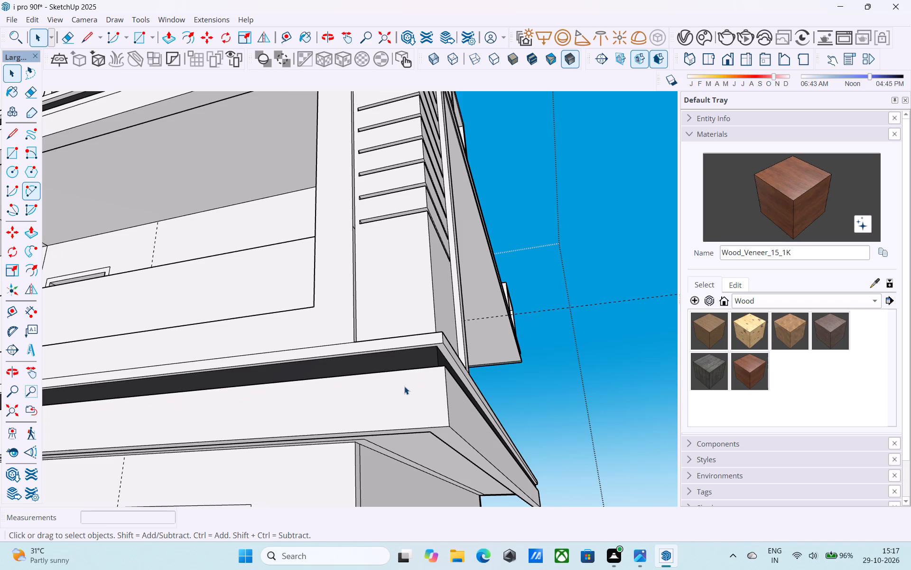
middle_drag(401, 397, 344, 513)
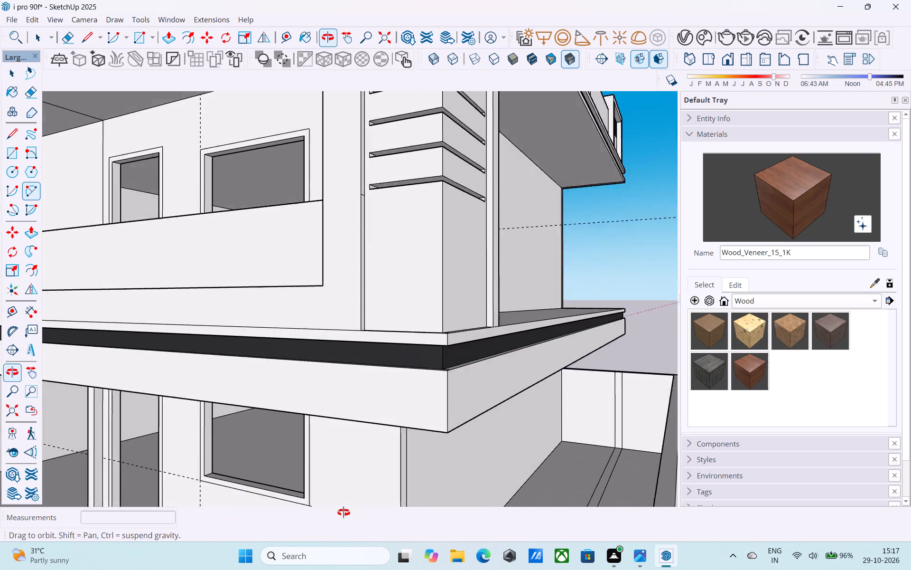
middle_drag(344, 513, 341, 522)
Draw a 1'6" horizontal line from the slab border's front corner along the front face and another along the side face.
key(l)
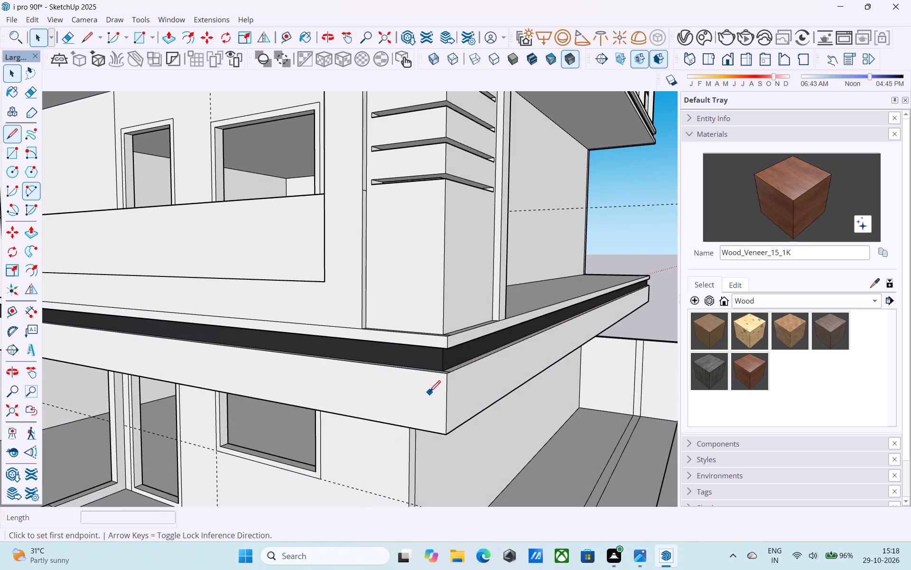
click(446, 392)
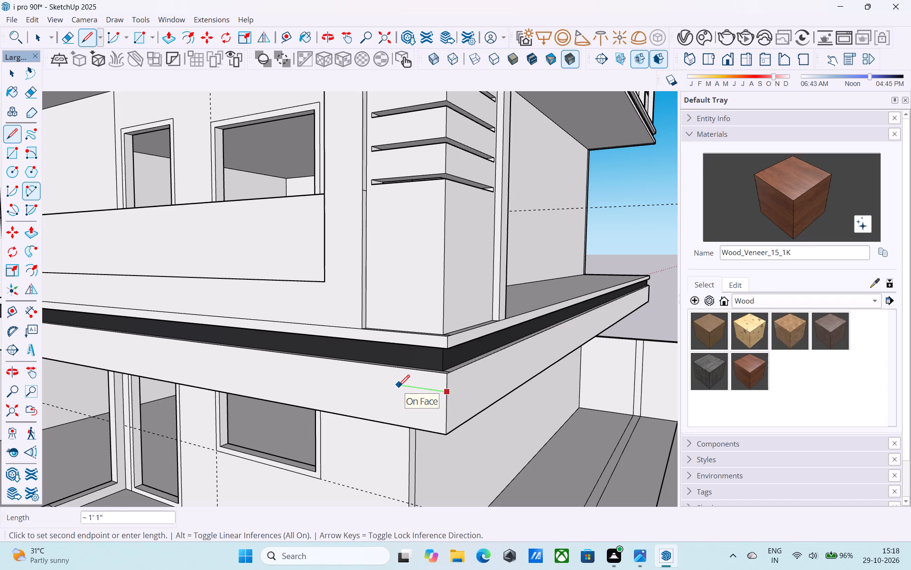
text(2')
key(Return)
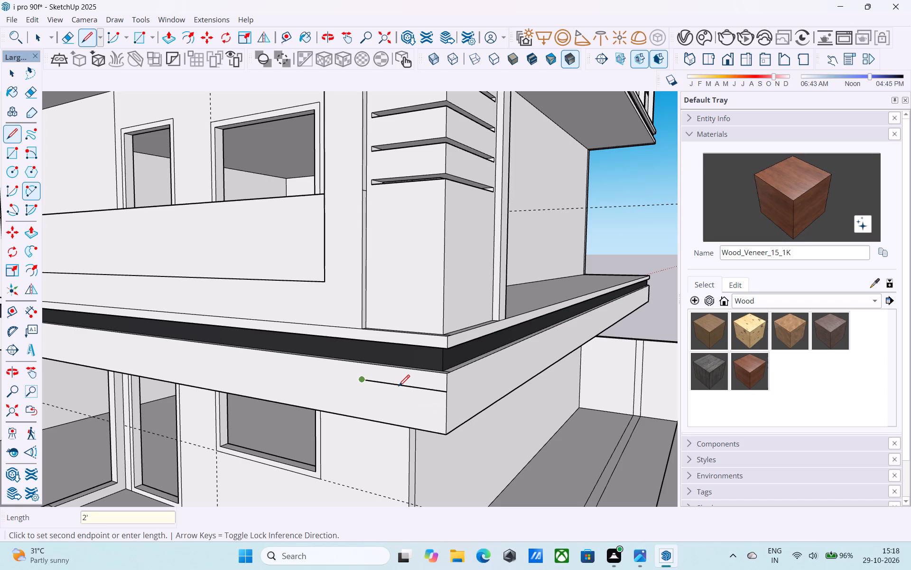
text(1.5')
key(Return)
click(446, 389)
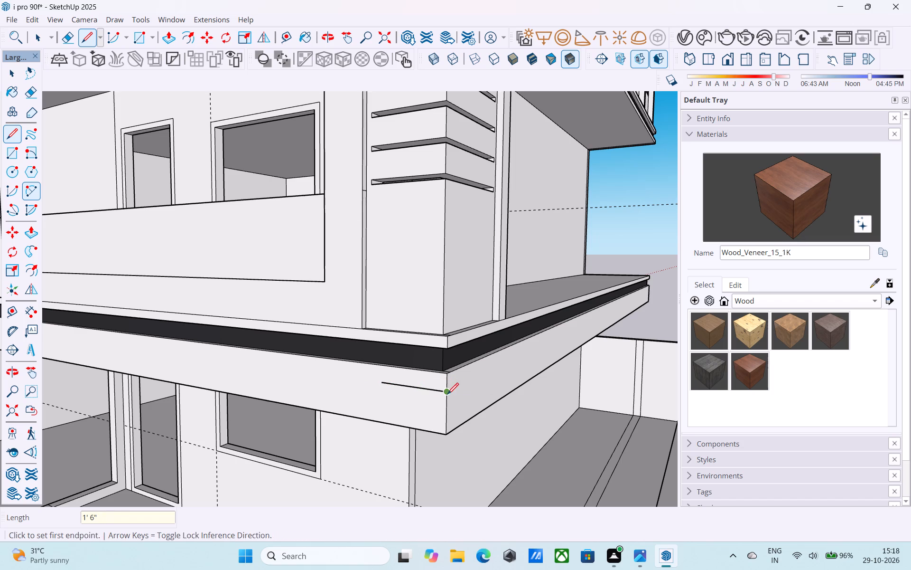
click(447, 395)
click(469, 381)
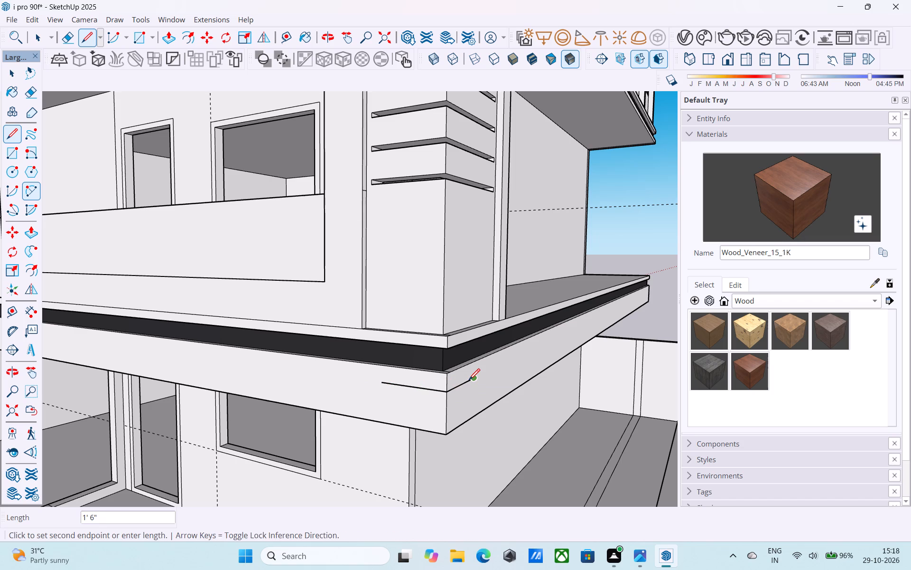
click(448, 394)
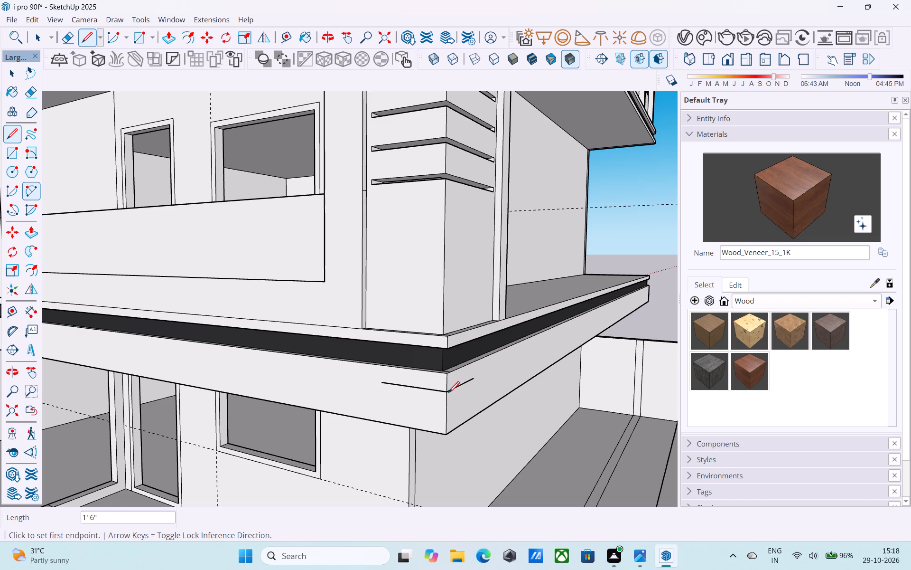
Copy the two corner lines about 4 7/16" down the border and divide the copy distance into 3 equal spaces.
key(space)
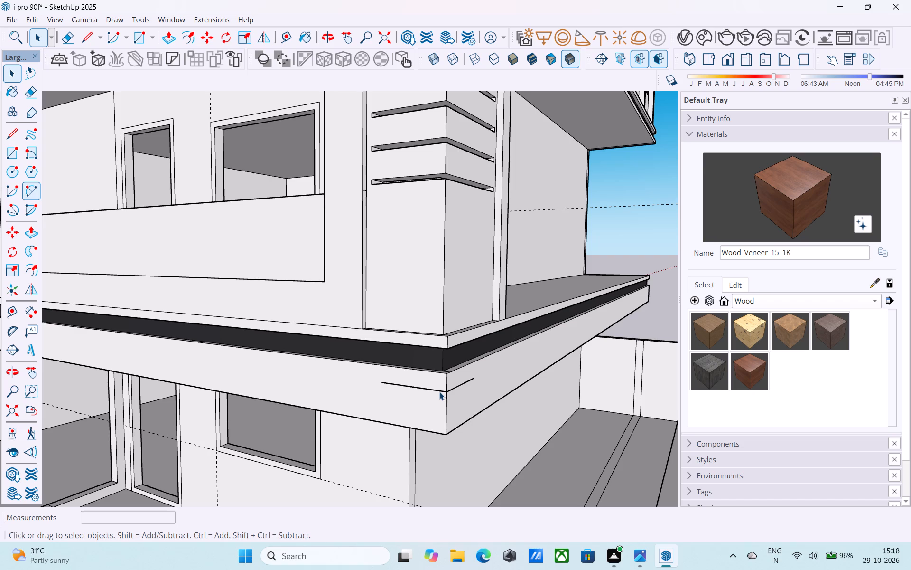
click(439, 392)
shift+click(454, 388)
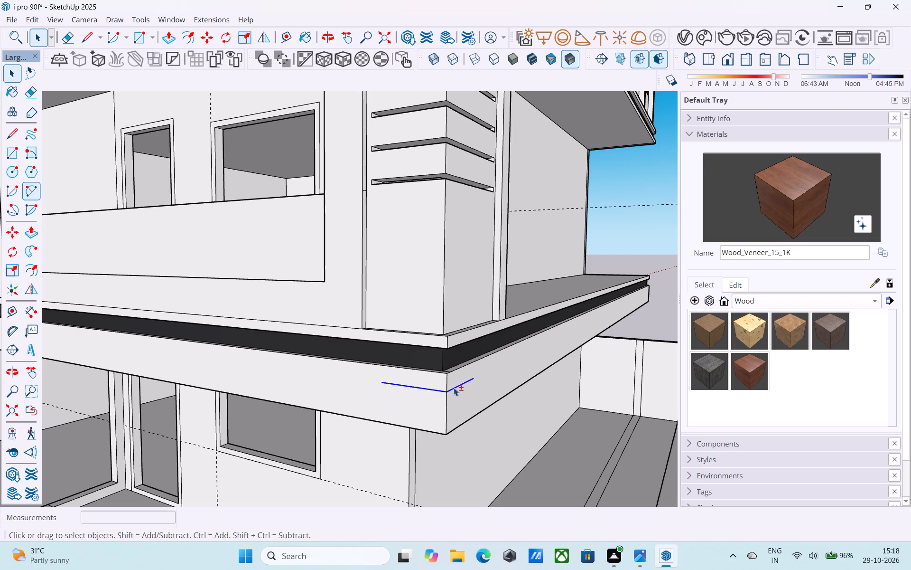
key(m)
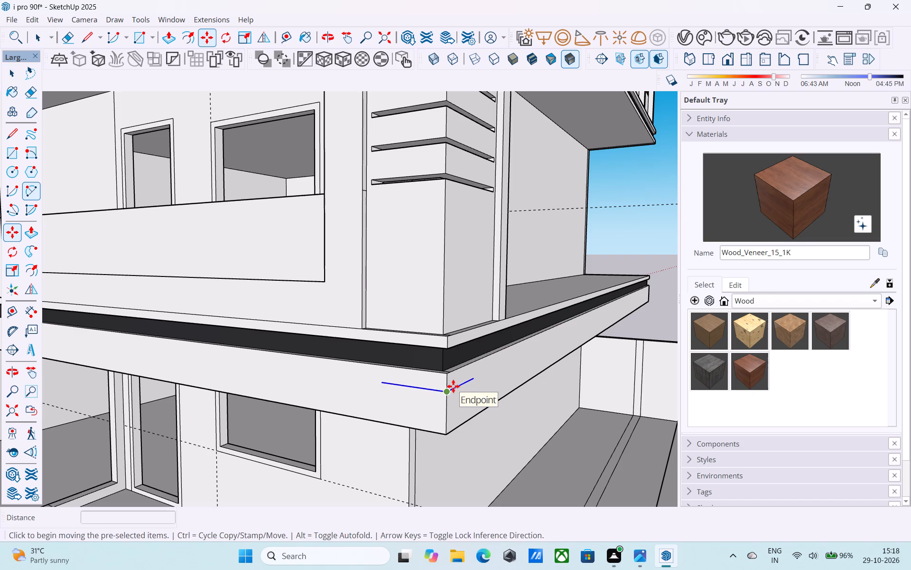
key(space)
key(m)
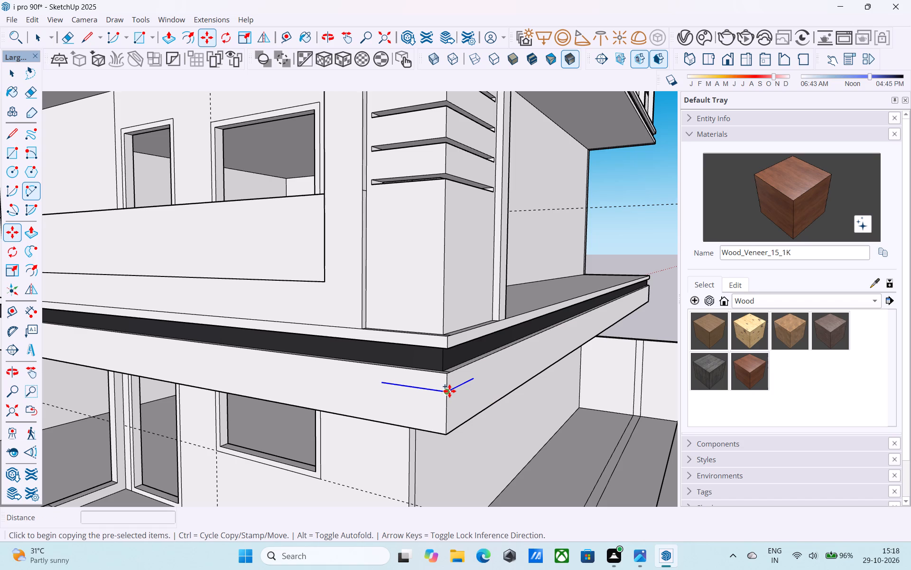
click(449, 391)
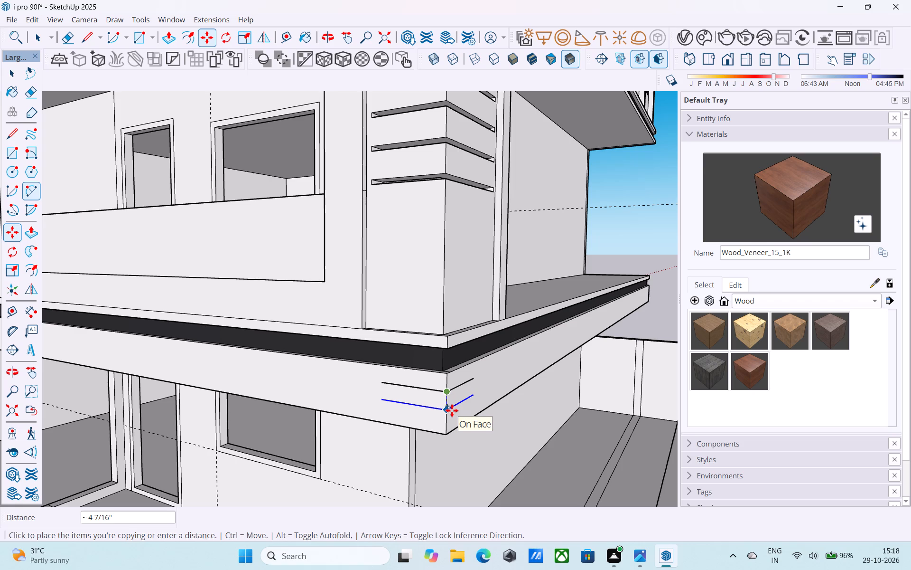
click(452, 410)
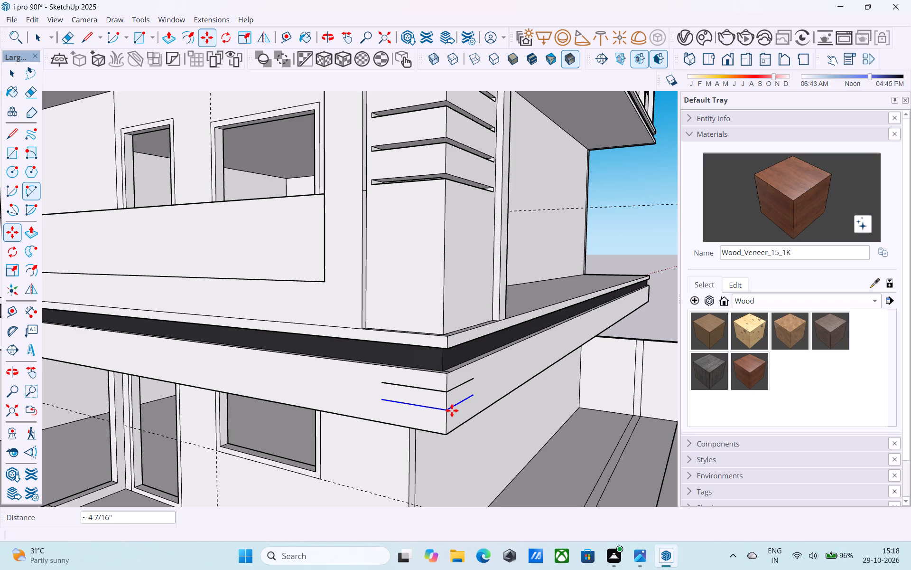
text(/3)
key(Return)
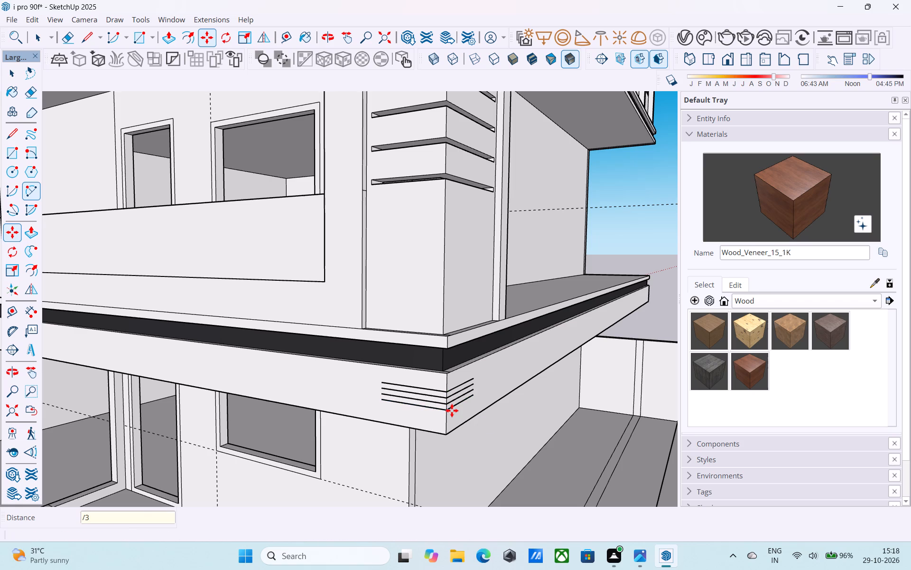
Close the ends of the upper and lower line pairs with vertical lines of about 1 1/2" on both border faces.
key(l)
scroll(384, 391, up, 8)
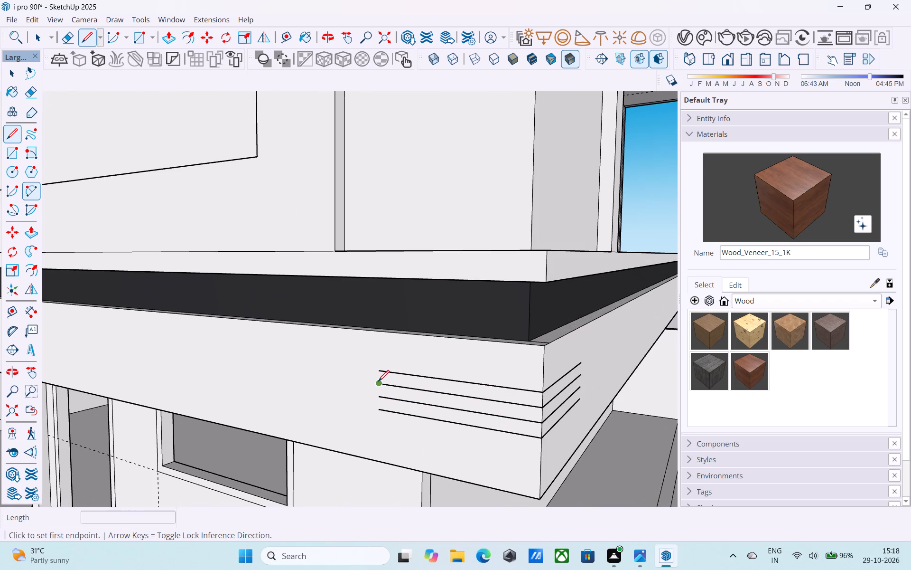
click(378, 382)
click(379, 373)
click(581, 376)
click(581, 366)
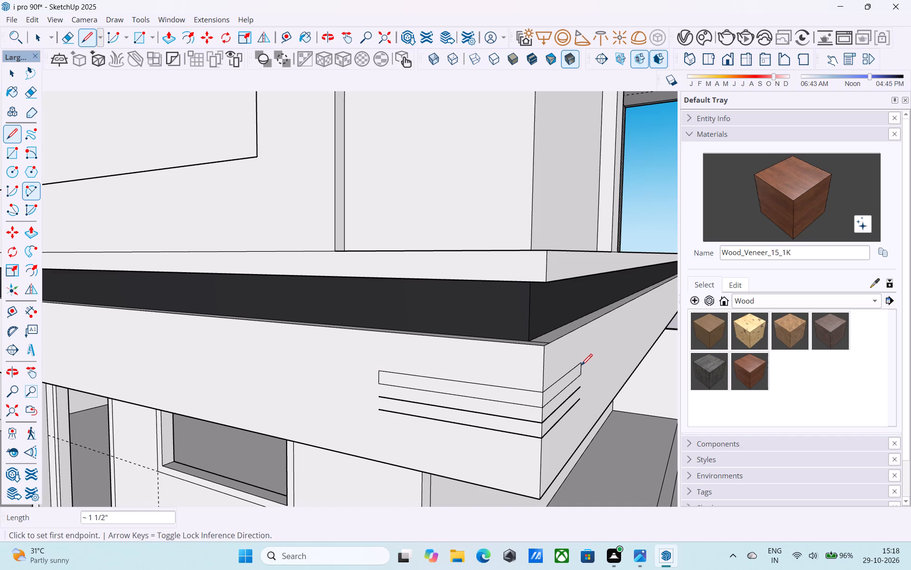
click(581, 385)
click(581, 397)
click(382, 398)
click(377, 409)
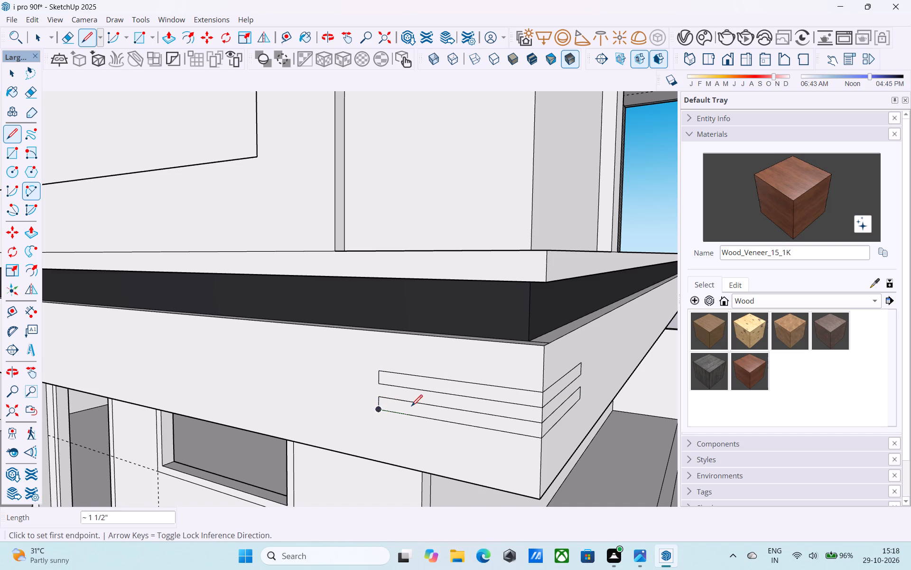
Push/Pull both corner bands outward by 2" on the front and side faces of the border, and save the model.
key(space)
click(411, 407)
key(p)
click(411, 407)
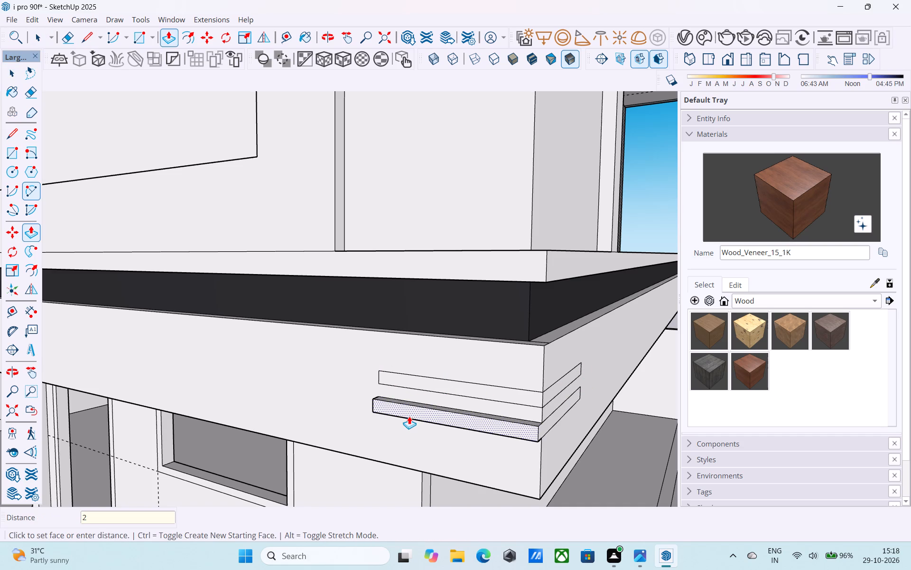
key(2)
key(shift+quotedbl)
key(Return)
double_click(447, 381)
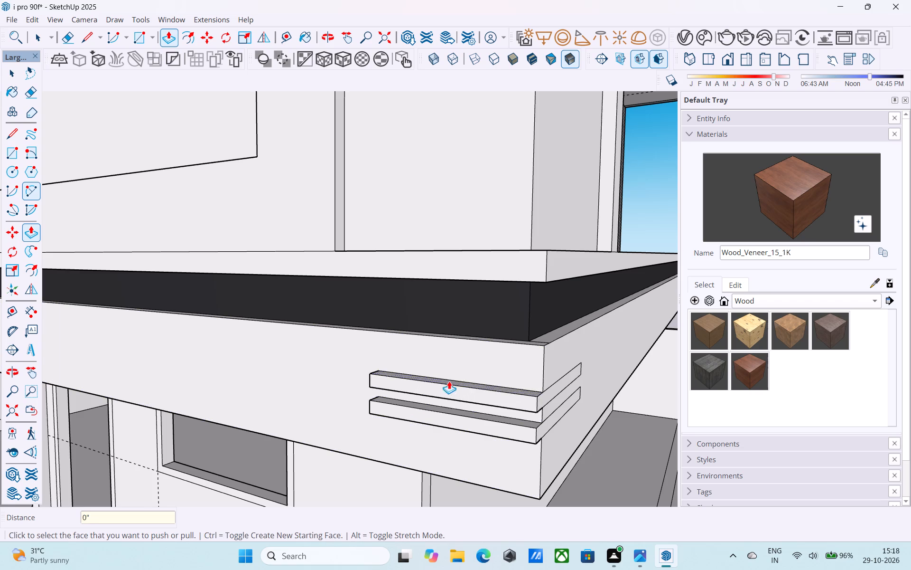
double_click(541, 394)
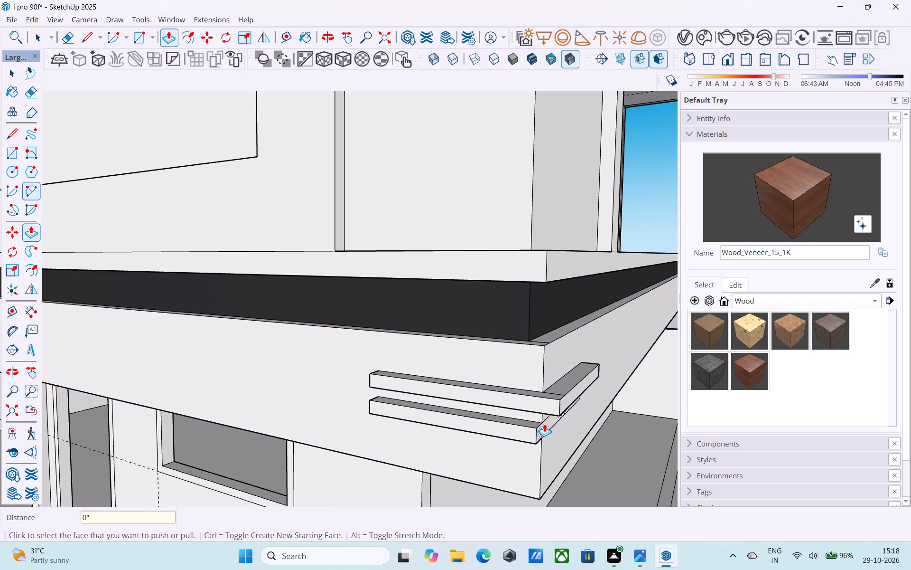
double_click(544, 424)
key(space)
key(ctrl+s)
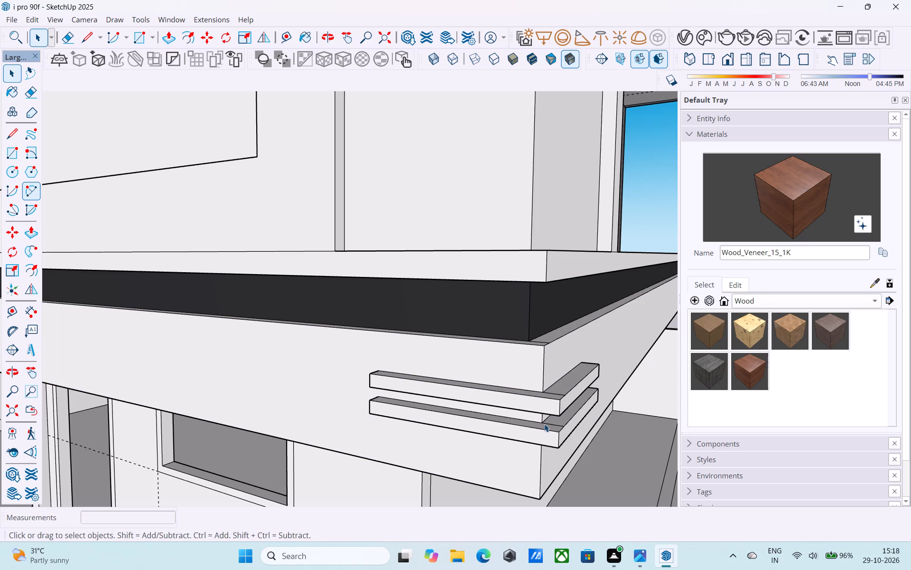
Erase the leftover corner edges on the tops and undersides of the two projecting bands, and save the model.
key(e)
scroll(551, 424, up, 5)
double_click(551, 426)
click(559, 375)
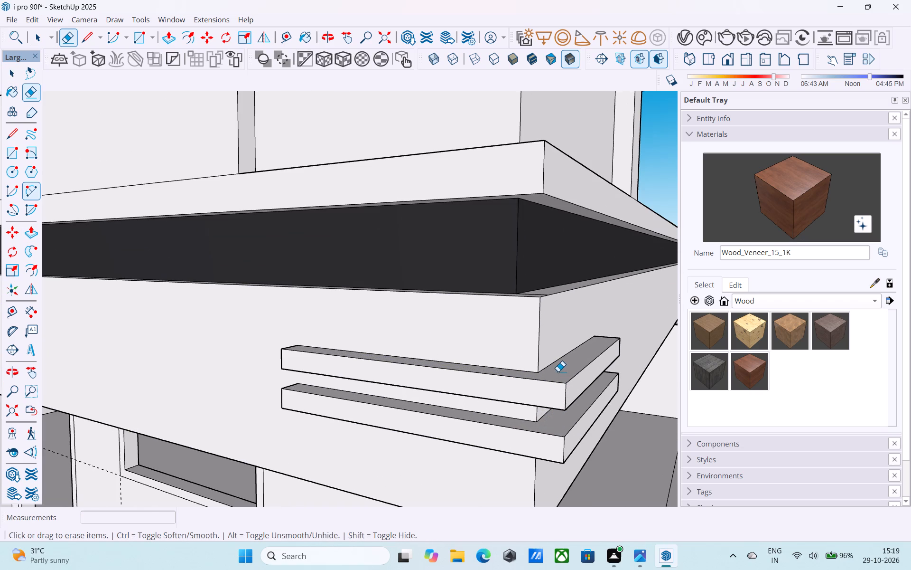
middle_drag(557, 392, 433, 234)
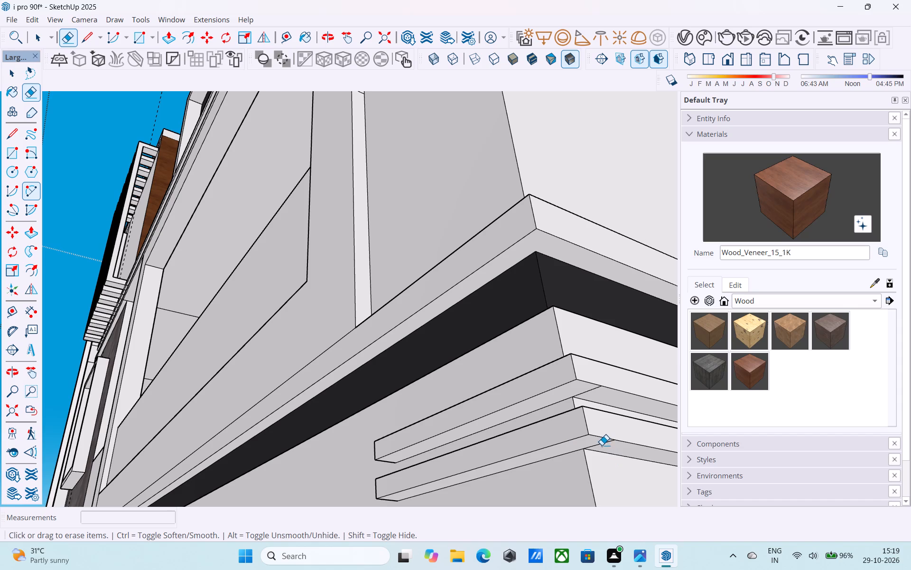
drag(602, 445, 605, 452)
key(ctrl+z)
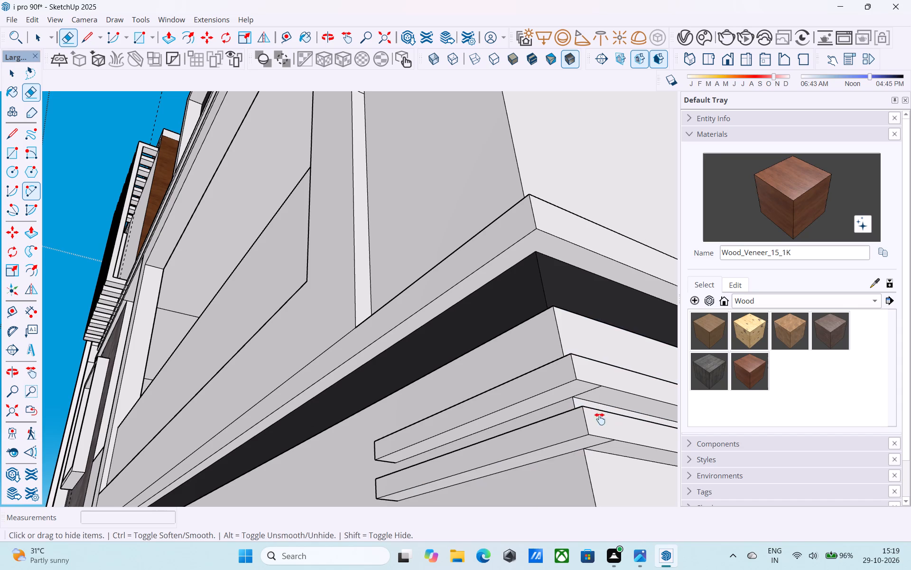
shift+middle_drag(600, 419, 557, 403)
scroll(572, 414, up, 5)
click(554, 432)
drag(546, 346, 538, 347)
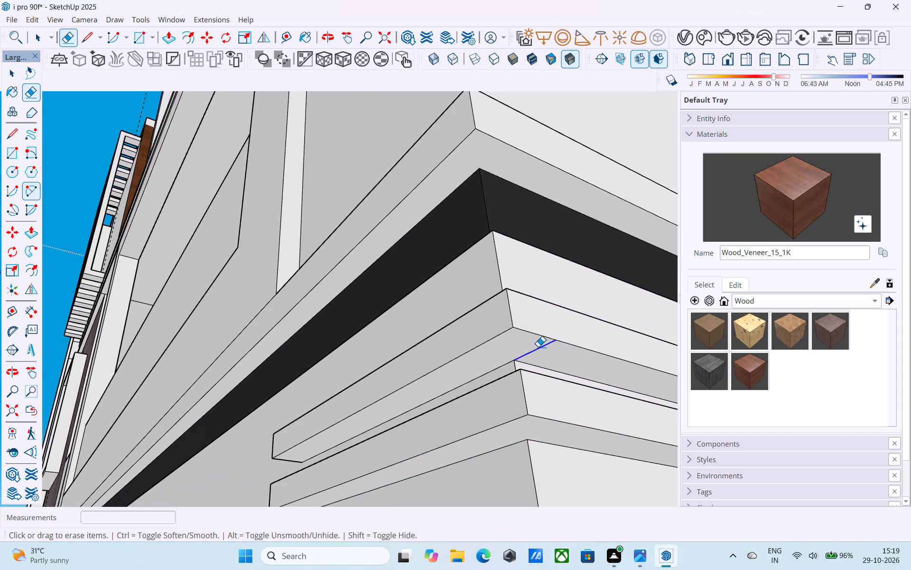
key(ctrl+s)
key(space)
Examine the corner bands up close and the whole house from the front and the front corner.
scroll(547, 356, down, 12)
middle_drag(543, 406, 556, 470)
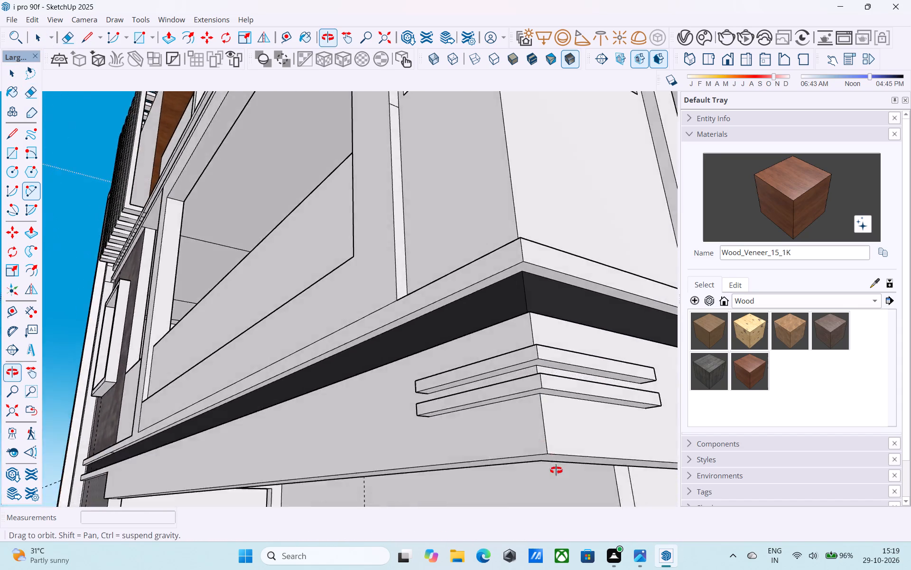
middle_drag(556, 470, 599, 524)
scroll(596, 495, down, 16)
middle_drag(523, 452, 662, 471)
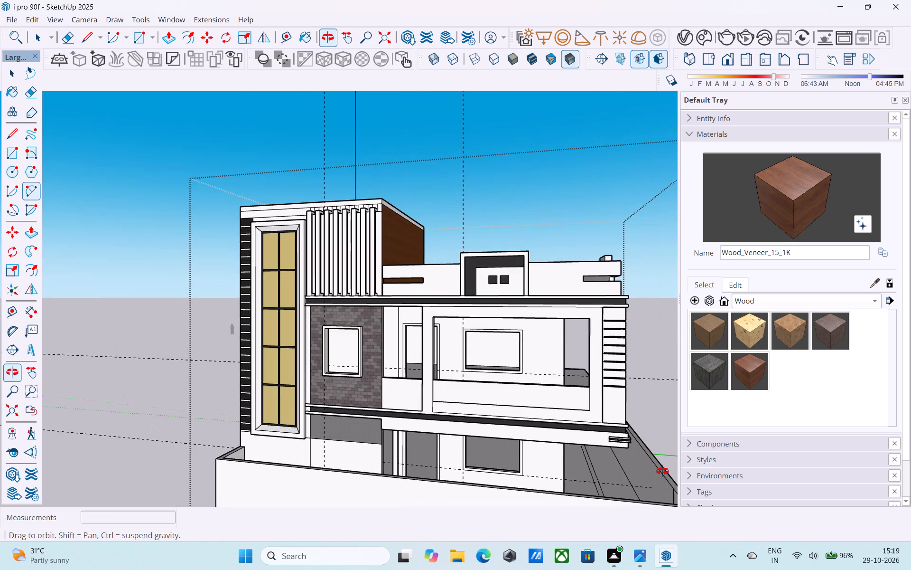
middle_drag(662, 471, 639, 456)
middle_drag(546, 452, 494, 442)
scroll(480, 441, down, 8)
middle_drag(480, 440, 482, 459)
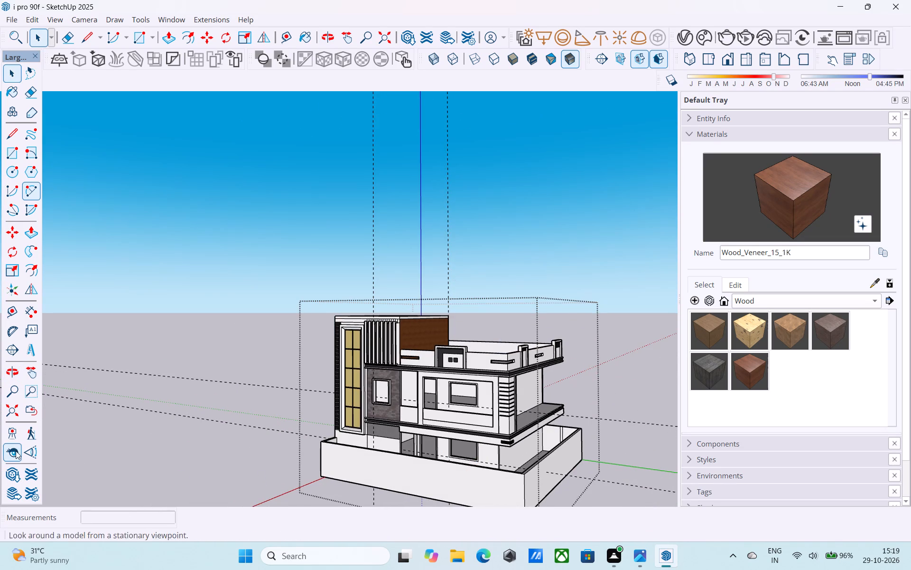
Narrow the camera's field of view to about 21.85 degrees and view the house from the front and above.
click(24, 452)
drag(346, 342, 389, 278)
drag(402, 418, 451, 311)
drag(466, 391, 480, 438)
shift+middle_drag(474, 433, 582, 508)
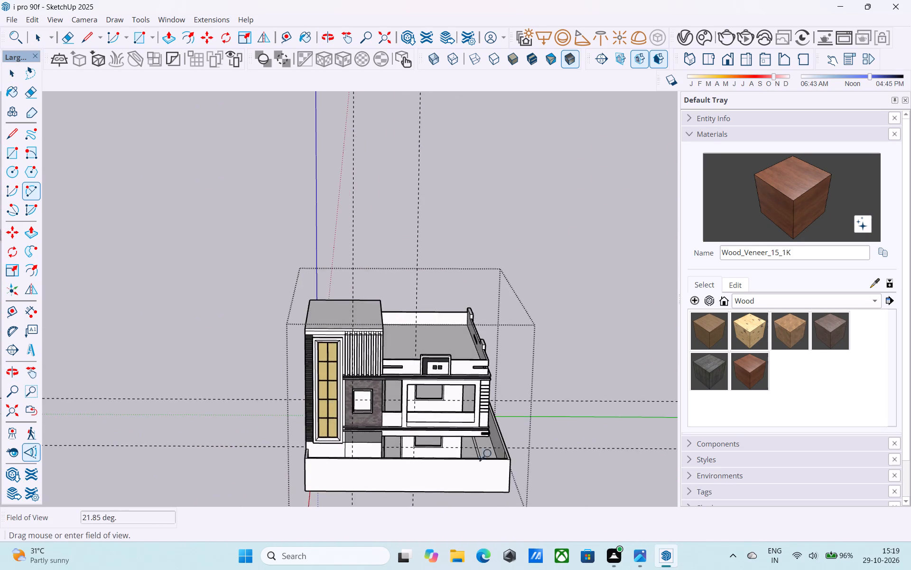
Examine the house front and front corner from low, level and raised angles with the narrowed field of view.
scroll(489, 452, up, 4)
middle_drag(483, 447, 413, 388)
scroll(409, 386, down, 2)
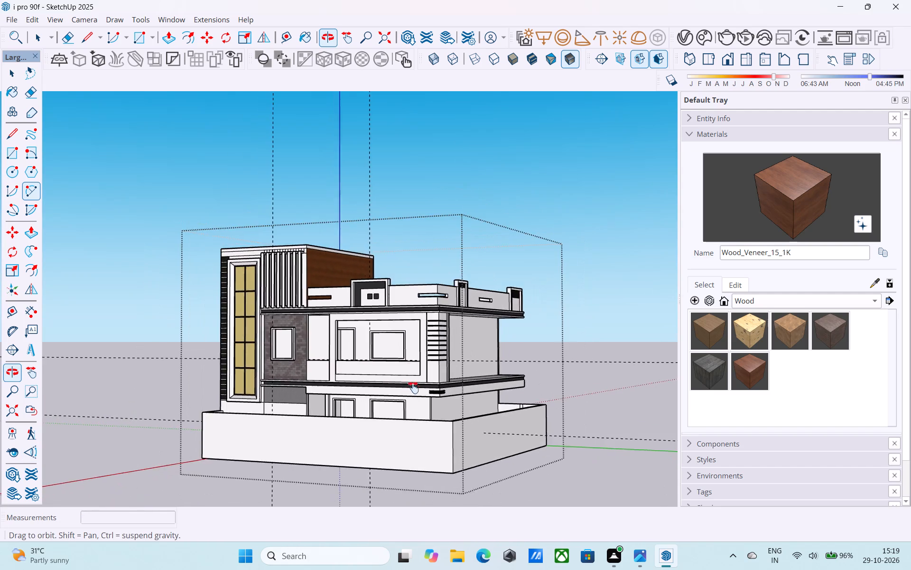
middle_drag(413, 388, 469, 416)
key(space)
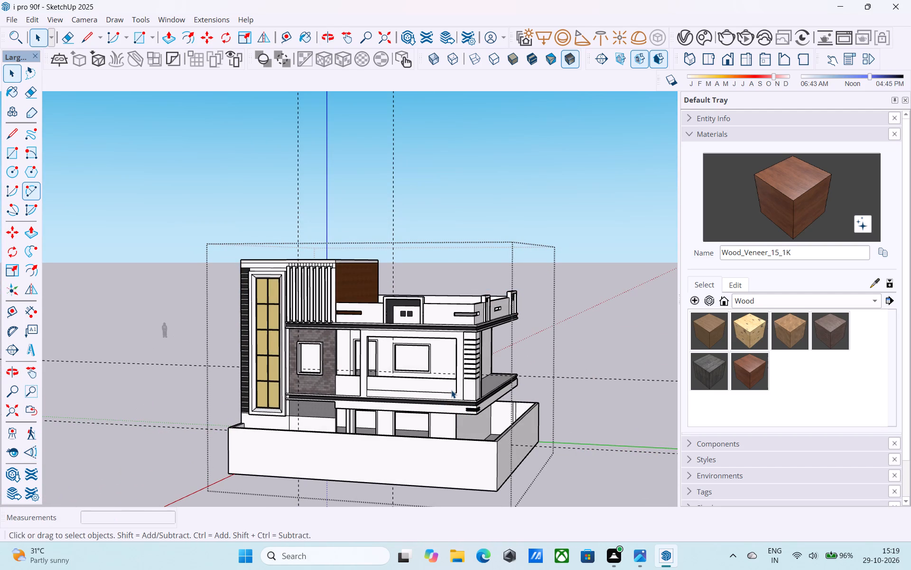
middle_drag(451, 390, 452, 363)
scroll(452, 363, up, 3)
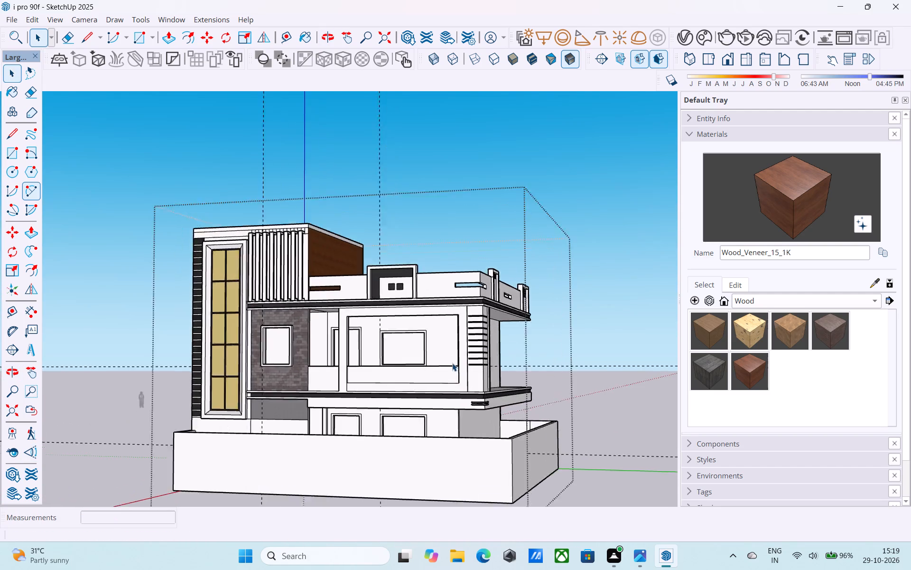
scroll(452, 363, up, 2)
scroll(452, 363, down, 5)
middle_drag(450, 362, 491, 335)
scroll(477, 323, down, 2)
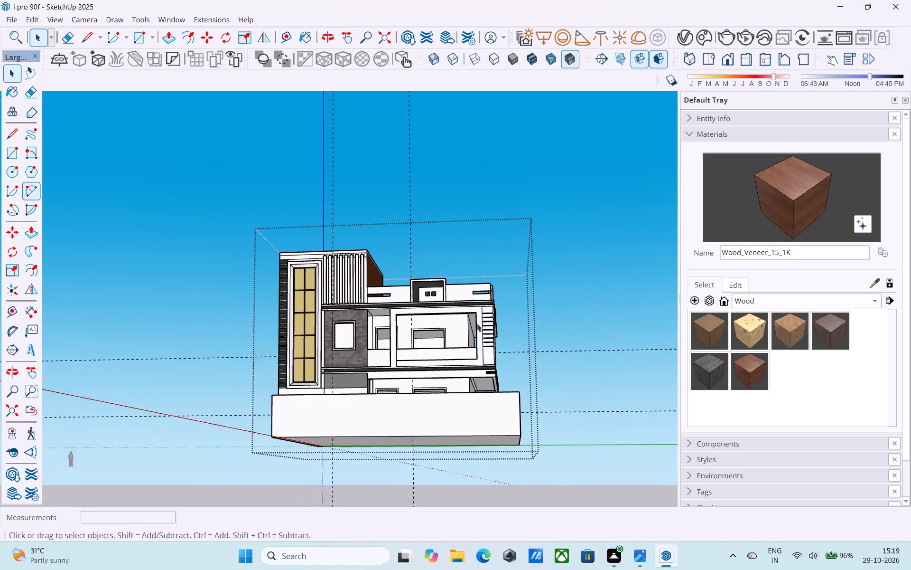
middle_drag(477, 323, 485, 358)
scroll(412, 313, up, 5)
scroll(412, 313, down, 6)
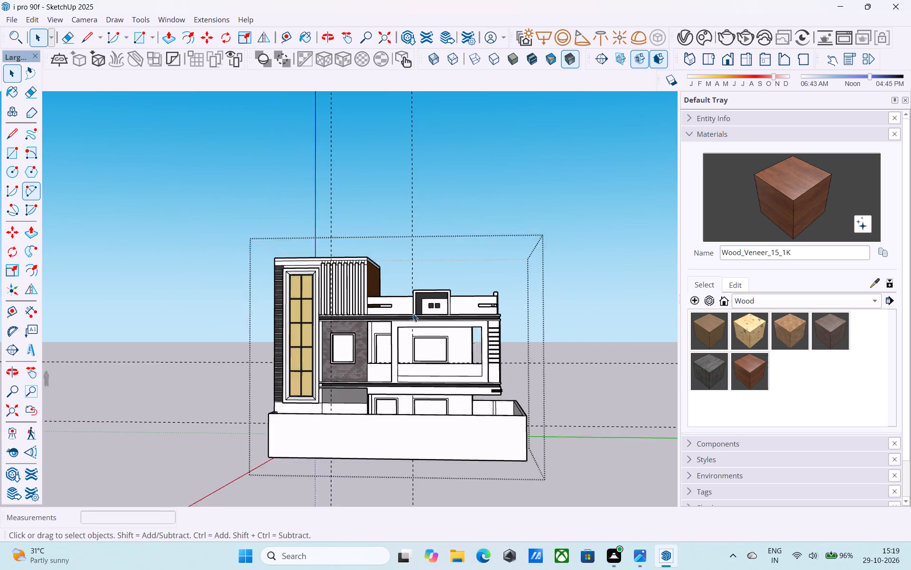
Erase the short stray vertical edge on the terrace beside the rear end of the tower's wood-veneered side wall.
middle_drag(415, 337, 417, 408)
scroll(362, 351, up, 6)
middle_drag(426, 313, 311, 415)
scroll(387, 281, up, 8)
key(e)
scroll(405, 287, up, 7)
middle_drag(426, 323, 153, 352)
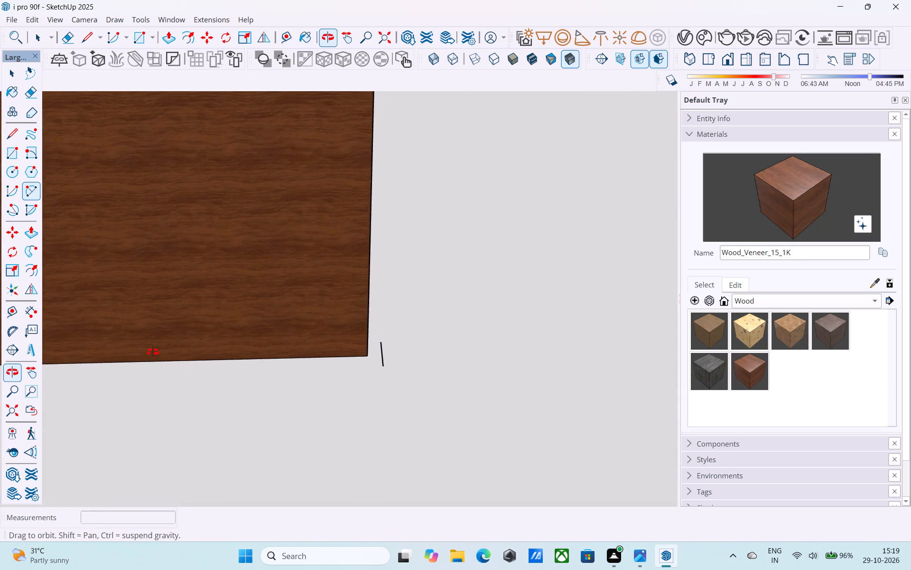
middle_drag(153, 352, 149, 352)
click(378, 360)
drag(389, 354, 380, 355)
scroll(378, 356, down, 4)
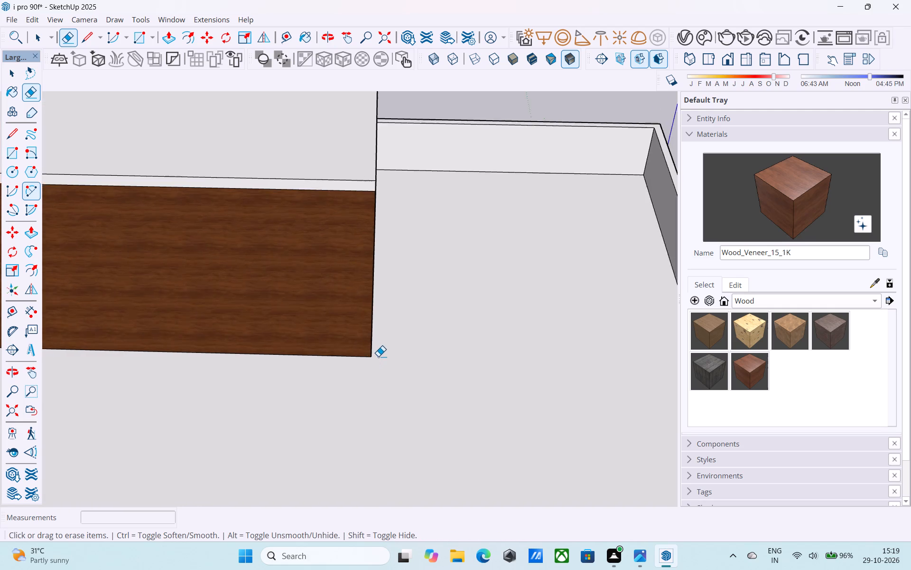
Examine the terrace around the wood-veneered tower wall and the front elevation of the whole house.
scroll(378, 356, down, 8)
middle_drag(373, 366, 443, 334)
scroll(443, 334, up, 1)
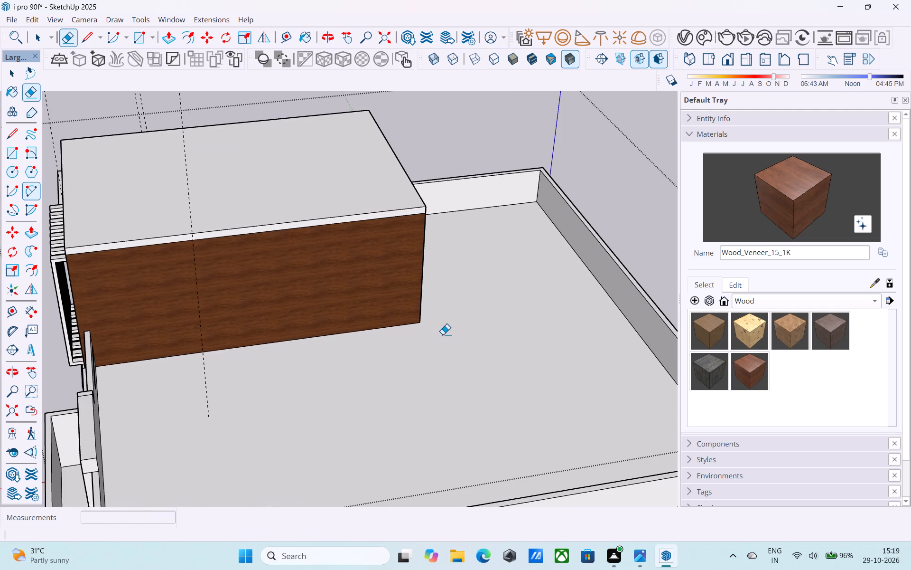
scroll(444, 334, up, 1)
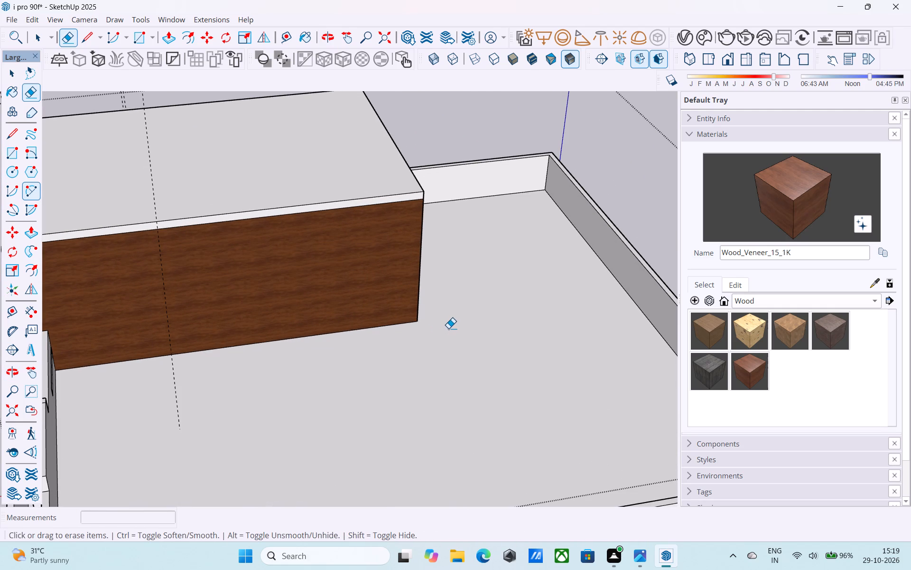
scroll(448, 328, down, 2)
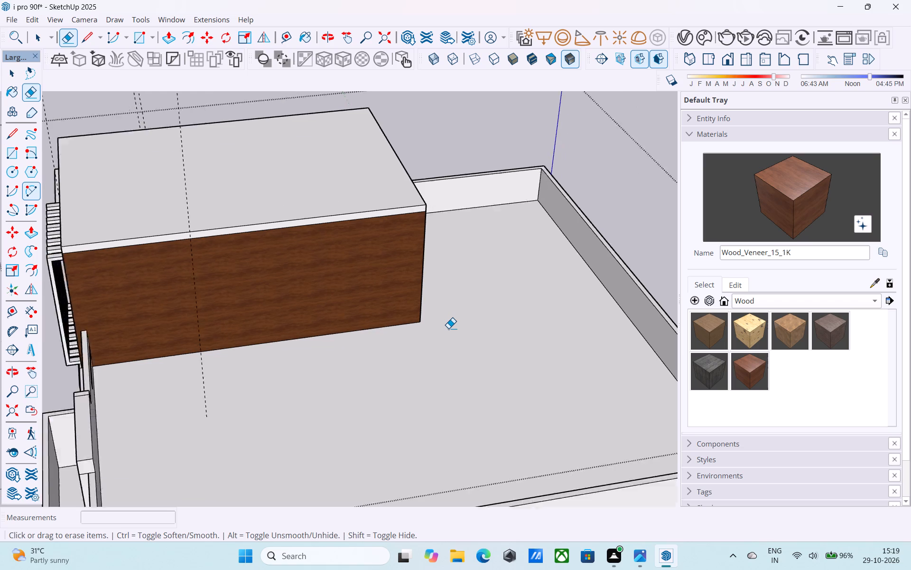
scroll(448, 328, down, 3)
scroll(448, 328, up, 1)
scroll(448, 328, down, 7)
middle_drag(419, 357, 656, 295)
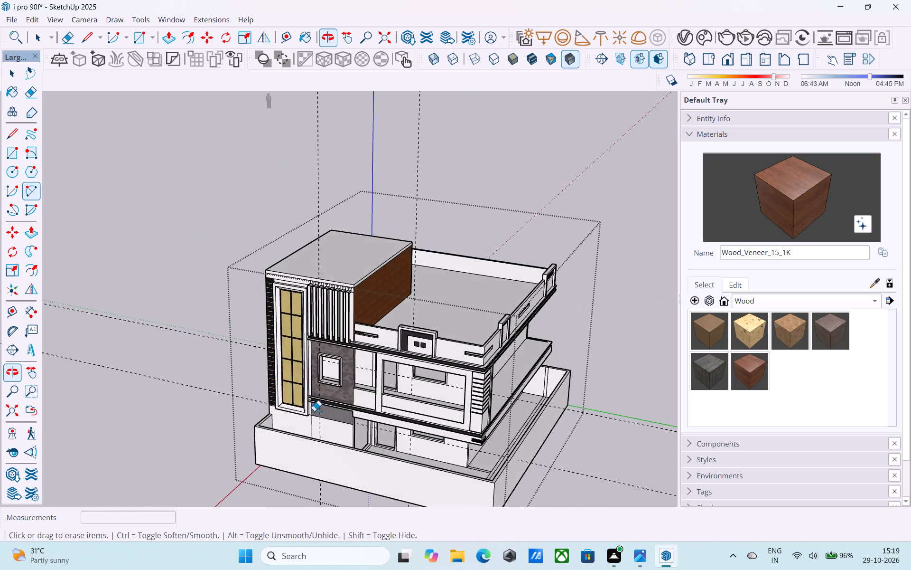
middle_drag(314, 411, 449, 355)
scroll(421, 304, up, 6)
scroll(421, 304, down, 5)
middle_drag(390, 476, 367, 396)
scroll(292, 308, up, 3)
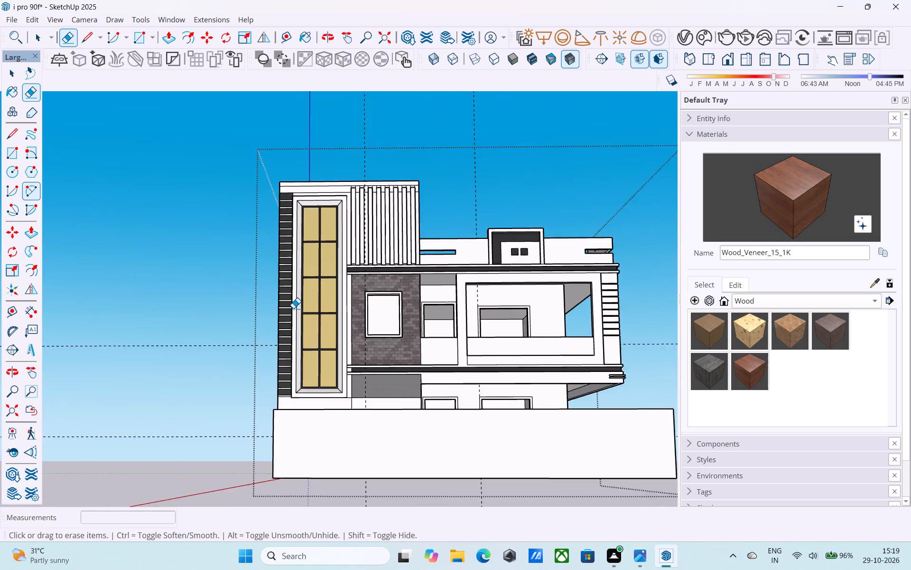
middle_drag(395, 351, 388, 355)
scroll(334, 351, down, 2)
middle_drag(334, 351, 340, 367)
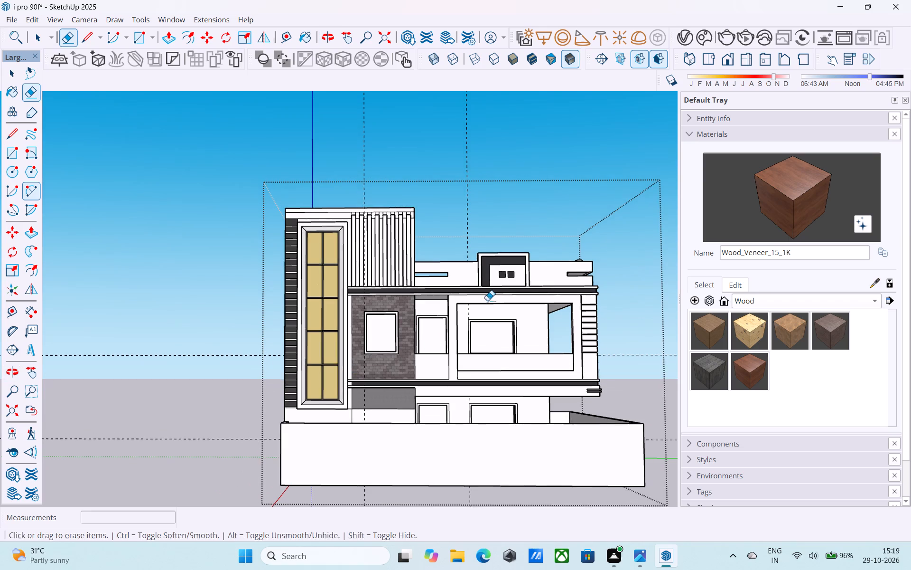
middle_drag(490, 297, 489, 305)
scroll(490, 304, up, 5)
Copy the two dark squares from the parapet's framed panel to the low first-floor wall, aligned to the brick wall's bottom corner, and save the model.
key(space)
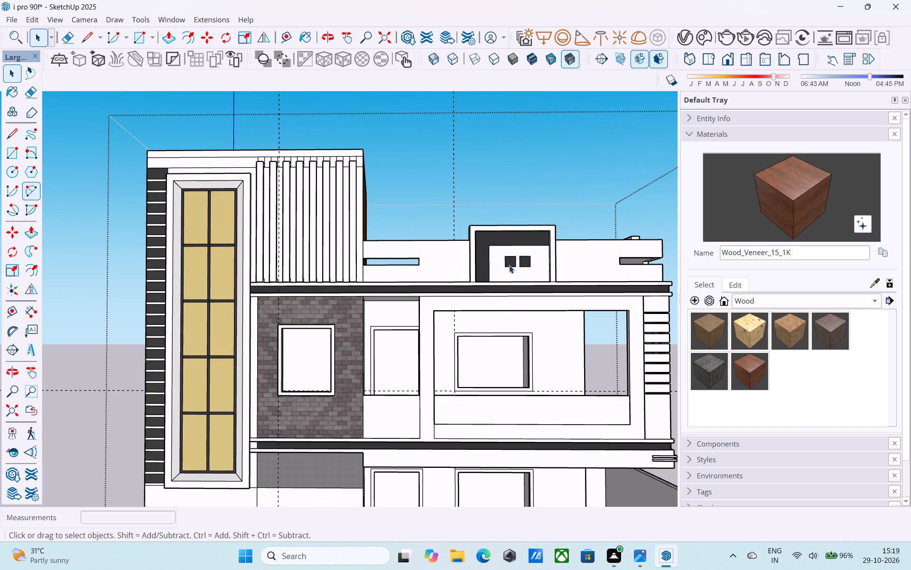
click(511, 263)
scroll(517, 262, up, 4)
scroll(517, 262, down, 1)
scroll(518, 262, up, 2)
shift+click(527, 260)
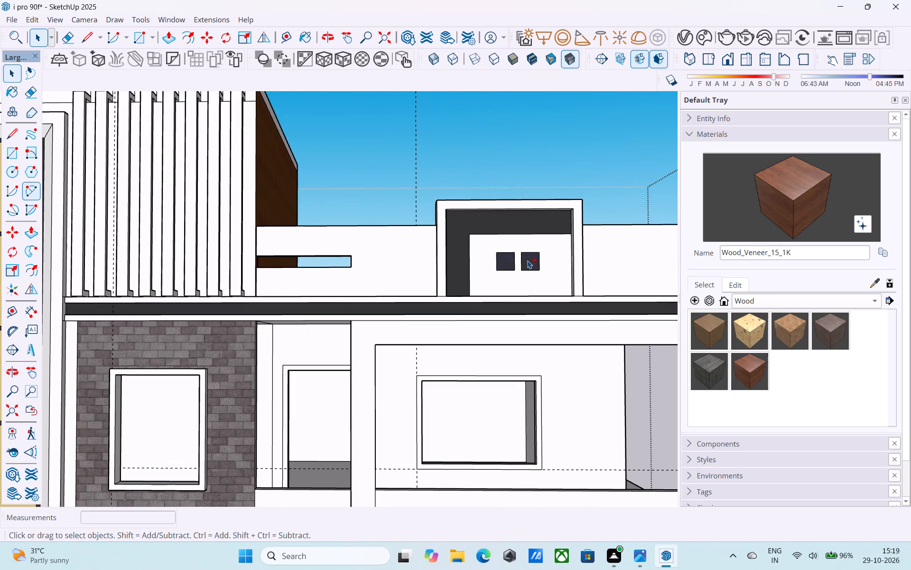
key(m)
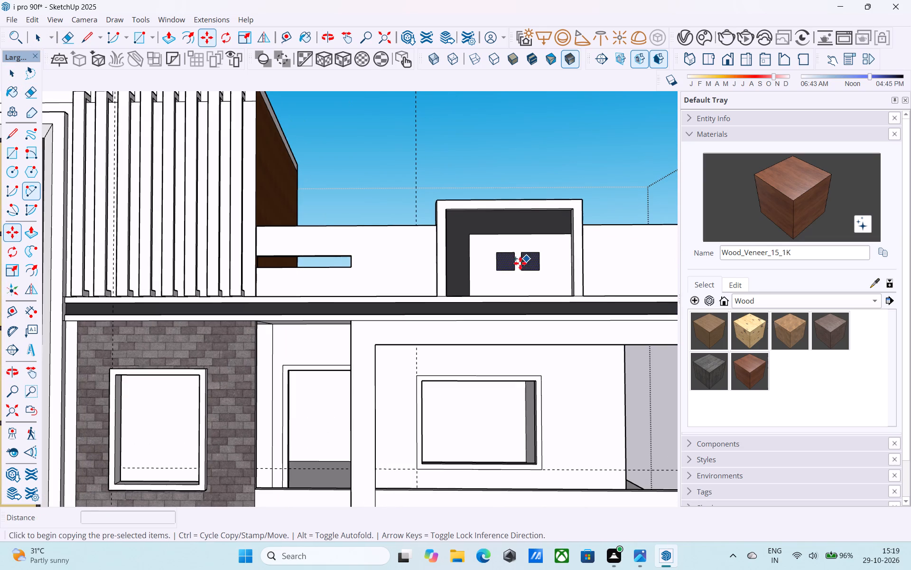
middle_drag(489, 291, 476, 323)
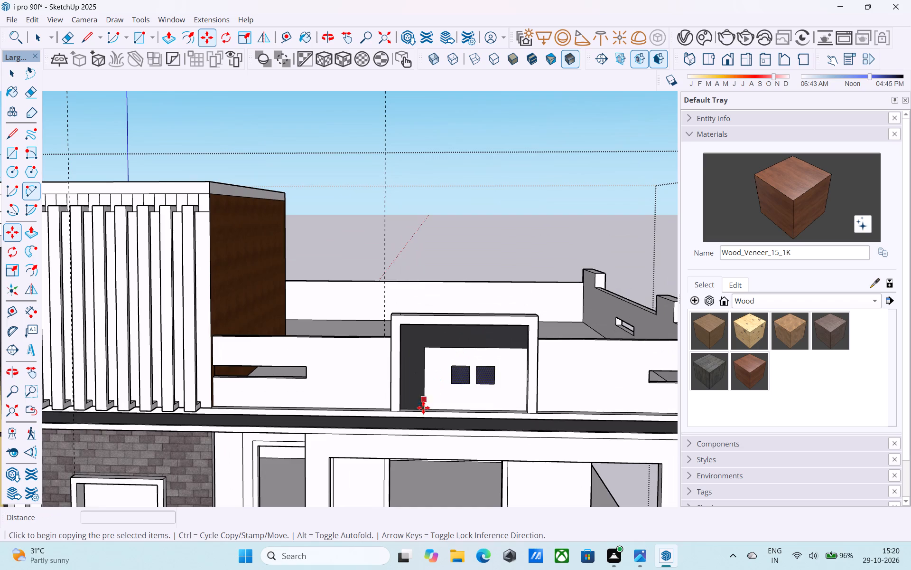
scroll(427, 406, up, 7)
click(416, 411)
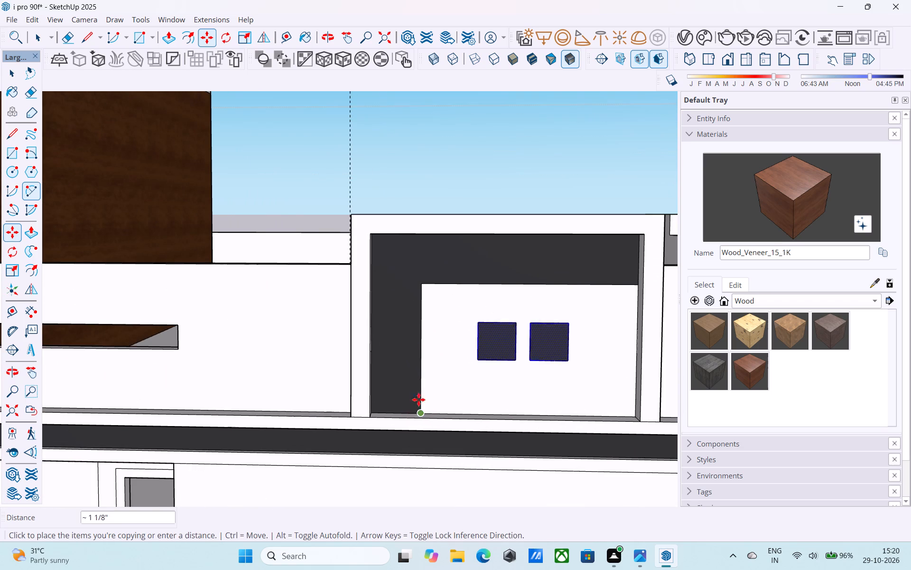
scroll(429, 317, down, 20)
scroll(385, 408, up, 14)
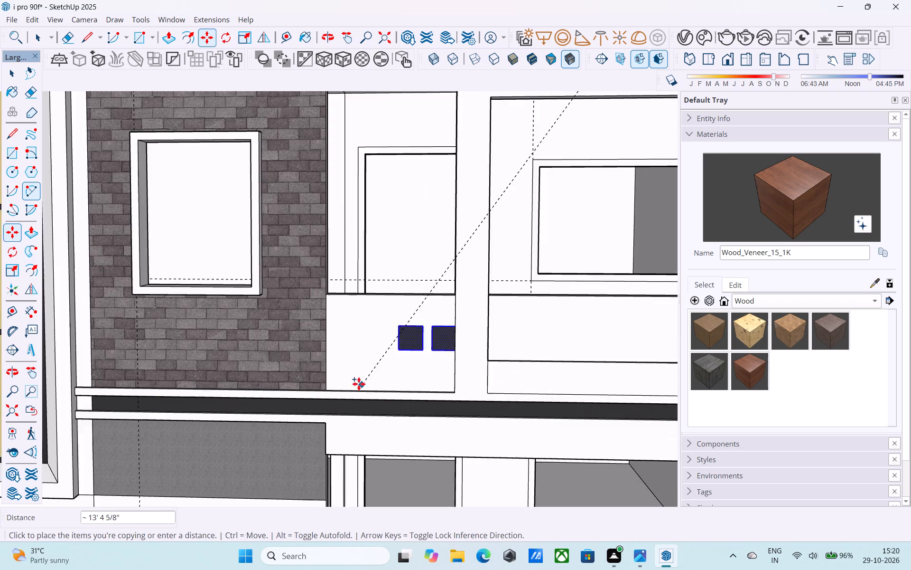
middle_drag(358, 384, 334, 456)
scroll(336, 452, up, 12)
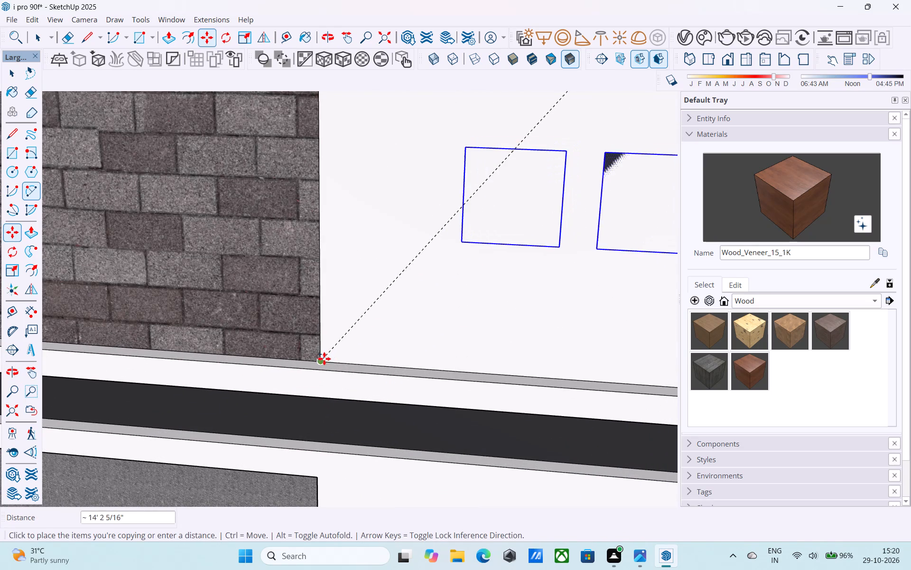
click(324, 360)
scroll(307, 364, down, 19)
key(space)
scroll(343, 358, down, 4)
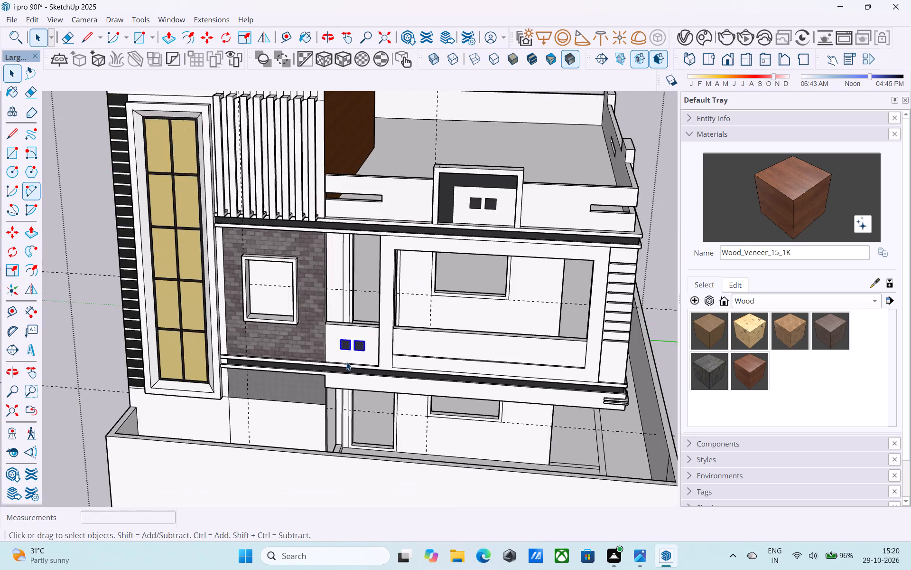
scroll(346, 362, down, 2)
key(ctrl+s)
scroll(349, 361, down, 6)
Examine the copied dark squares and the low wall face beside the brick cladding from the front and both sides.
middle_drag(358, 378, 369, 350)
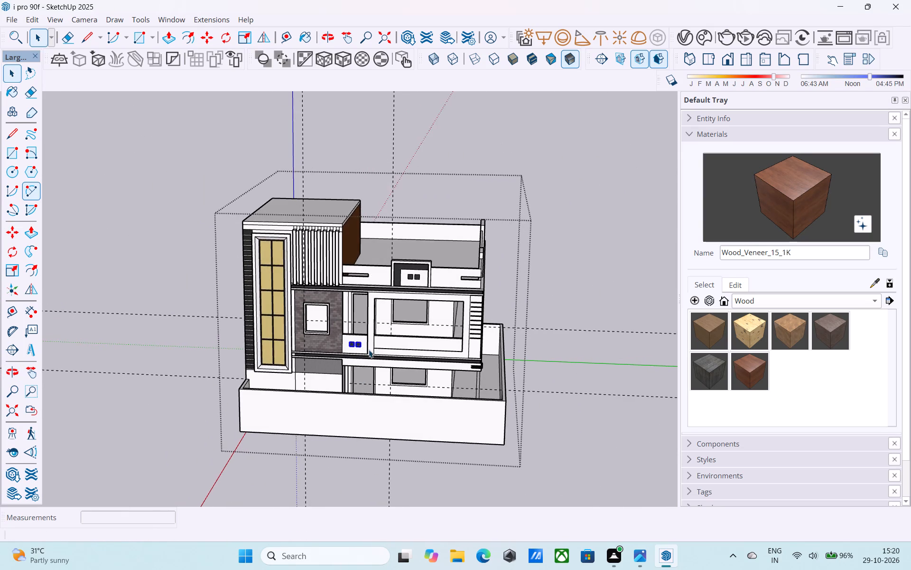
middle_drag(376, 367, 415, 333)
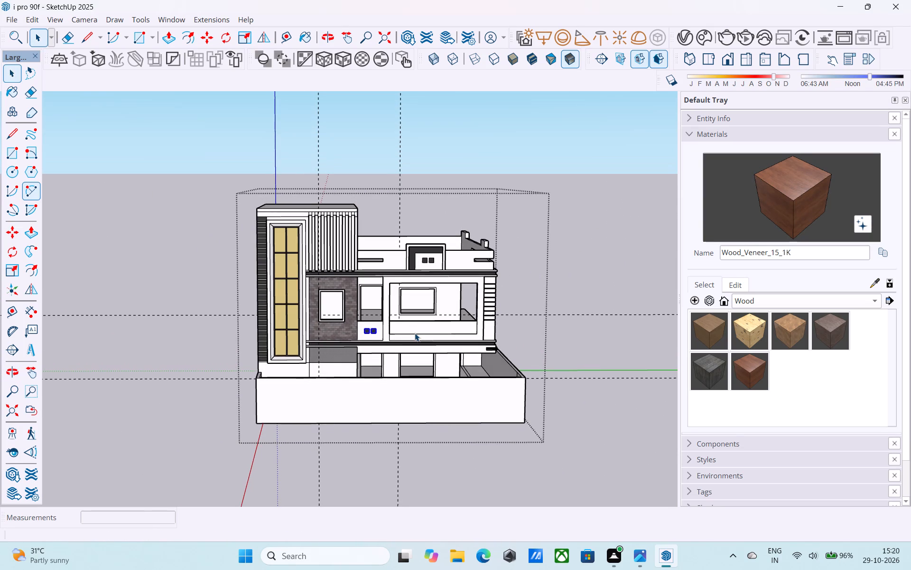
middle_drag(415, 333, 367, 333)
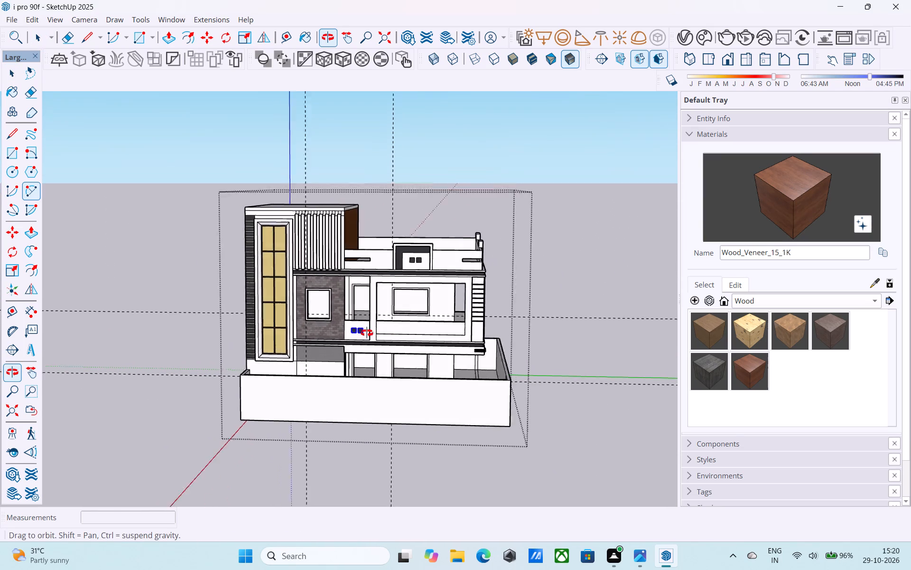
middle_drag(367, 333, 246, 350)
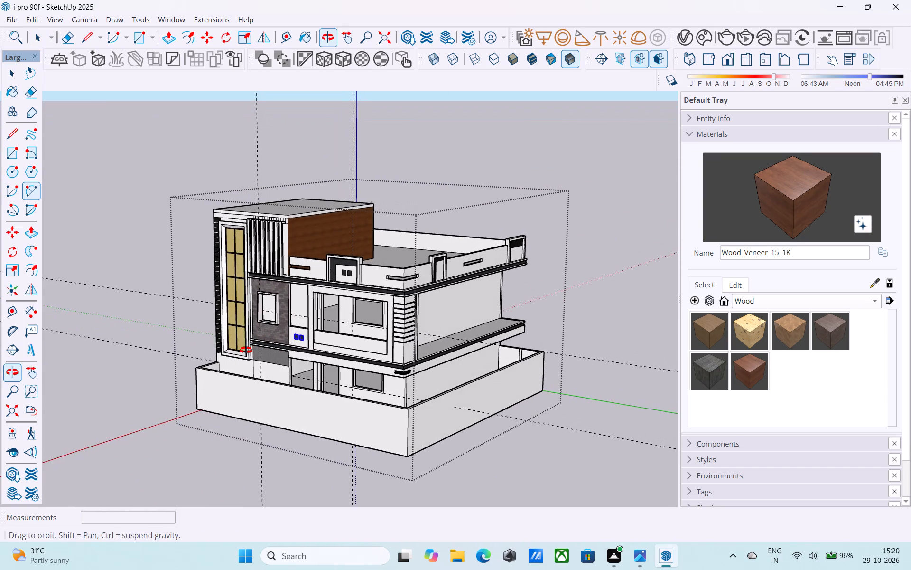
middle_drag(246, 350, 247, 351)
scroll(327, 350, up, 6)
middle_drag(346, 341, 625, 348)
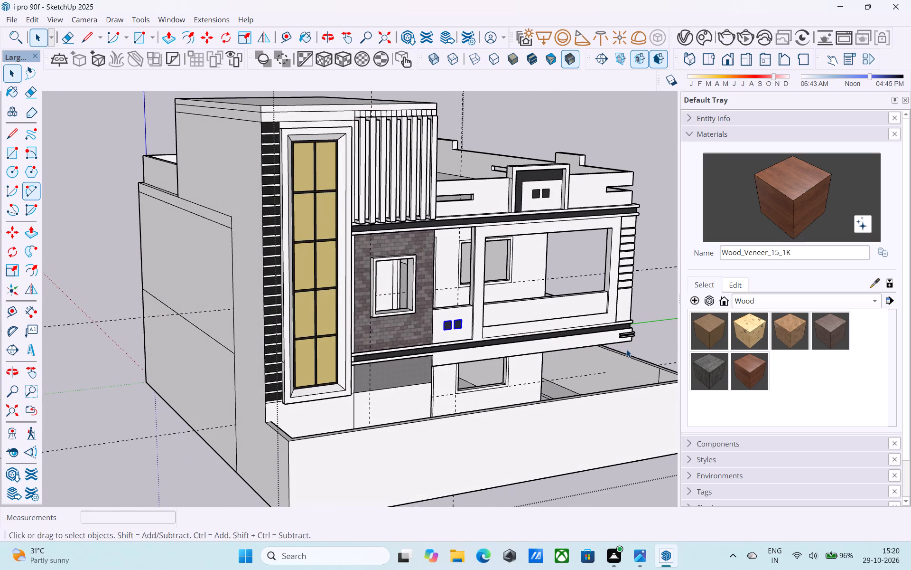
scroll(618, 302, down, 2)
middle_drag(603, 307, 511, 301)
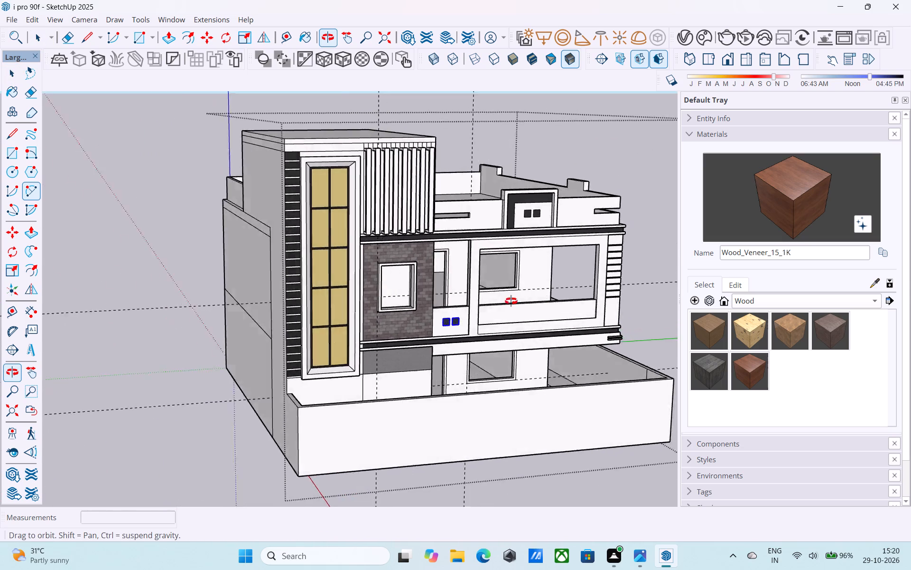
middle_drag(511, 301, 408, 315)
scroll(346, 337, up, 4)
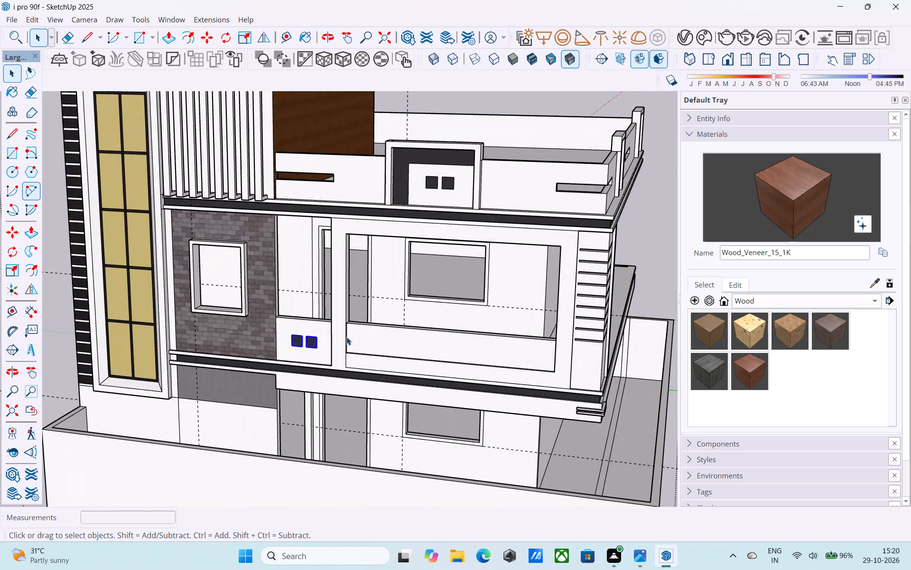
click(324, 329)
scroll(324, 329, down, 6)
middle_drag(324, 329, 384, 385)
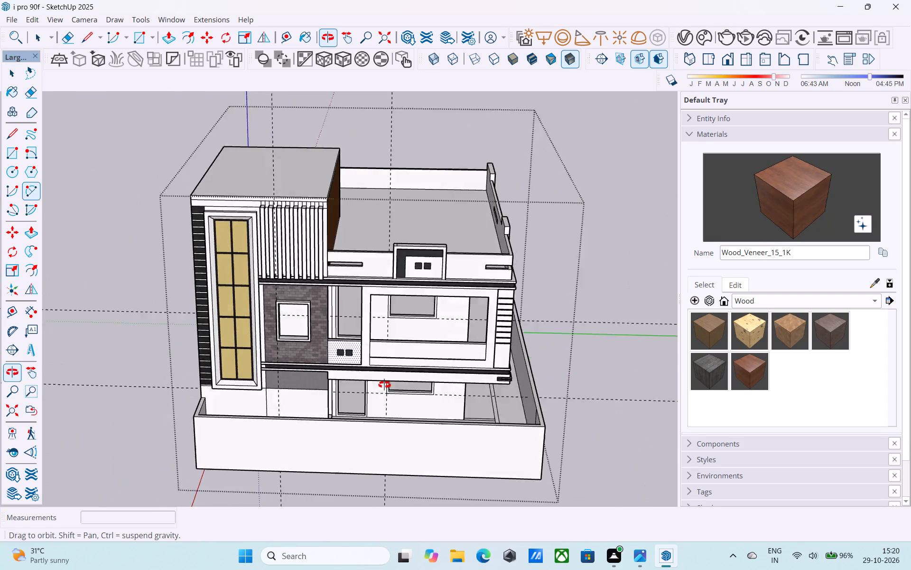
middle_drag(384, 385, 44, 352)
scroll(145, 315, up, 5)
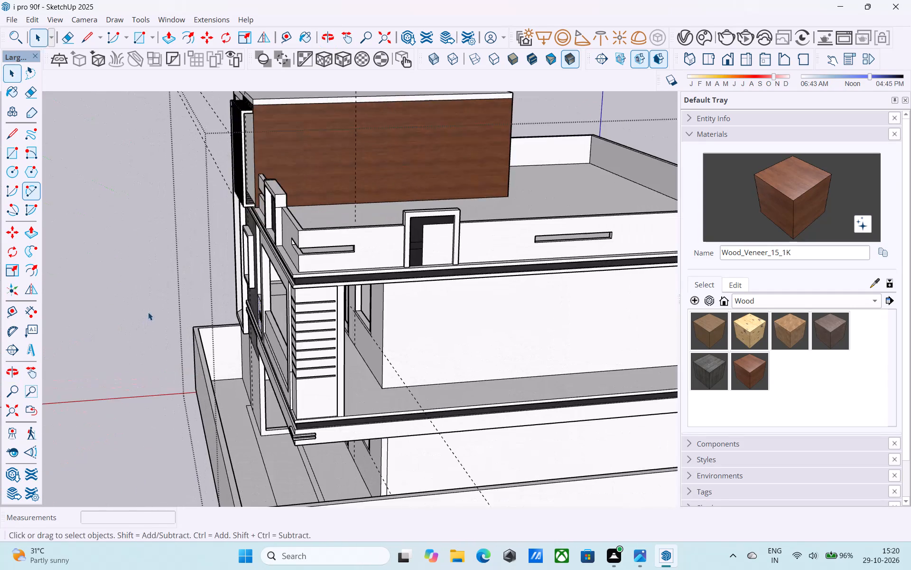
middle_drag(234, 318, 472, 300)
scroll(163, 318, up, 1)
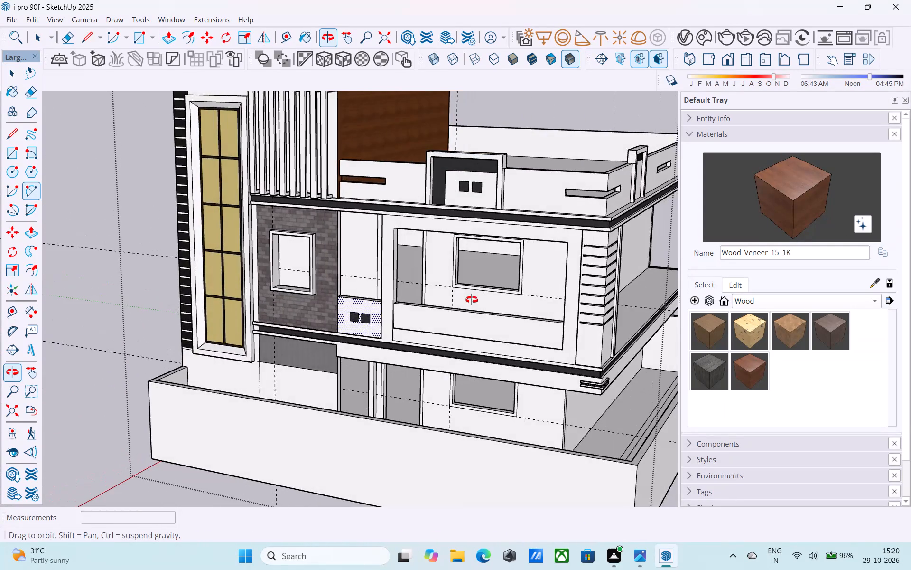
middle_drag(472, 300, 313, 301)
Draw a horizontal line about 13' 6" long on the balcony parapet's inner face, level with the bottom of the front raised band.
scroll(336, 352, up, 15)
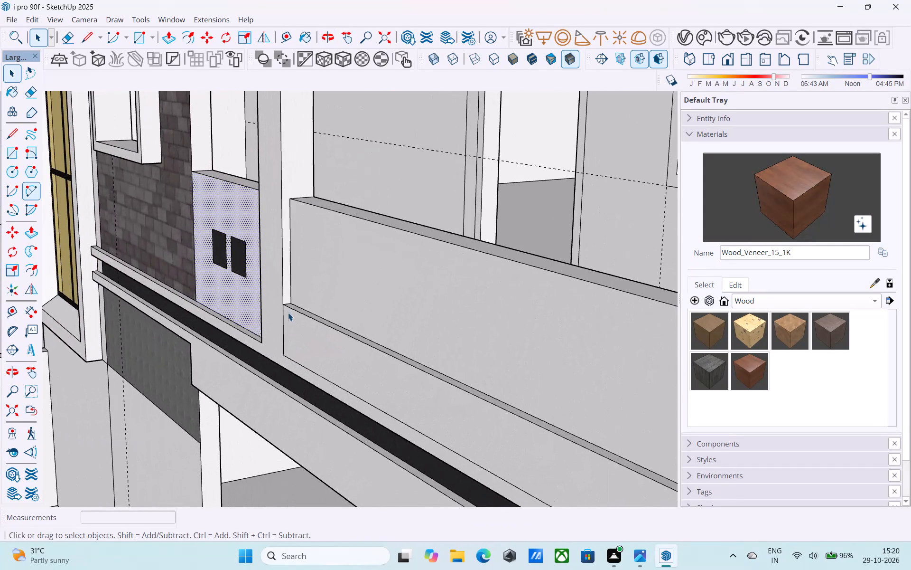
scroll(290, 311, up, 3)
key(l)
click(293, 305)
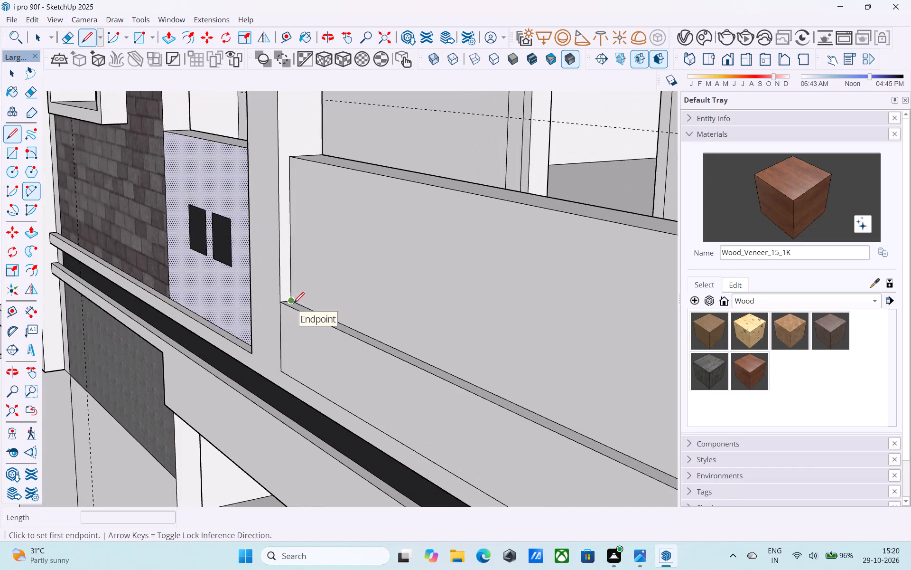
middle_drag(374, 280, 173, 284)
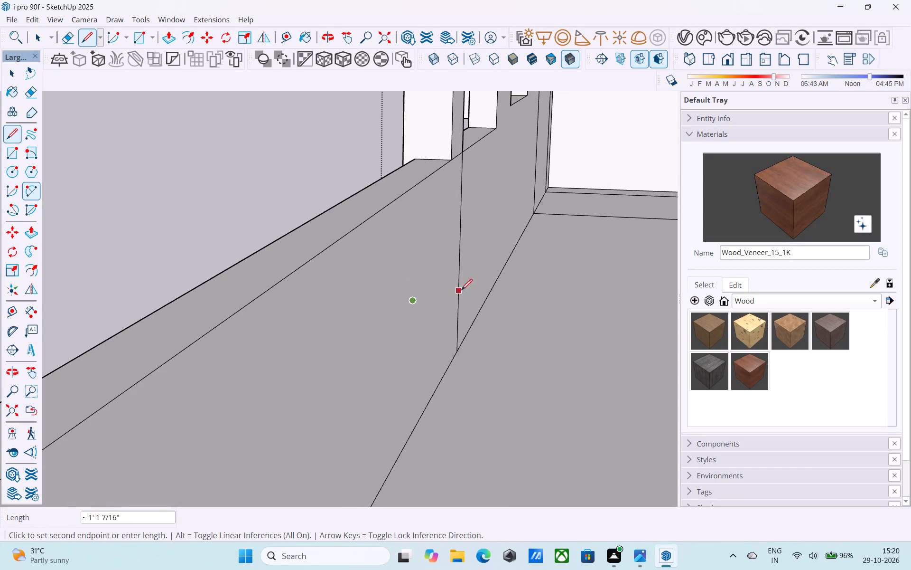
click(452, 304)
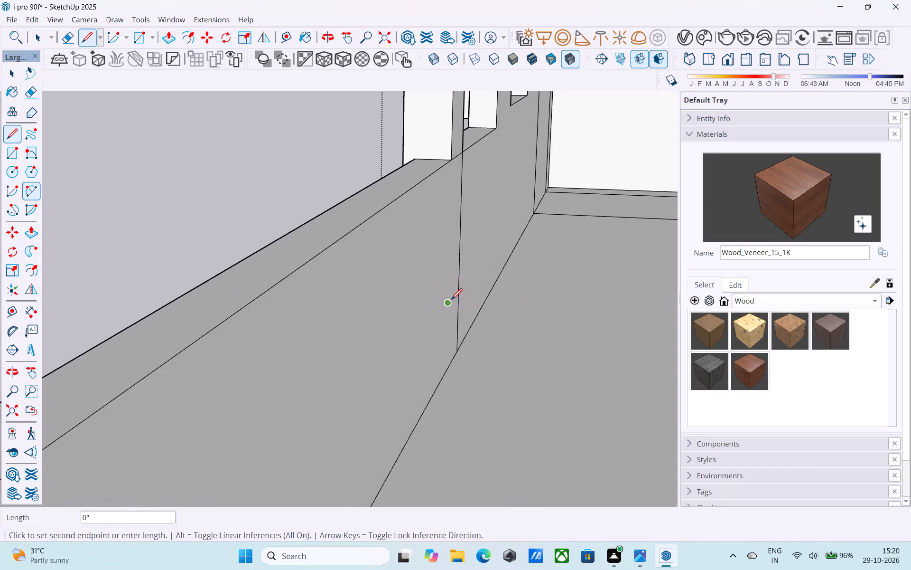
scroll(451, 301, down, 11)
middle_drag(451, 300, 344, 273)
scroll(341, 273, down, 10)
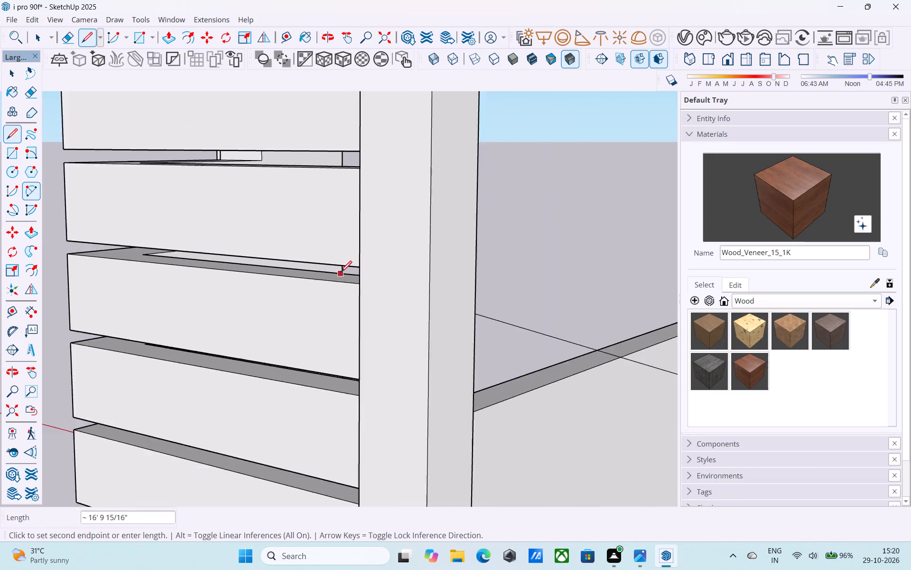
scroll(341, 273, down, 10)
middle_drag(439, 415, 279, 426)
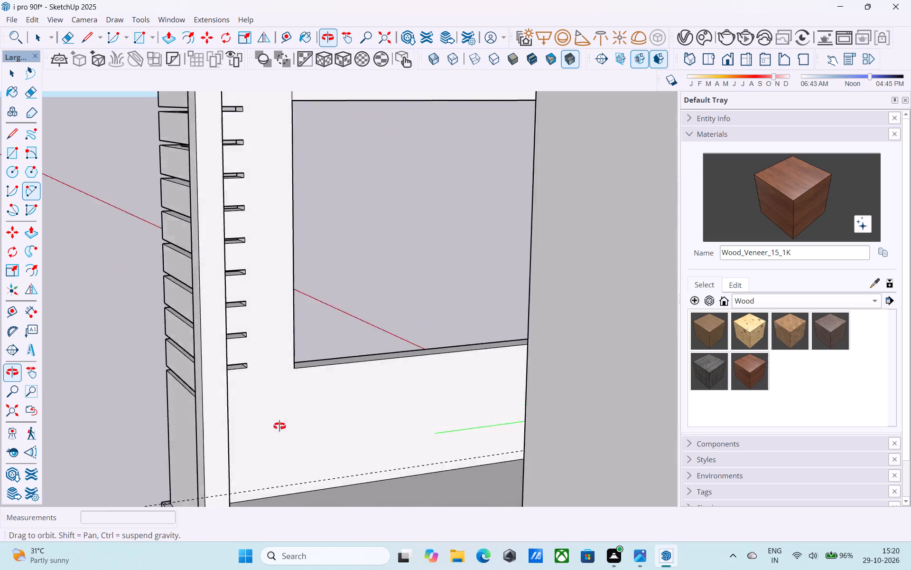
middle_drag(279, 426, 233, 426)
scroll(233, 426, up, 4)
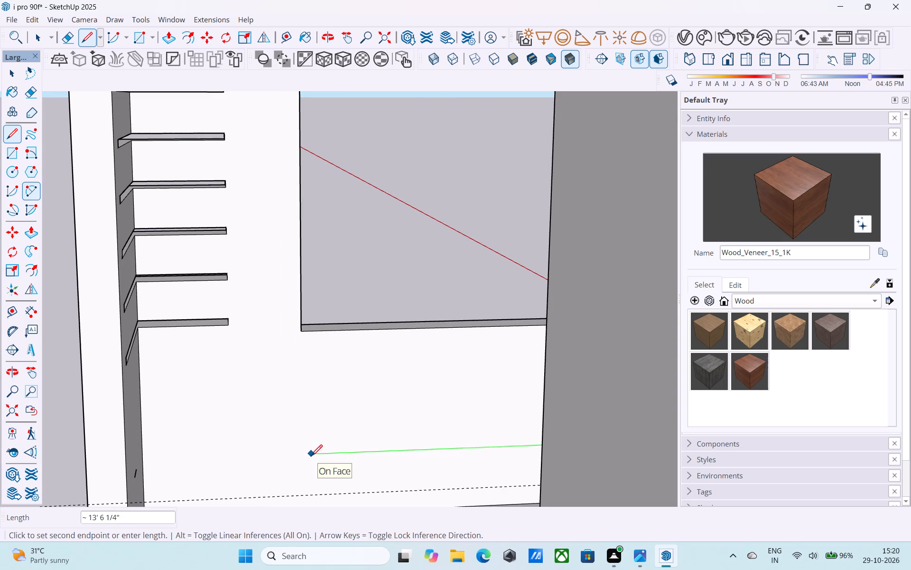
click(293, 452)
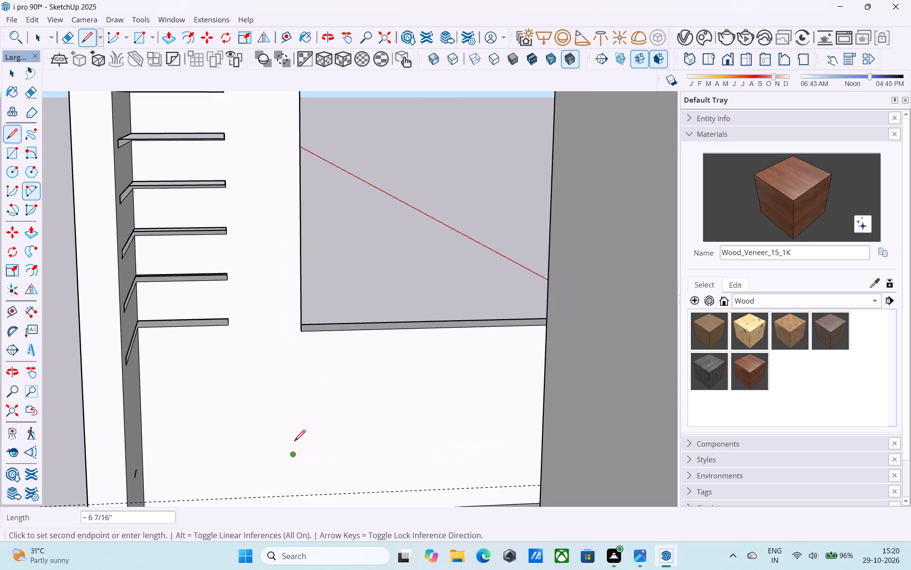
middle_drag(309, 425, 436, 430)
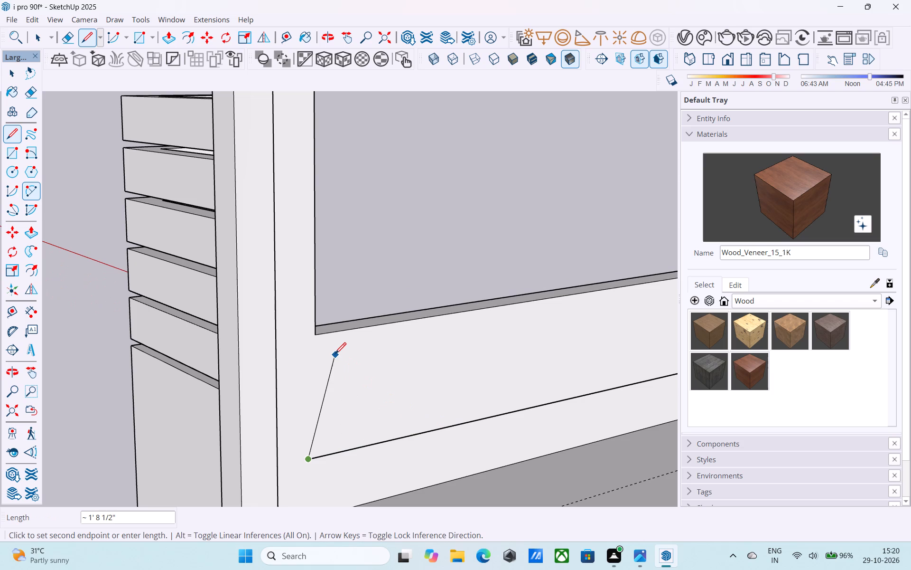
key(space)
Join the balcony opening's bottom corner beside the slatted pillar to the inner horizontal line with a 2' vertical line, and erase the overhanging end.
click(334, 351)
click(334, 351)
key(l)
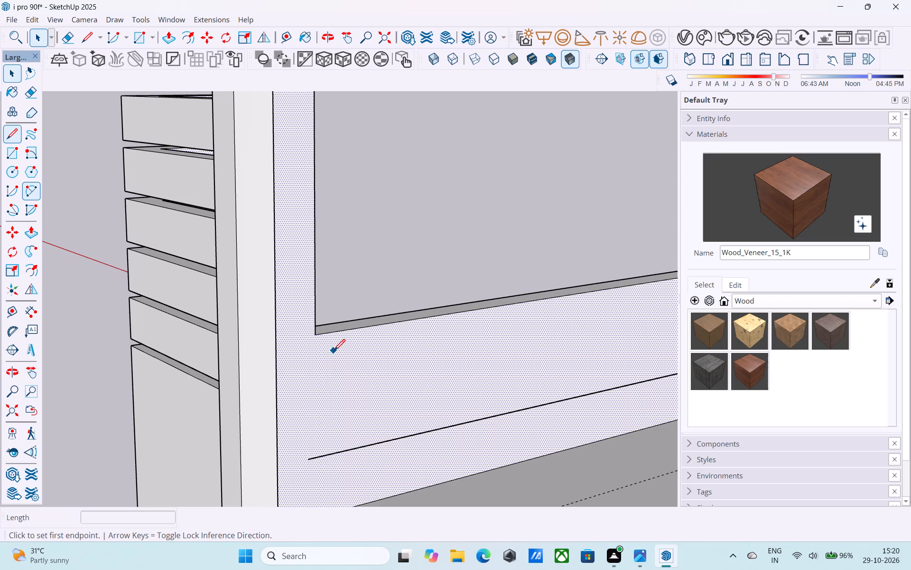
click(317, 332)
click(317, 459)
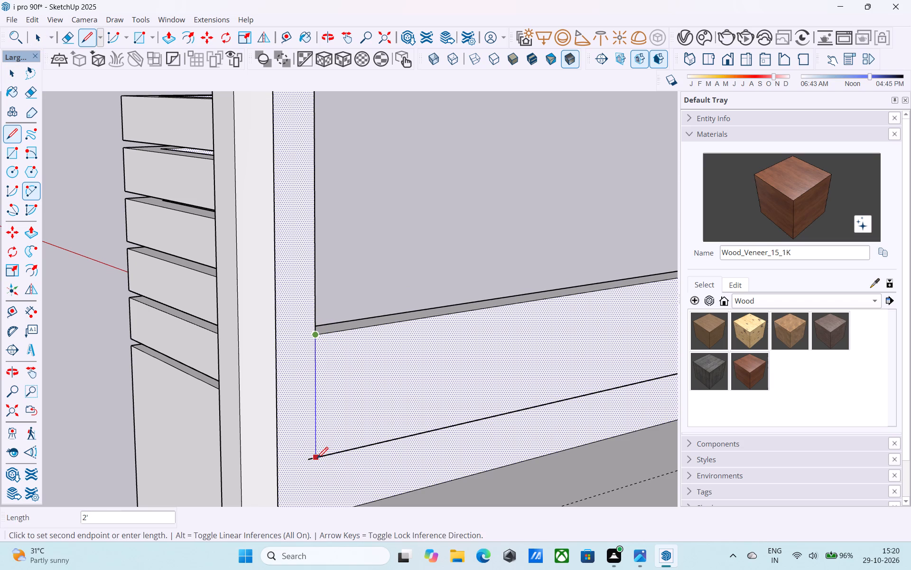
key(e)
drag(312, 456, 313, 464)
key(space)
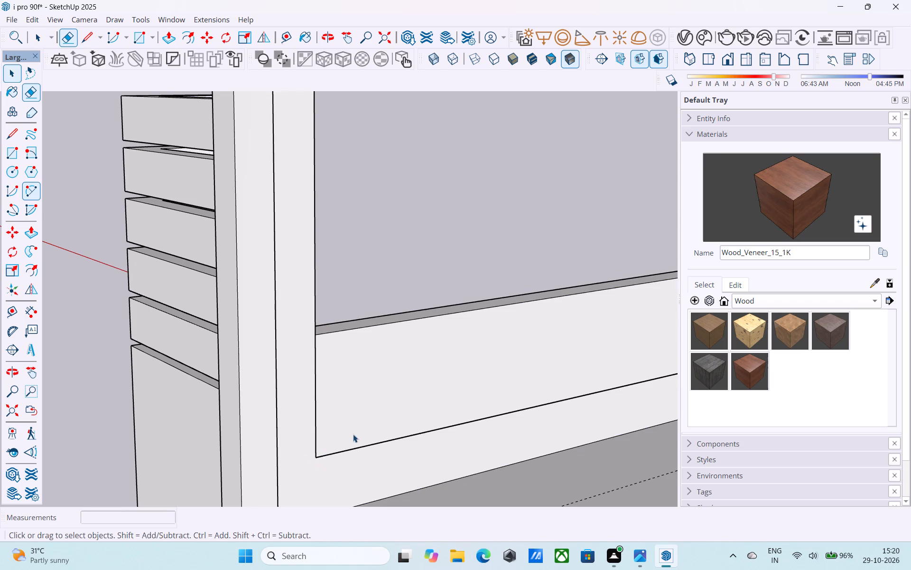
click(355, 431)
Close the outline on the parapet's inner face with a 2' vertical line at its other end, and select the enclosed panel.
scroll(355, 431, down, 4)
middle_drag(356, 431, 457, 406)
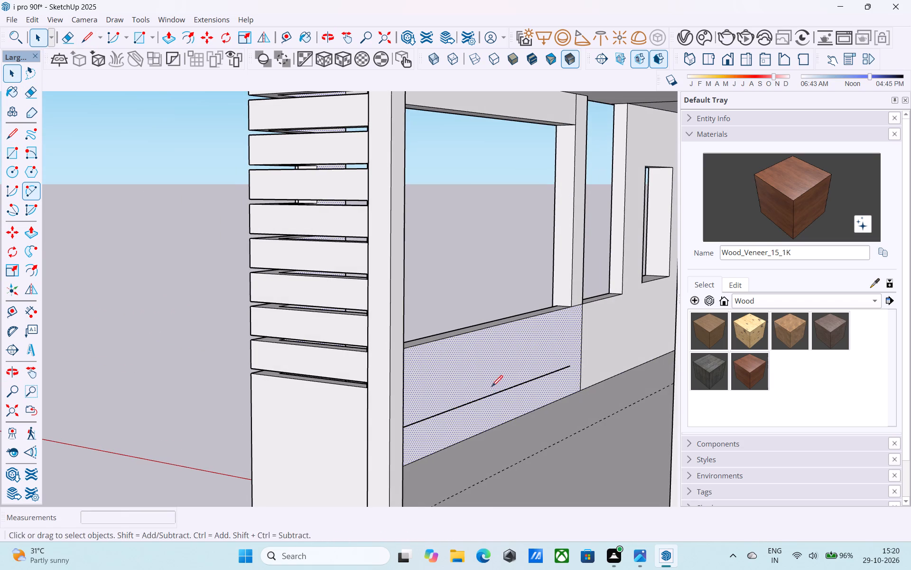
key(l)
click(572, 305)
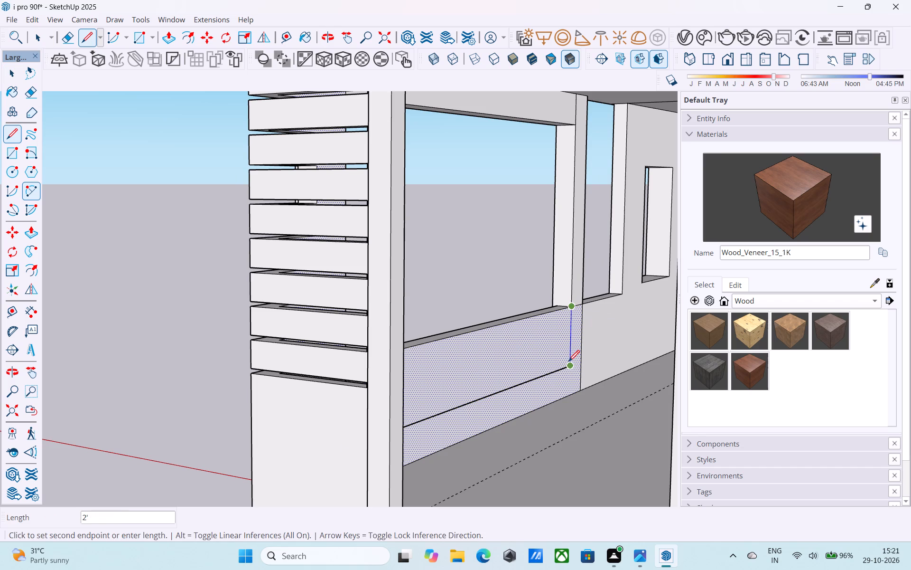
click(568, 362)
key(space)
click(546, 357)
Offset the outline of the balcony parapet's front panel 1" inward.
scroll(546, 357, down, 5)
middle_drag(546, 355, 561, 355)
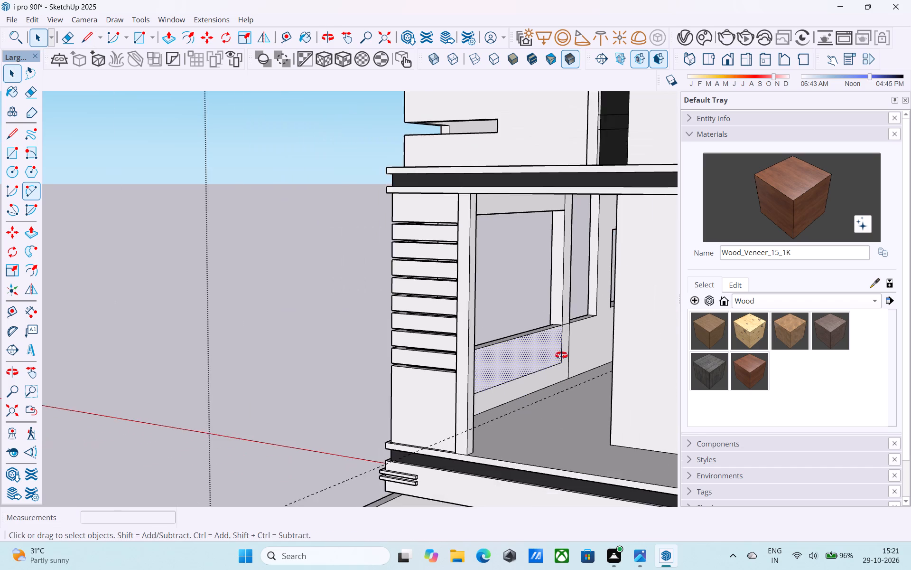
middle_drag(561, 355, 588, 350)
scroll(575, 346, down, 2)
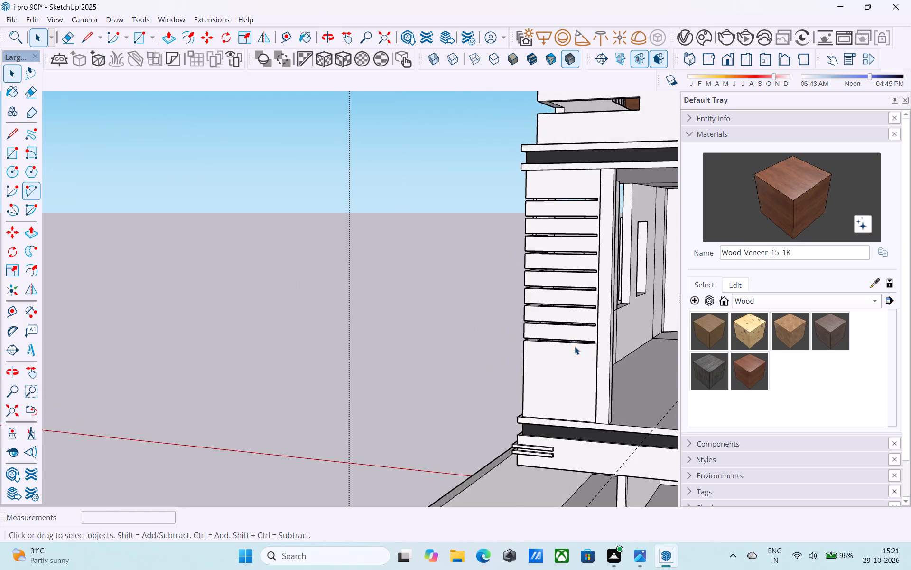
scroll(575, 346, down, 1)
shift+middle_drag(565, 343, 235, 389)
scroll(445, 396, up, 2)
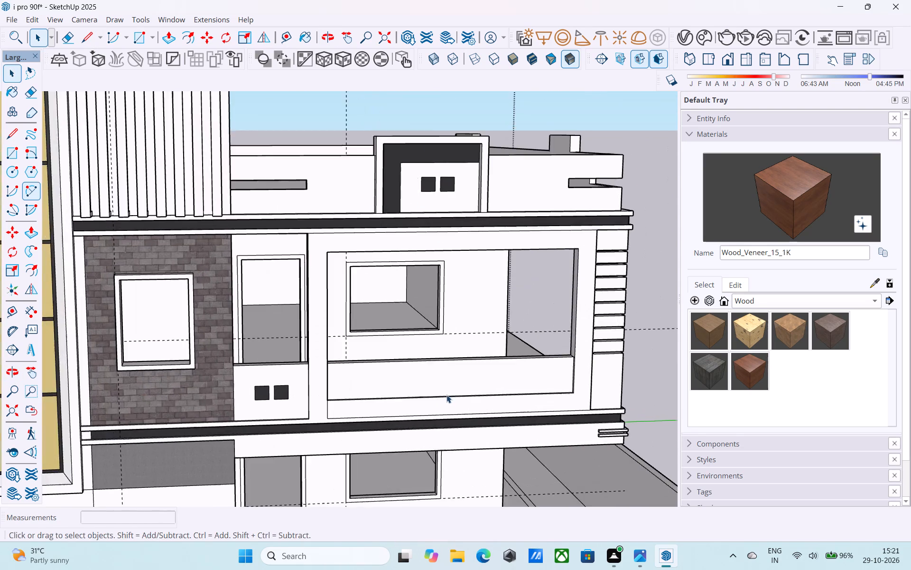
scroll(446, 395, up, 7)
shift+middle_drag(442, 382, 347, 407)
click(347, 404)
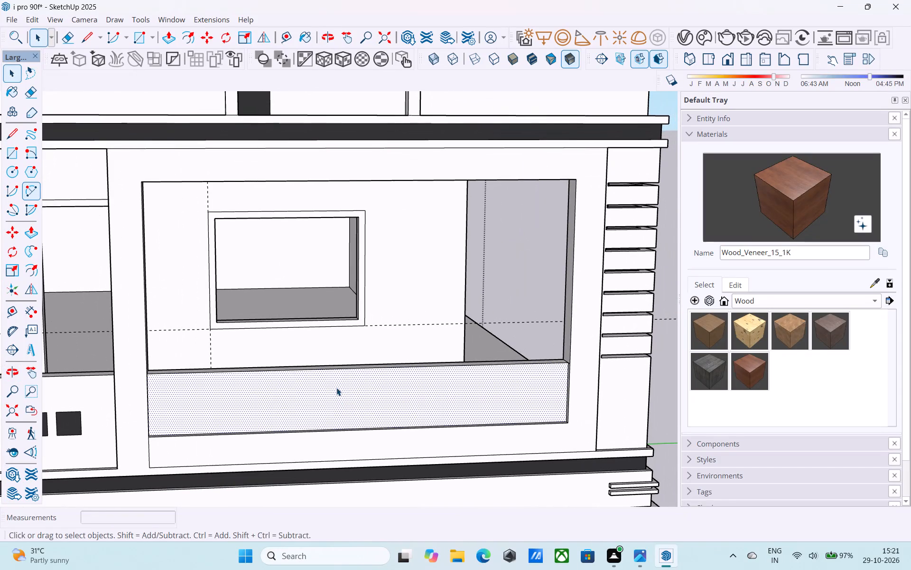
key(f)
click(336, 388)
key(1)
key(shift+quotedbl)
key(Return)
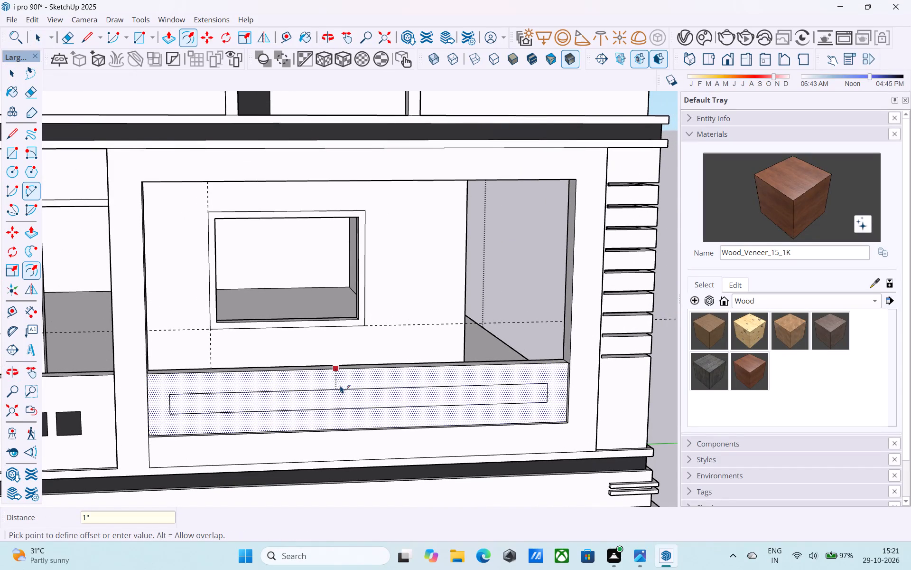
key(space)
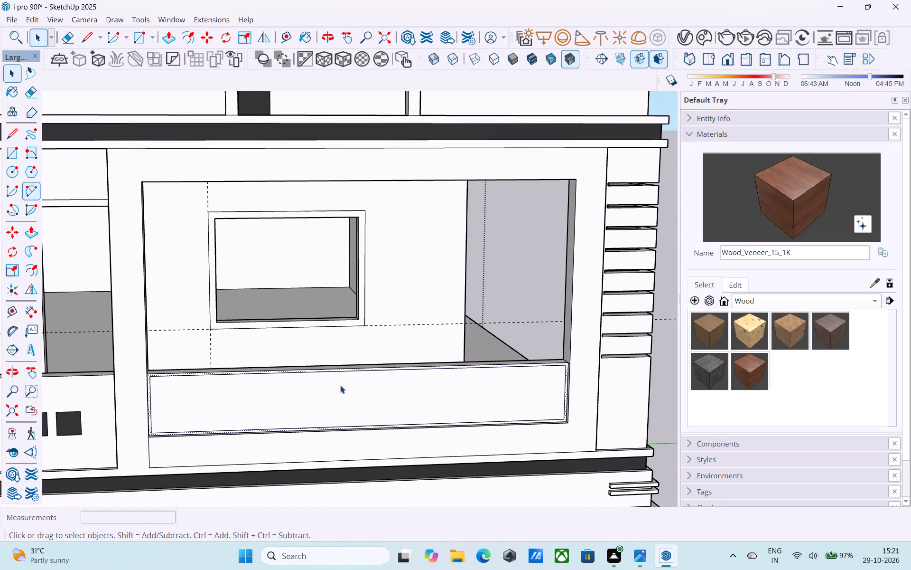
Push the panel inside the offset border back 6" through the parapet, leaving a thin frame around an opening.
click(340, 385)
key(p)
click(340, 385)
scroll(340, 385, up, 4)
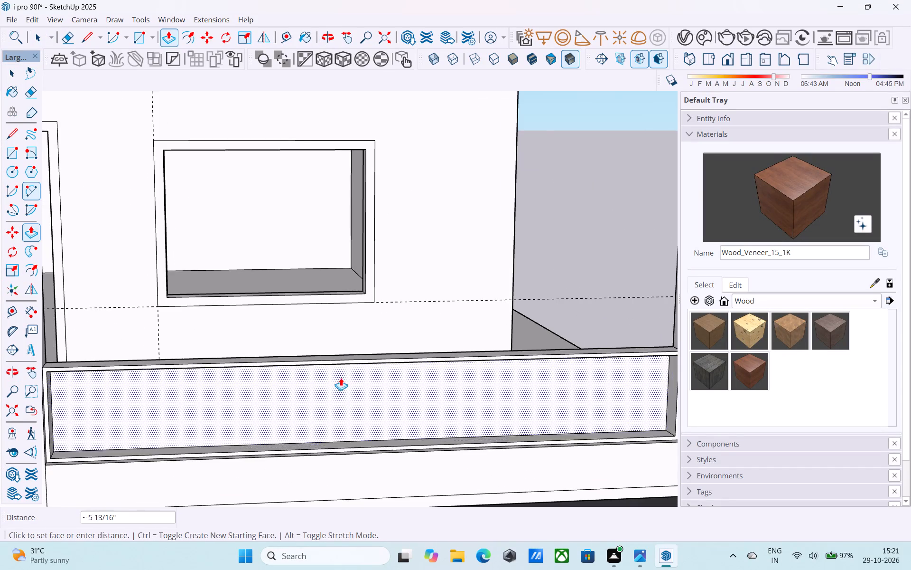
scroll(342, 374, up, 3)
click(342, 374)
scroll(342, 374, down, 11)
middle_drag(334, 415, 304, 390)
scroll(318, 381, down, 4)
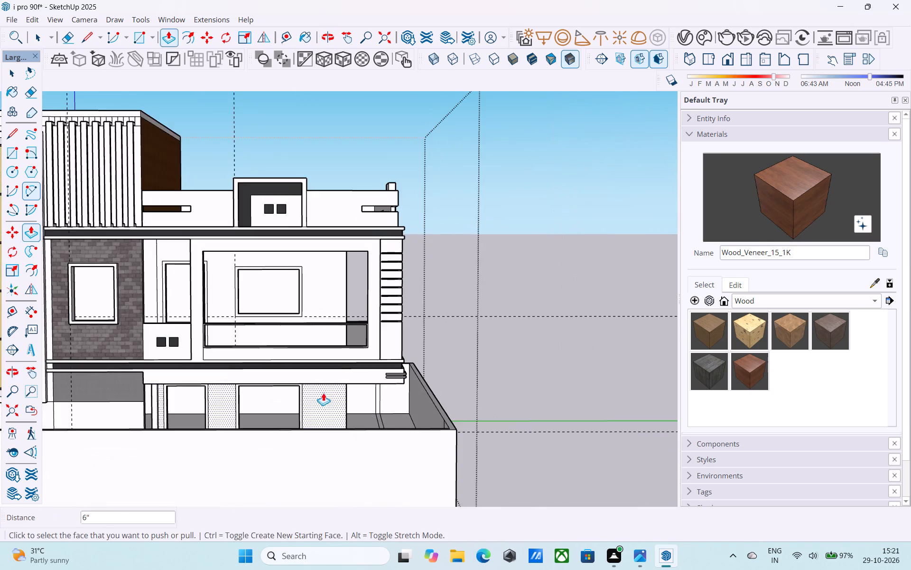
middle_drag(322, 393, 307, 407)
key(space)
Draw a rectangle between opposite rear corners of the framed parapet opening to fill its back plane.
scroll(204, 349, down, 2)
middle_drag(204, 349, 184, 363)
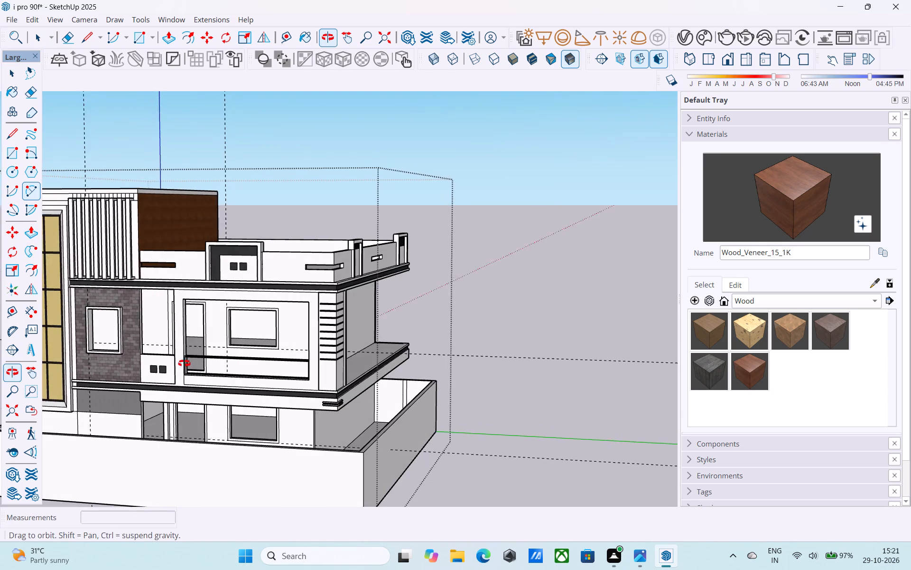
middle_drag(184, 363, 180, 362)
key(r)
scroll(180, 362, up, 20)
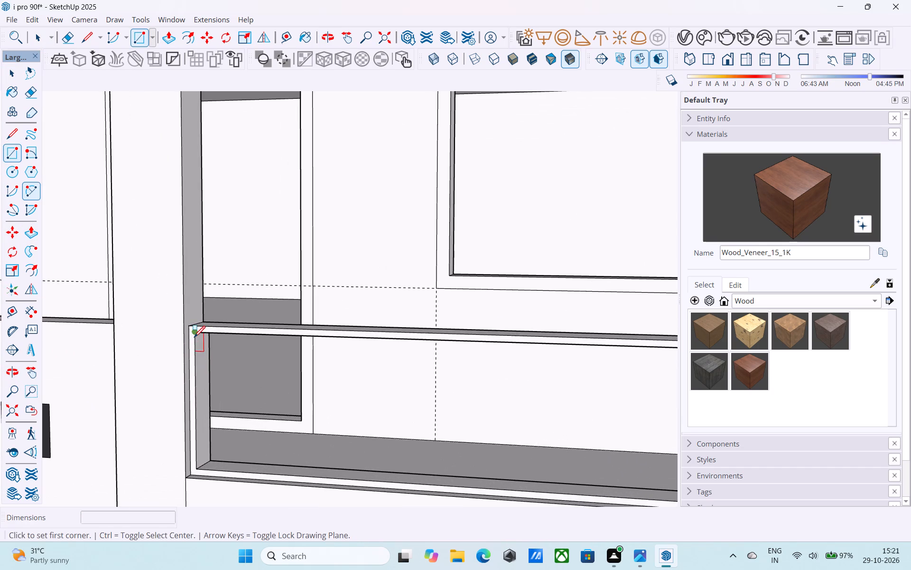
scroll(196, 339, down, 3)
shift+middle_drag(196, 342, 138, 313)
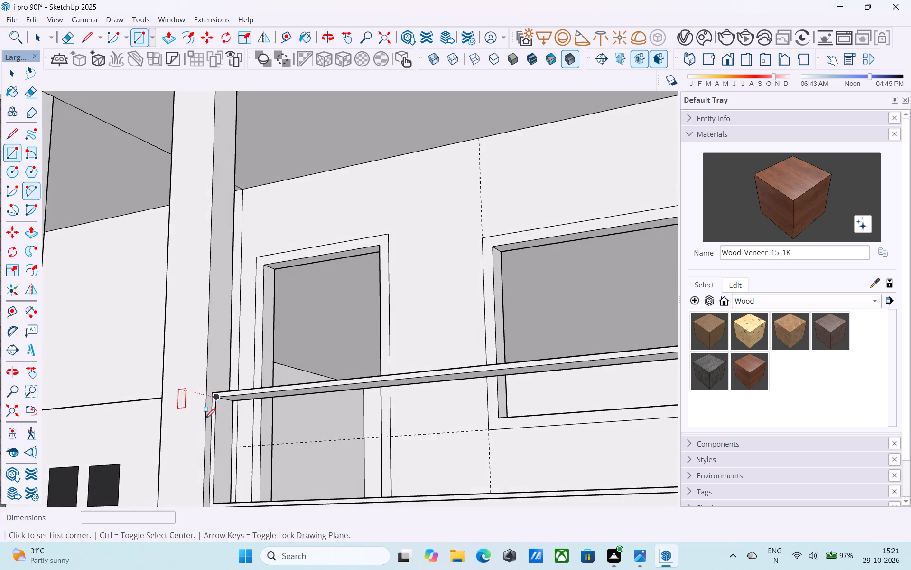
scroll(239, 407, up, 4)
click(231, 395)
scroll(228, 394, down, 9)
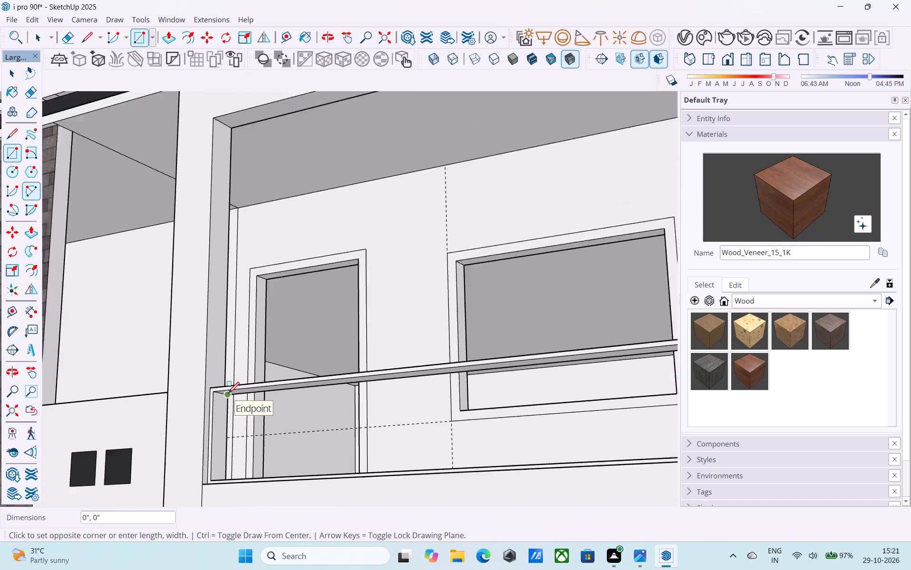
scroll(228, 394, down, 10)
middle_drag(479, 420, 704, 518)
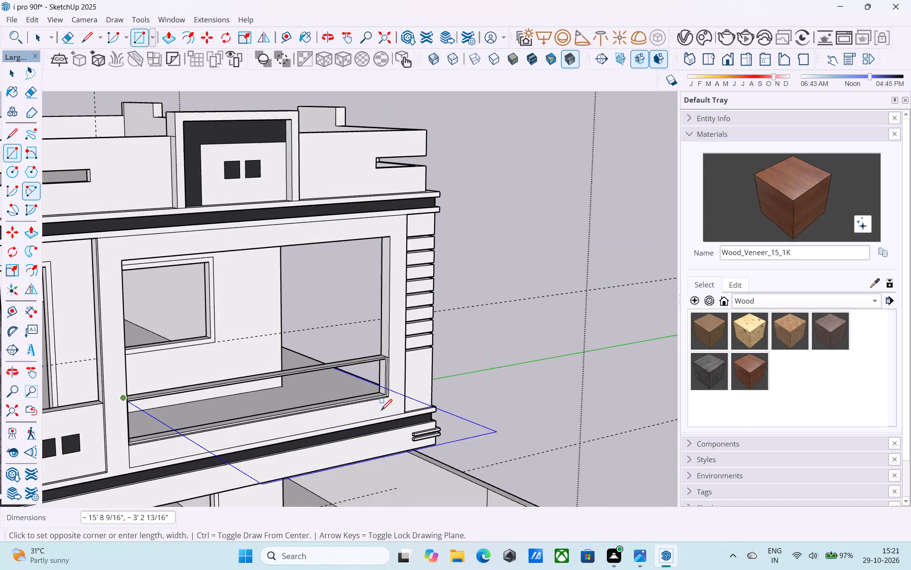
scroll(373, 409, up, 6)
click(379, 391)
Examine the filled parapet panel and the surrounding balcony front from several angles.
scroll(379, 391, down, 3)
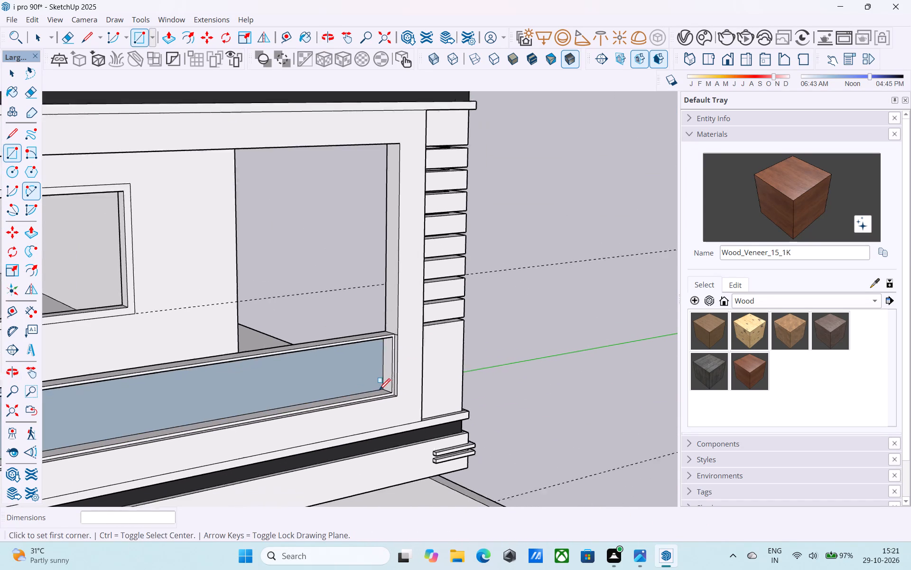
scroll(379, 391, down, 1)
shift+middle_drag(379, 391, 473, 367)
scroll(455, 362, down, 4)
shift+middle_drag(437, 389, 360, 393)
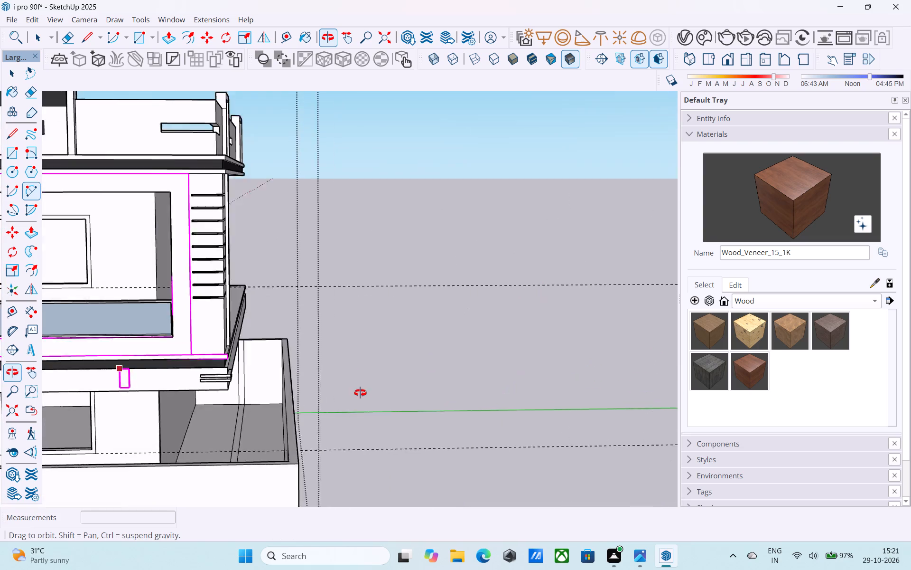
shift+middle_drag(360, 393, 442, 391)
middle_drag(129, 337, 208, 370)
shift+scroll(208, 370, down, 1)
middle_drag(108, 355, 80, 348)
middle_drag(190, 342, 223, 345)
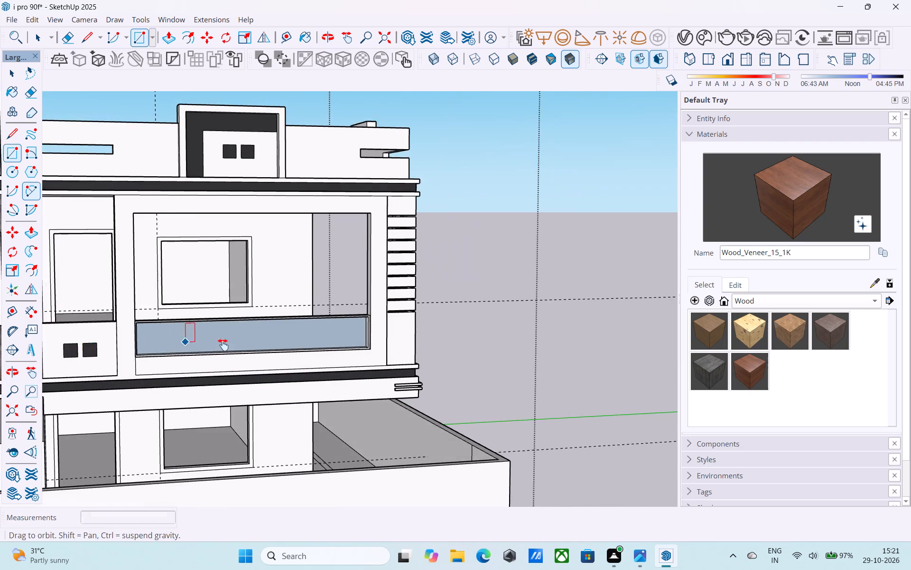
middle_drag(223, 345, 320, 353)
middle_drag(129, 327, 267, 356)
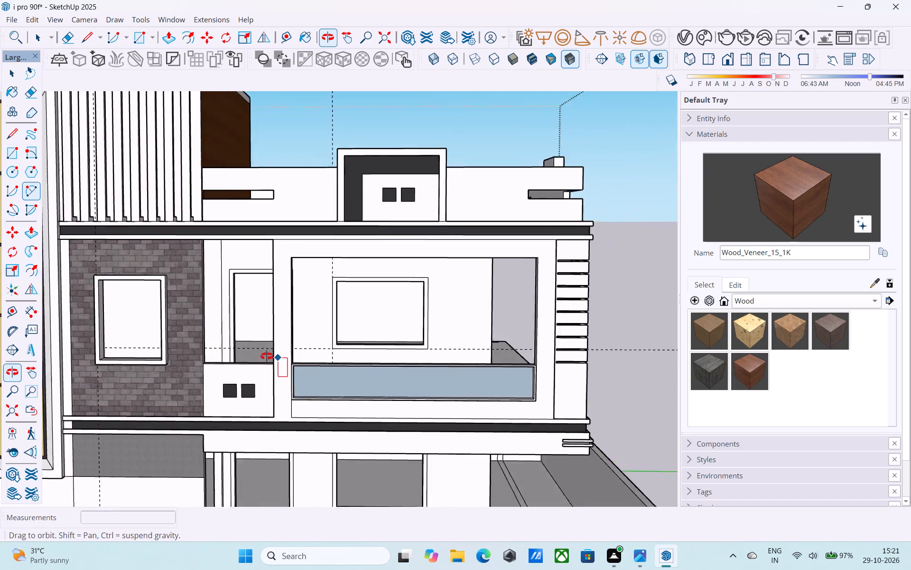
middle_drag(267, 356, 224, 345)
Draw a 13' 6" by 1' 10" rectangle across the front plane of the framed parapet opening.
scroll(146, 335, up, 15)
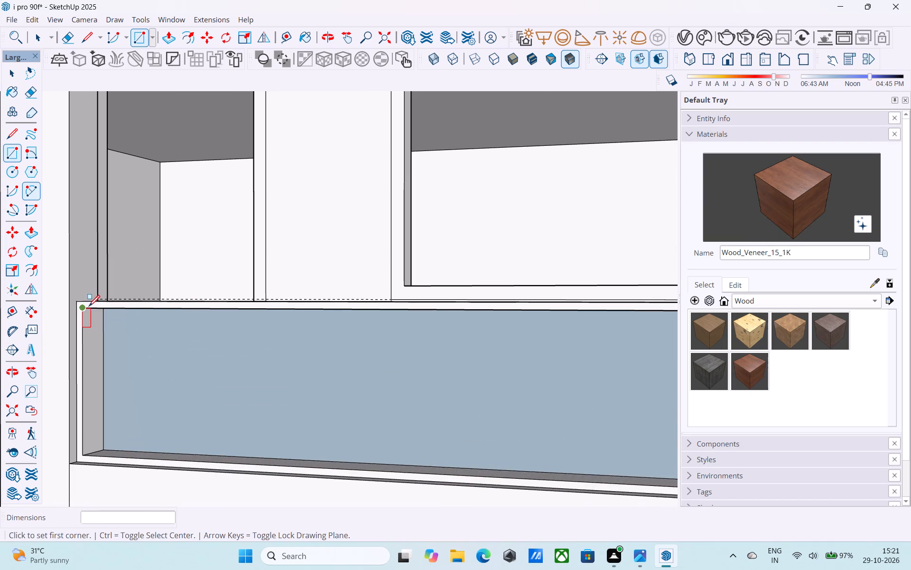
click(83, 308)
scroll(84, 308, down, 11)
middle_drag(437, 348, 464, 355)
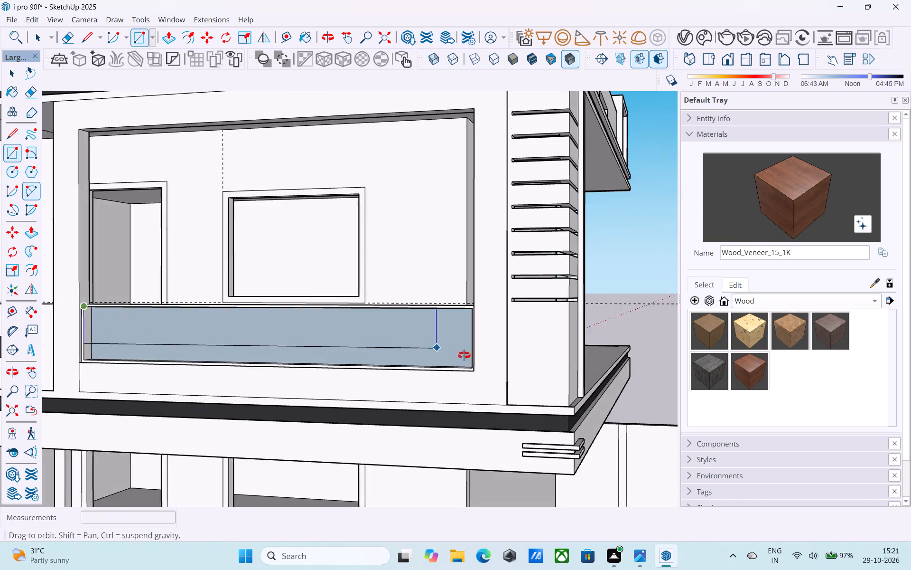
middle_drag(464, 355, 580, 377)
scroll(486, 369, up, 10)
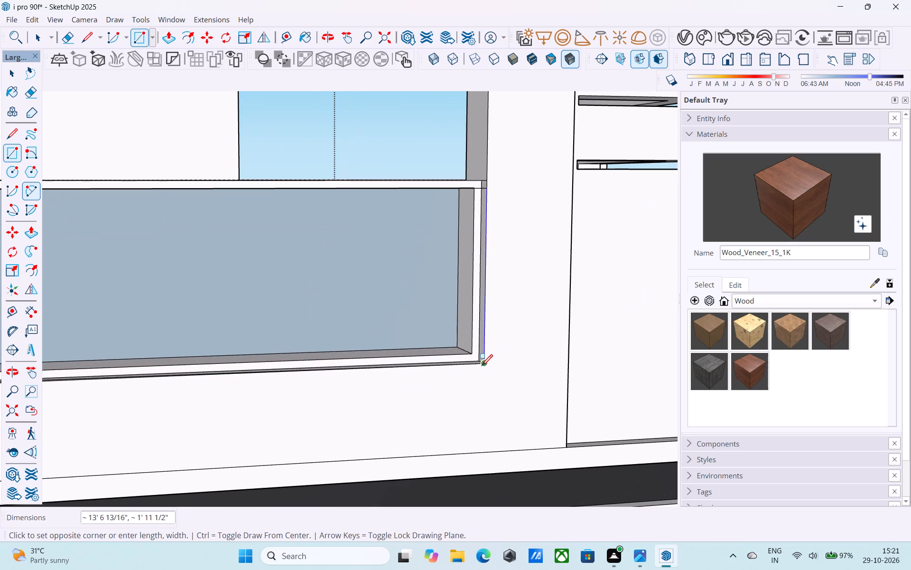
click(470, 354)
Paint the front and rear infill faces of the framed balcony parapet with the Glass_Basic_01 material.
click(778, 305)
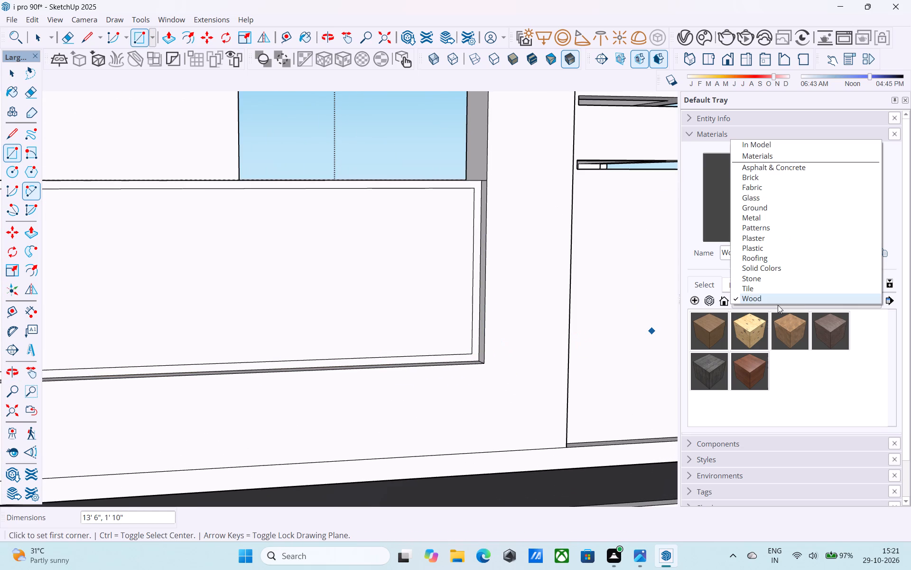
click(759, 198)
click(702, 335)
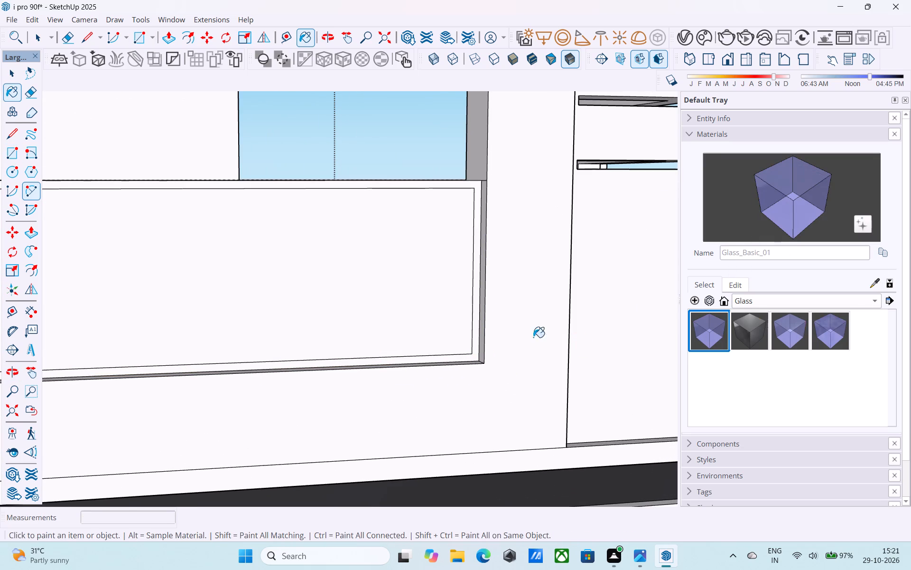
click(236, 323)
scroll(332, 296, down, 10)
middle_drag(339, 318, 0, 411)
middle_drag(311, 344, 314, 343)
scroll(311, 344, up, 1)
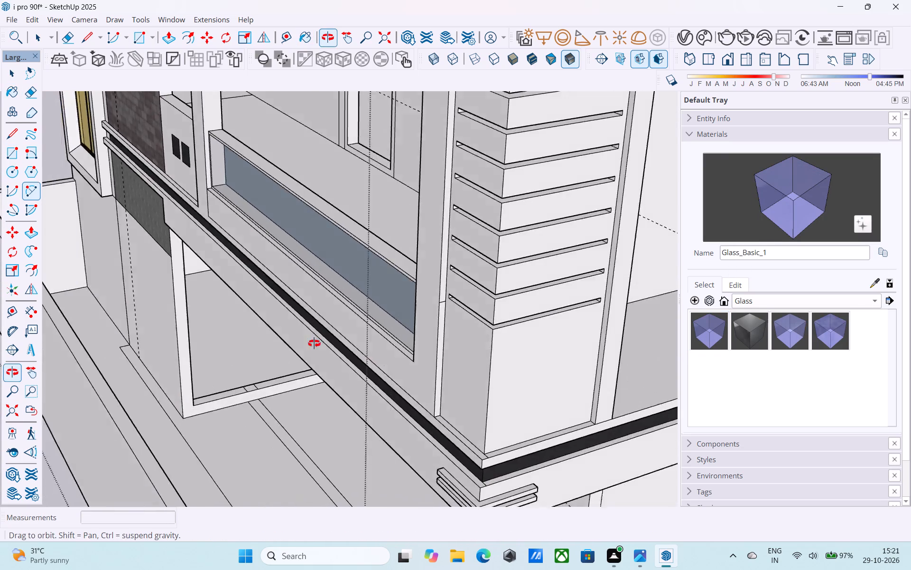
middle_drag(314, 343, 1, 290)
click(369, 296)
Examine the glazed balcony parapet and the surrounding front facade from several angles.
middle_drag(325, 309, 735, 296)
scroll(535, 306, down, 4)
shift+middle_drag(495, 332, 643, 351)
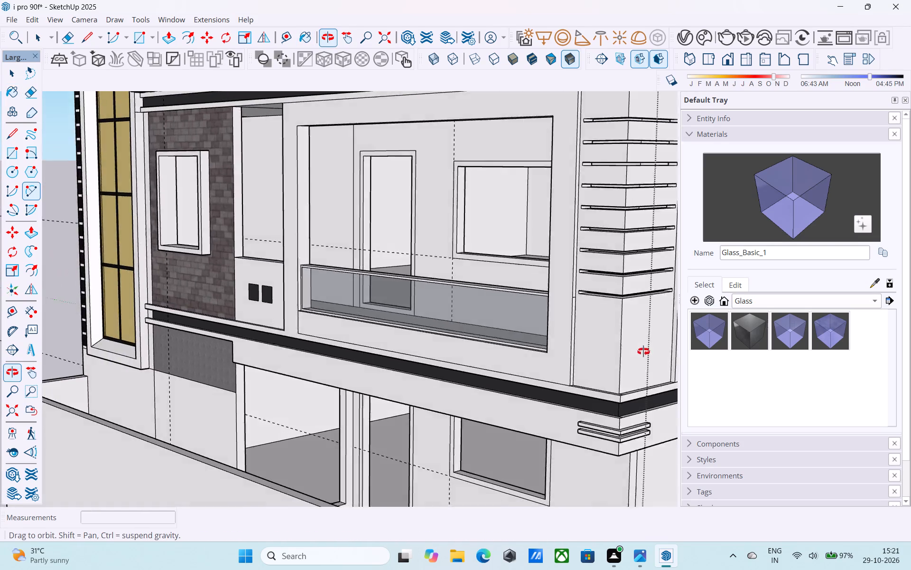
shift+middle_drag(643, 351, 679, 356)
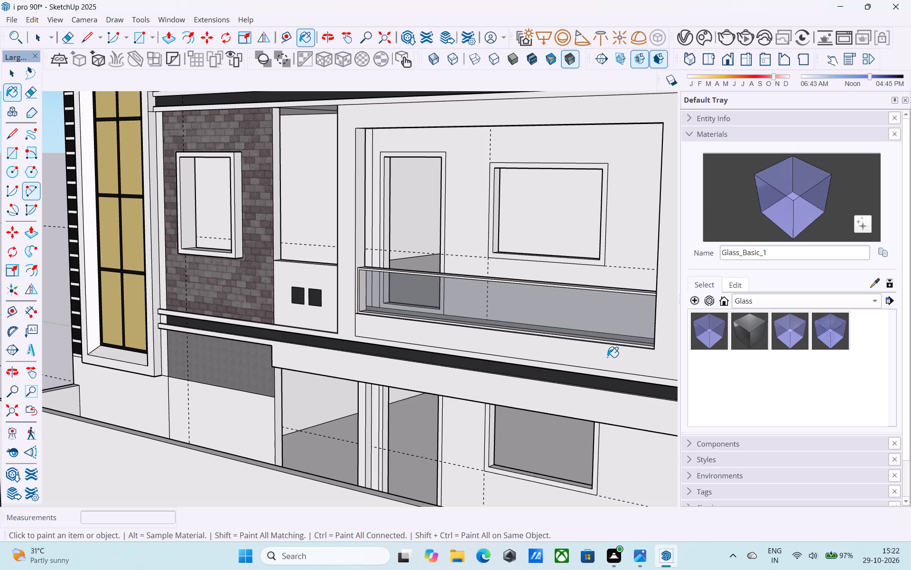
scroll(612, 336, down, 5)
middle_drag(603, 334, 676, 329)
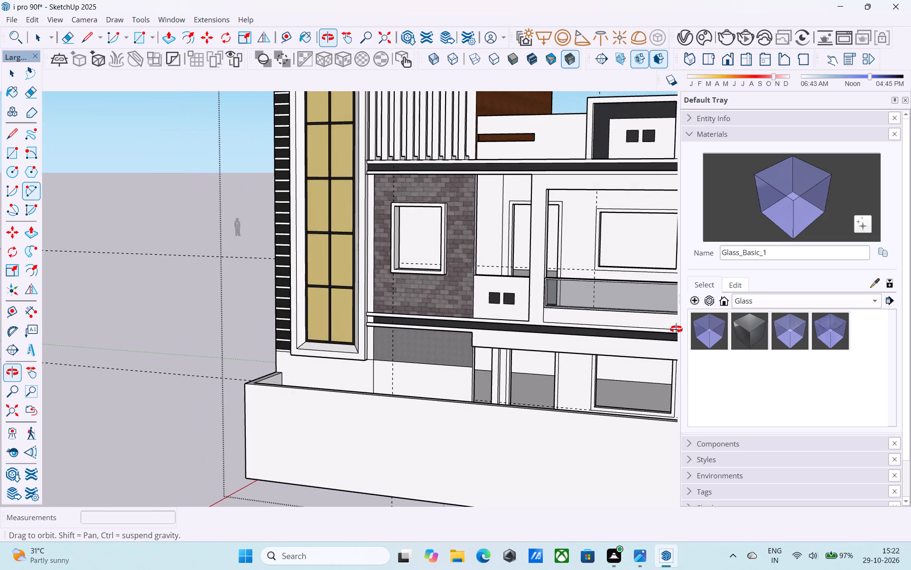
middle_drag(676, 329, 373, 388)
scroll(334, 413, up, 10)
scroll(301, 442, down, 2)
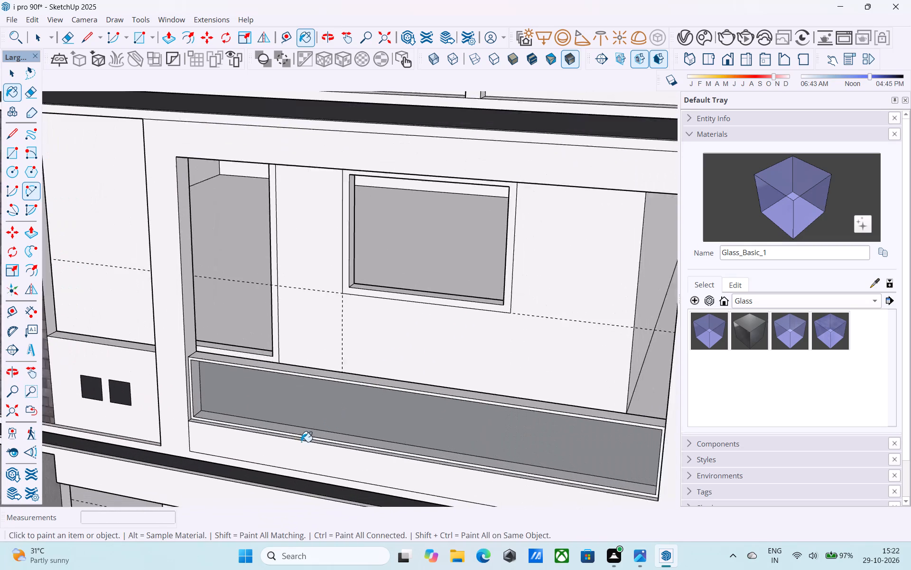
scroll(301, 442, down, 1)
shift+middle_drag(301, 442, 293, 370)
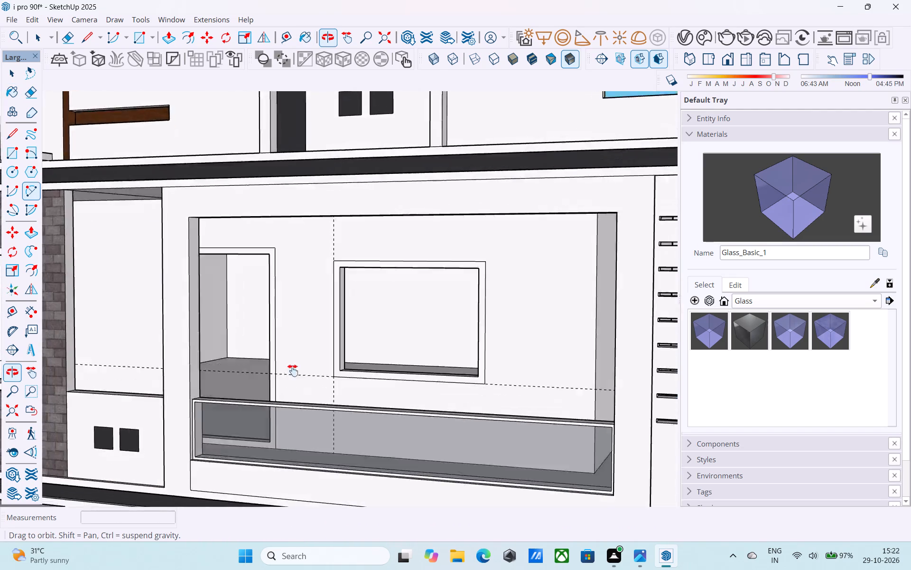
shift+middle_drag(293, 370, 356, 353)
key(space)
scroll(357, 353, down, 5)
shift+middle_drag(439, 375, 408, 372)
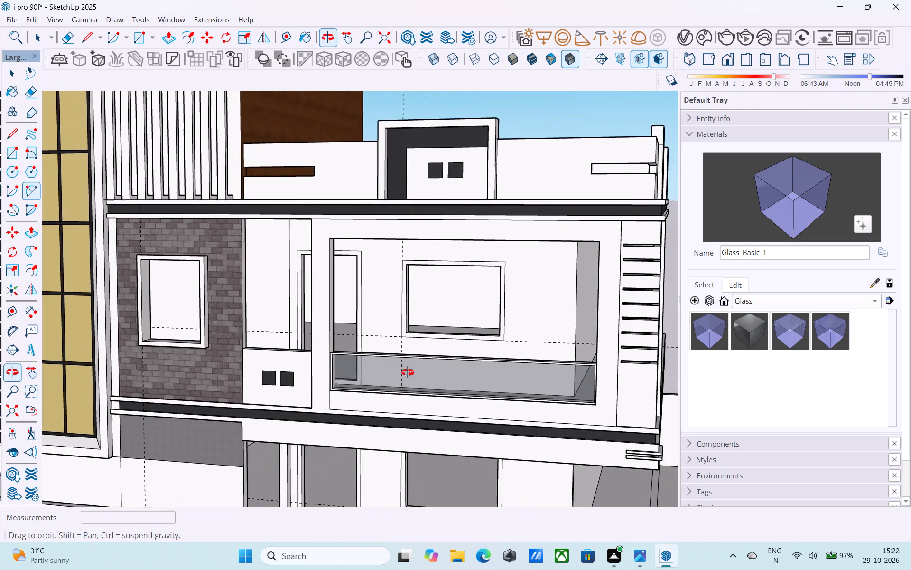
shift+middle_drag(408, 372, 477, 370)
shift+middle_drag(495, 366, 339, 389)
scroll(344, 388, down, 4)
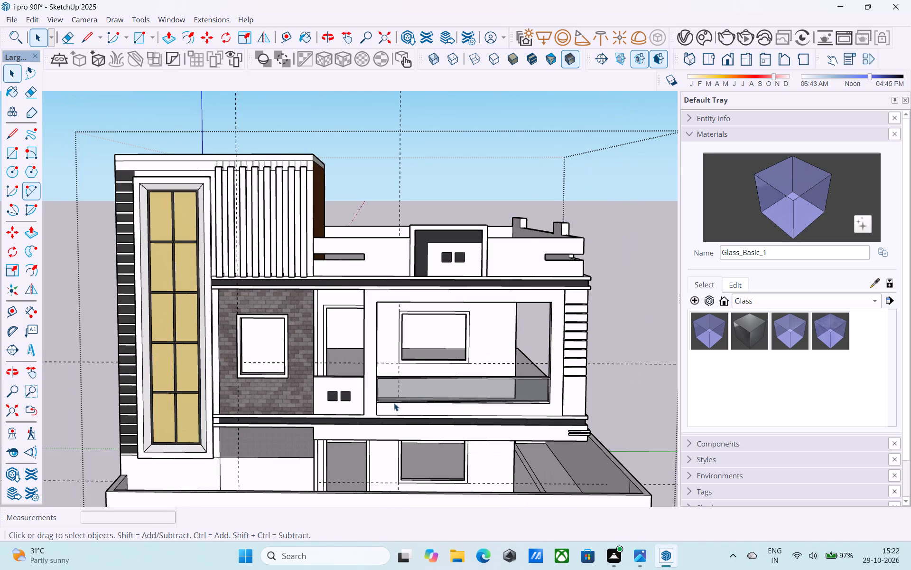
shift+middle_drag(394, 403, 340, 394)
Erase the horizontal and vertical dashed guide lines crossing the balcony wall beside its window.
scroll(339, 380, up, 4)
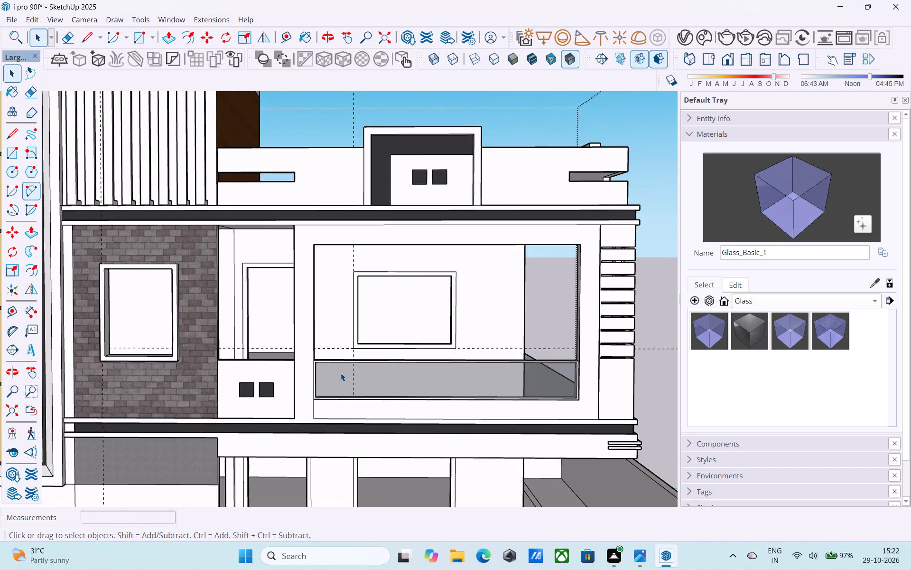
scroll(341, 373, up, 4)
key(e)
click(337, 338)
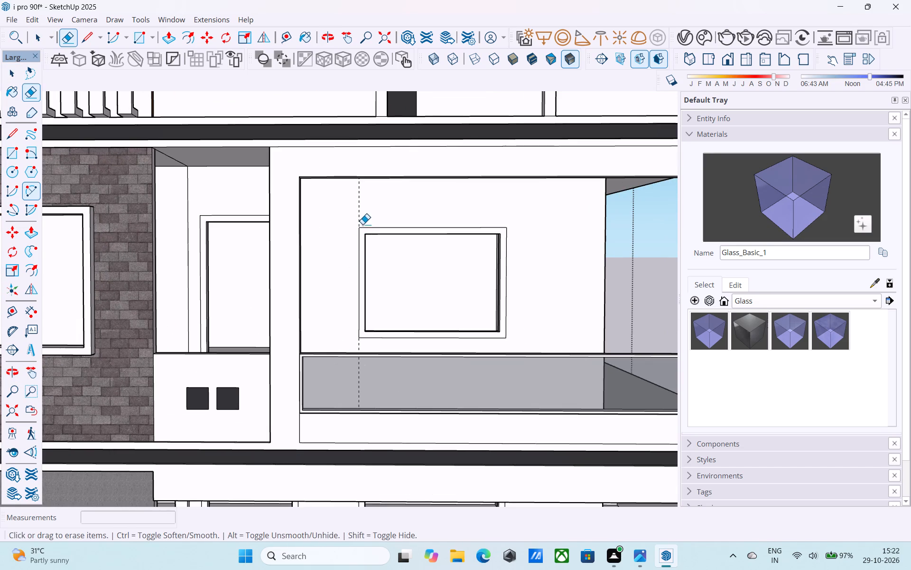
click(357, 219)
click(357, 219)
scroll(360, 219, down, 4)
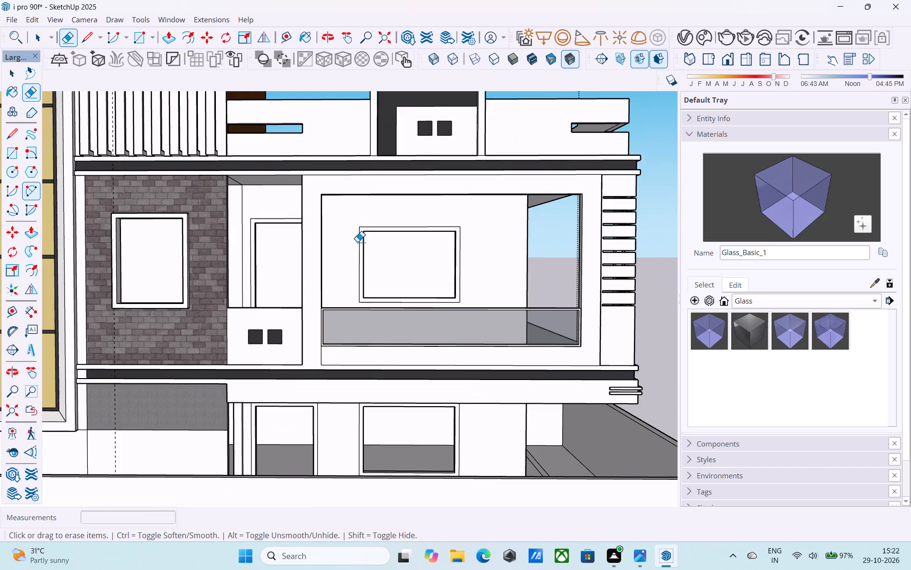
scroll(326, 279, down, 4)
Save the model.
key(space)
scroll(325, 281, down, 4)
shift+middle_drag(325, 281, 273, 332)
key(ctrl+s)
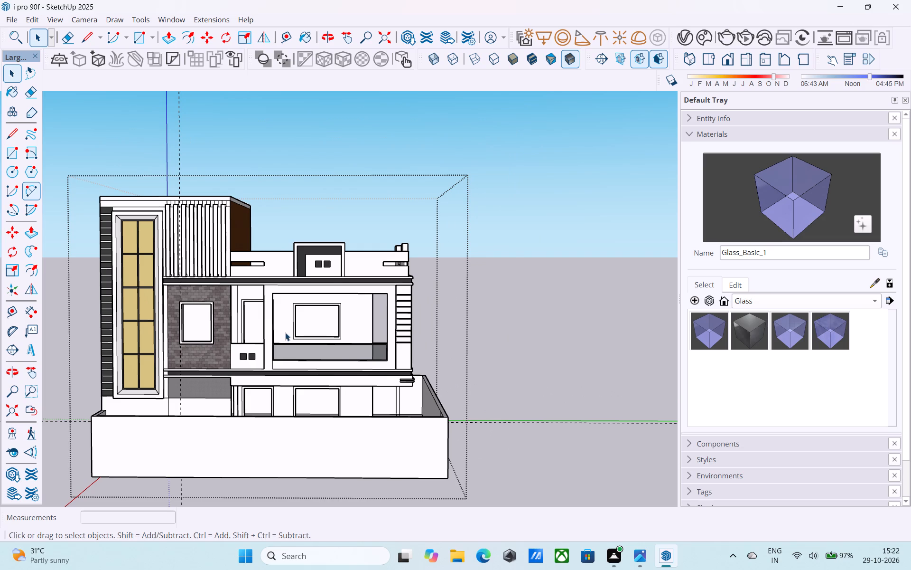
Erase the stray edge at the compound wall's front corner on the open side of the house.
middle_drag(288, 333, 301, 365)
scroll(301, 362, down, 4)
middle_drag(314, 387, 313, 413)
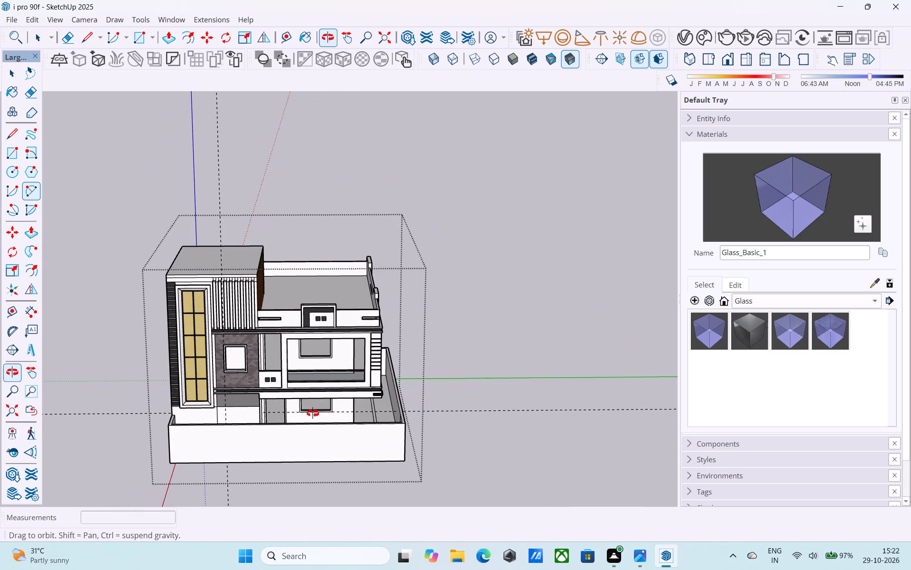
middle_drag(313, 413, 437, 444)
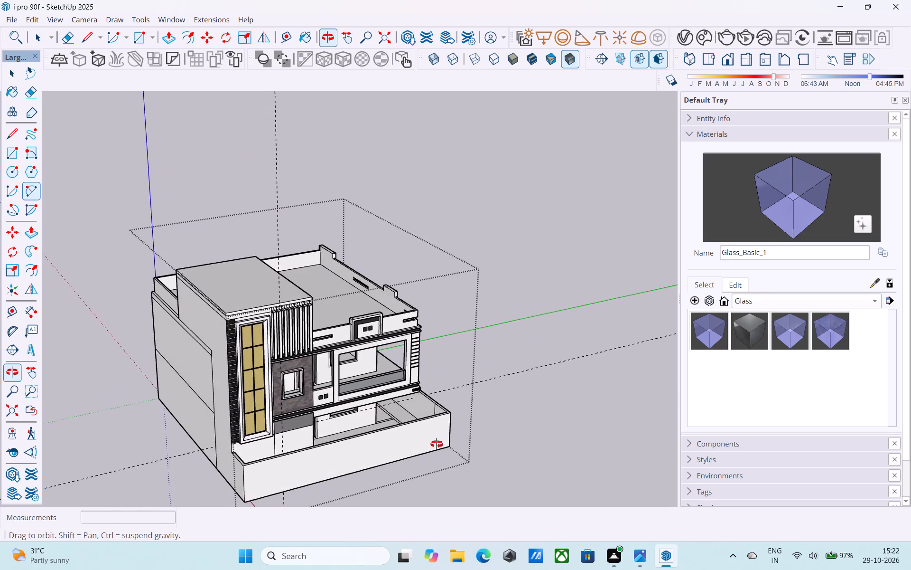
middle_drag(437, 444, 439, 445)
scroll(438, 412, up, 9)
key(e)
drag(440, 407, 437, 405)
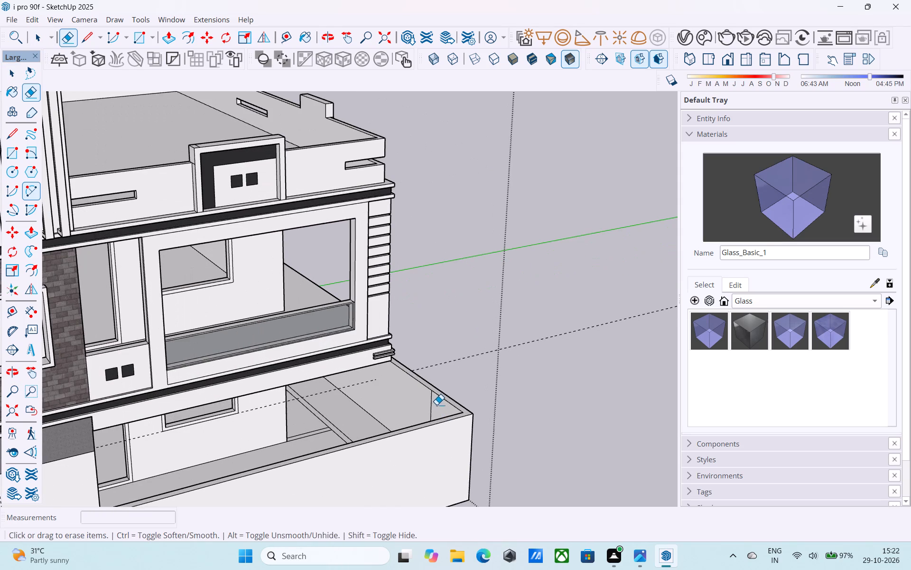
drag(437, 405, 427, 399)
key(space)
Draw a 1' by 1' square from the inner front corner of the compound wall's top, on the open side of the house.
scroll(424, 394, down, 5)
middle_drag(425, 398, 402, 399)
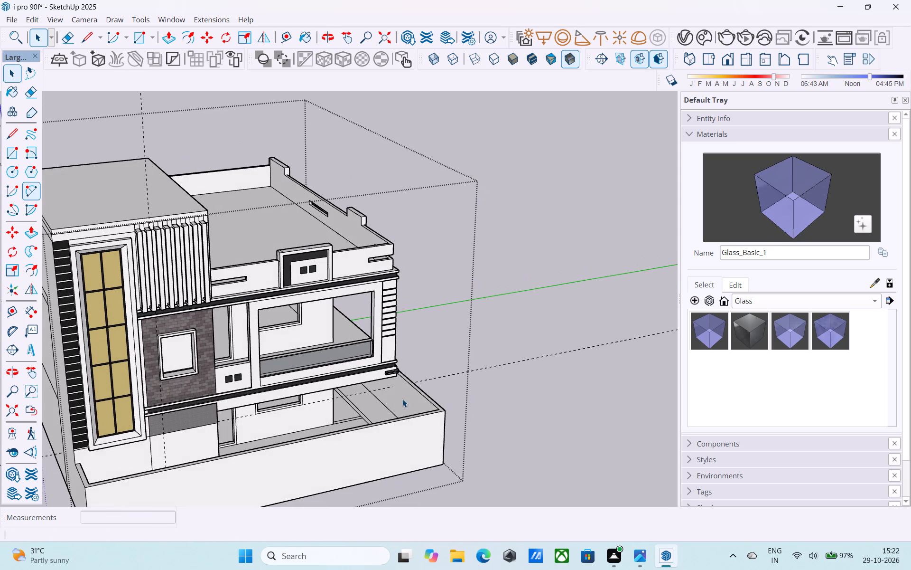
middle_drag(480, 403, 402, 487)
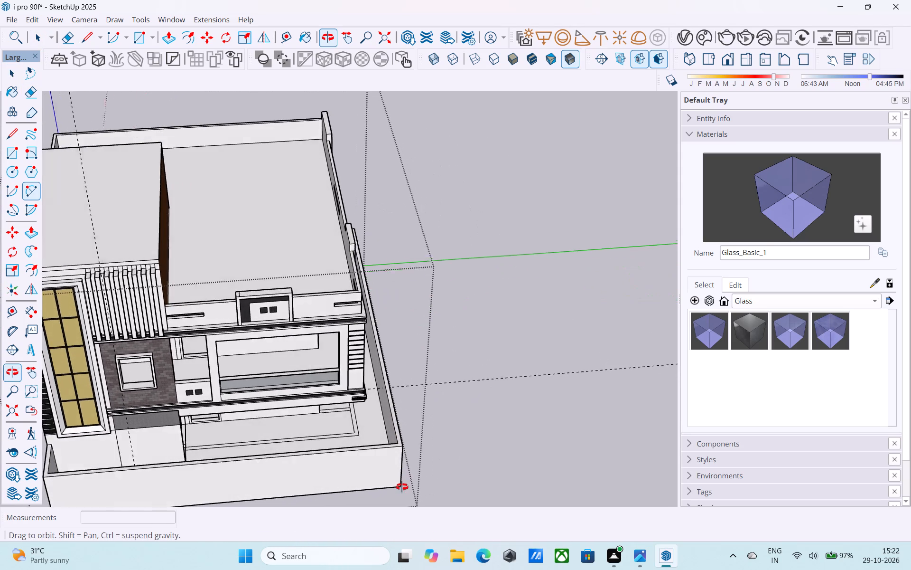
middle_drag(402, 487, 406, 538)
scroll(406, 538, up, 5)
scroll(481, 414, down, 4)
middle_drag(476, 435, 433, 435)
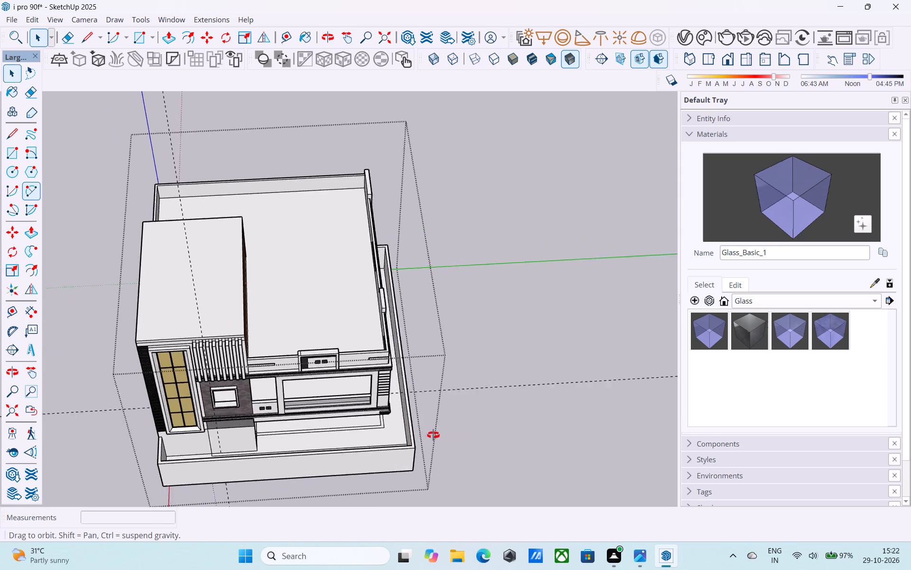
middle_drag(433, 435, 421, 431)
scroll(391, 449, up, 16)
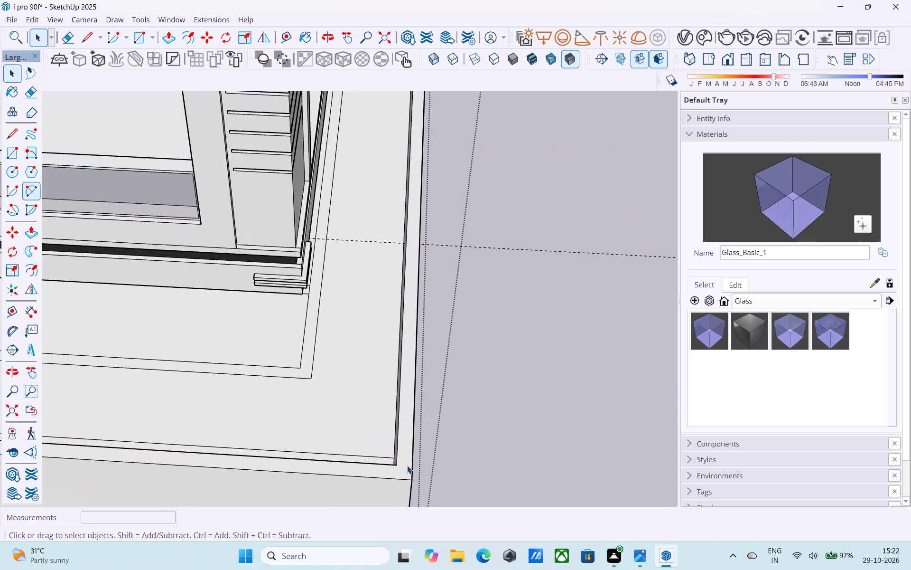
middle_click(406, 466)
key(r)
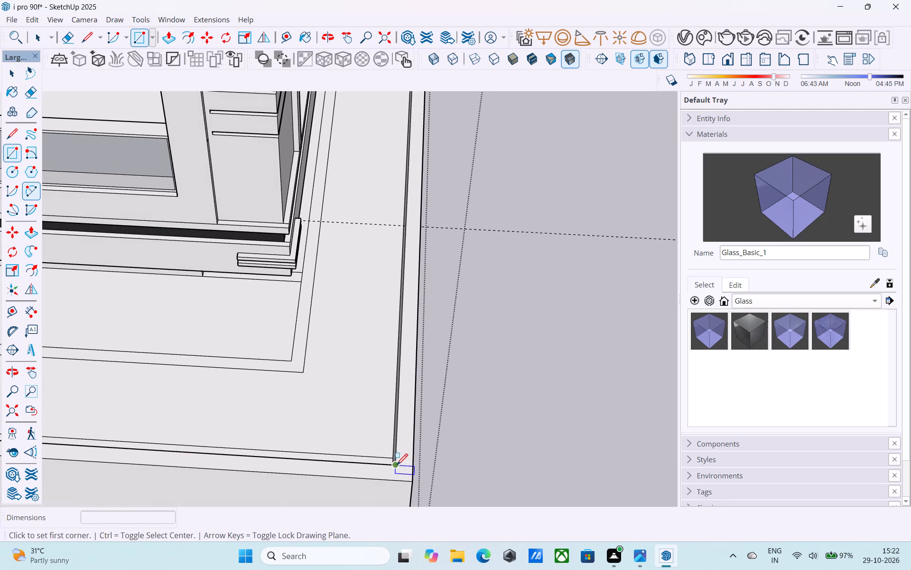
click(397, 466)
scroll(442, 486, down, 3)
middle_drag(442, 488, 433, 450)
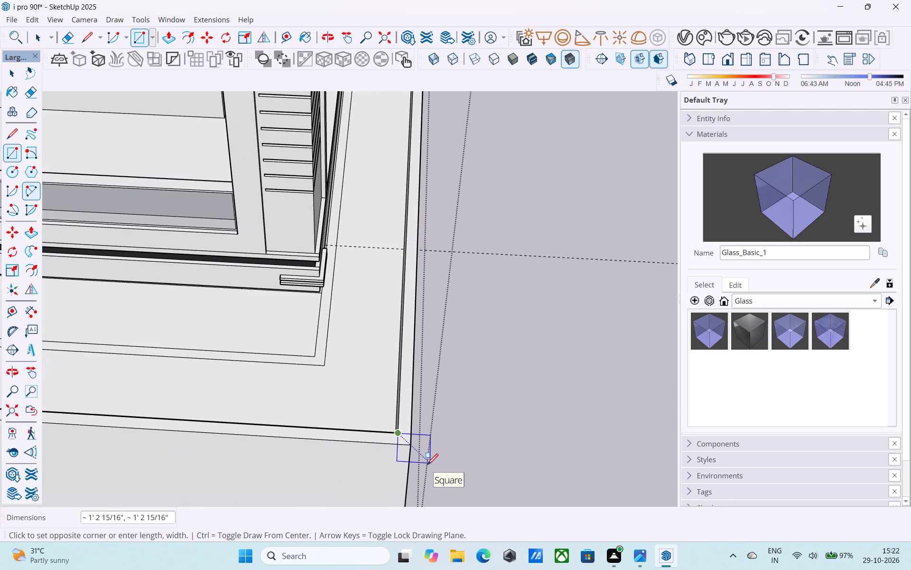
text(1',1')
key(Return)
Push/Pull the corner square down to the base of the compound wall to form a column.
middle_drag(424, 463, 389, 342)
scroll(391, 341, down, 3)
middle_drag(391, 341, 406, 342)
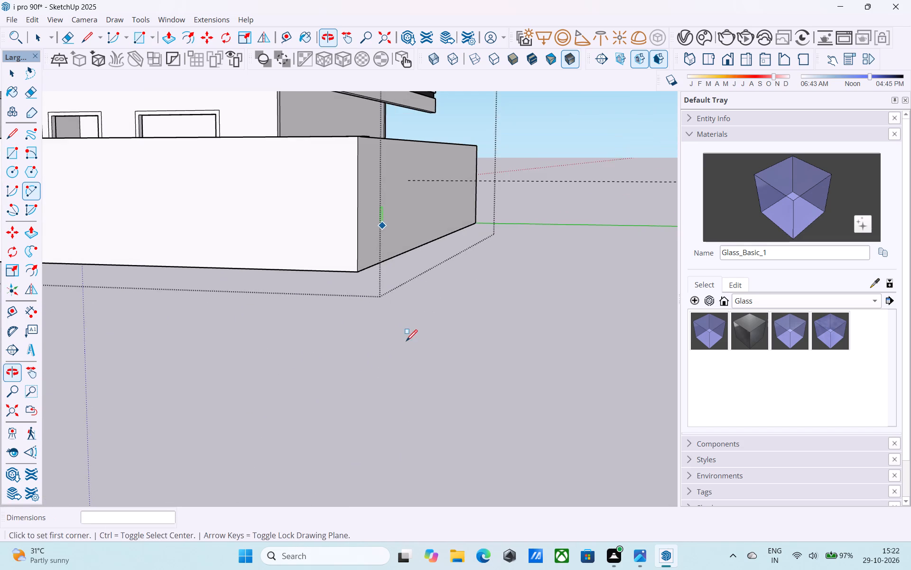
key(space)
scroll(406, 320, down, 4)
shift+middle_drag(406, 320, 430, 389)
scroll(390, 250, up, 1)
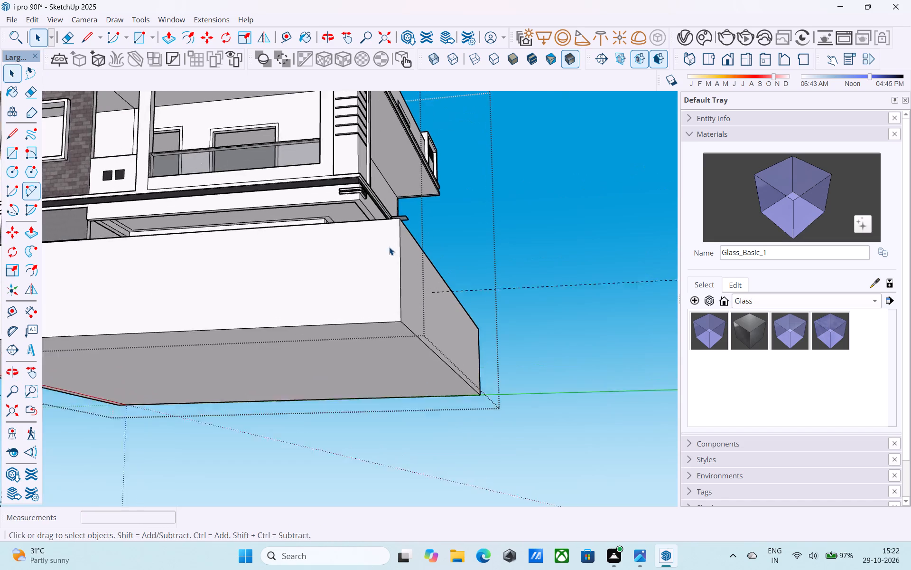
scroll(389, 247, up, 8)
click(405, 205)
scroll(405, 205, up, 3)
key(p)
click(405, 205)
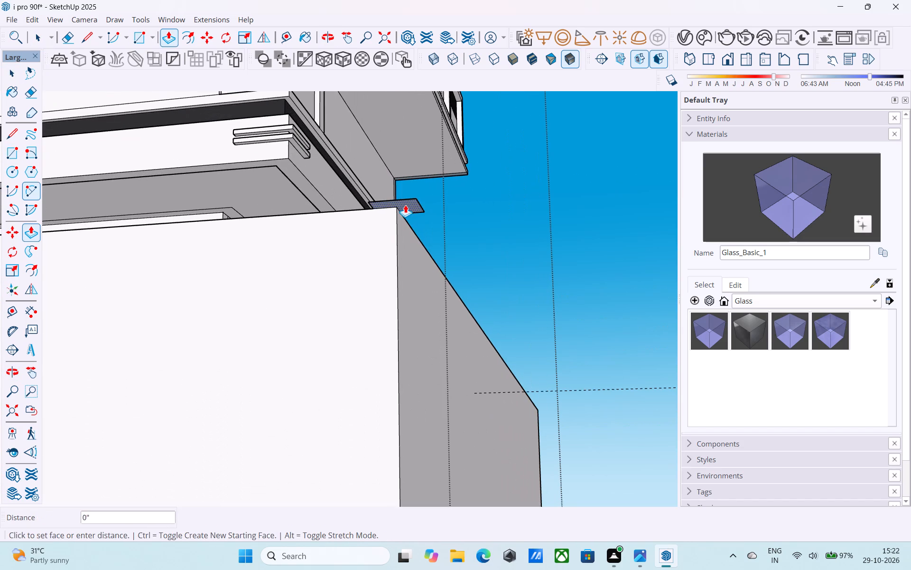
scroll(405, 217, down, 9)
middle_drag(393, 278, 421, 309)
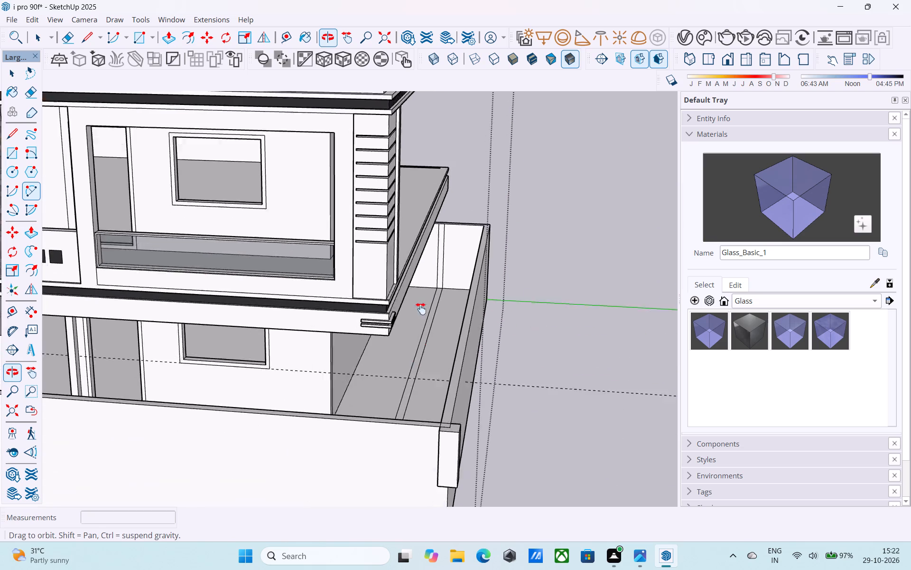
middle_drag(421, 309, 417, 262)
click(416, 413)
Erase the leftover compound wall edges that cross the top face of the corner column.
scroll(417, 413, down, 4)
shift+middle_drag(414, 425, 410, 452)
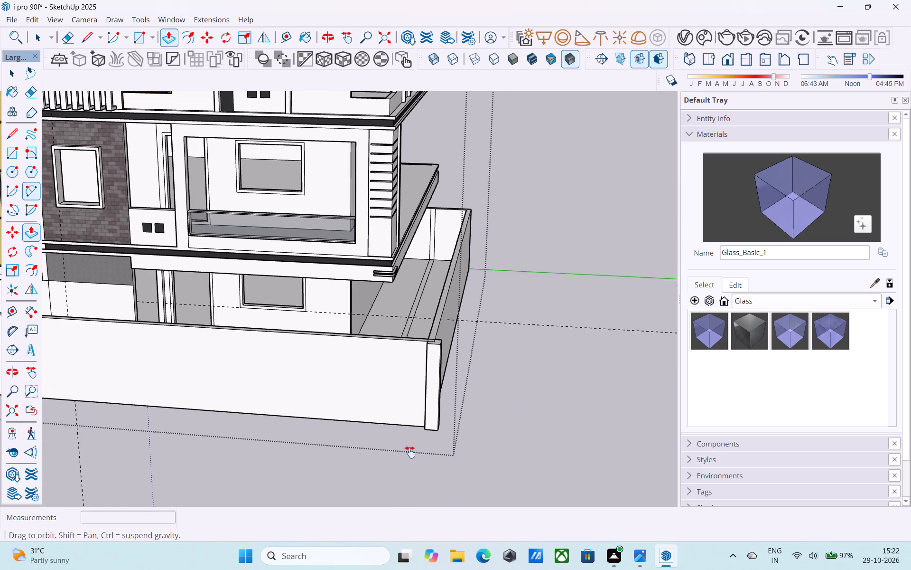
shift+middle_drag(410, 452, 499, 500)
scroll(568, 387, up, 10)
key(e)
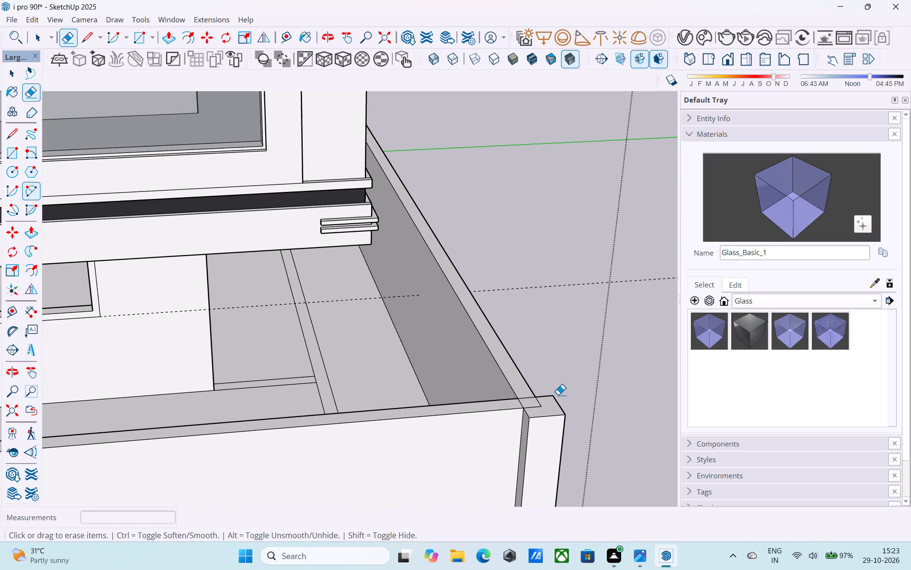
drag(535, 407, 540, 406)
scroll(540, 405, down, 4)
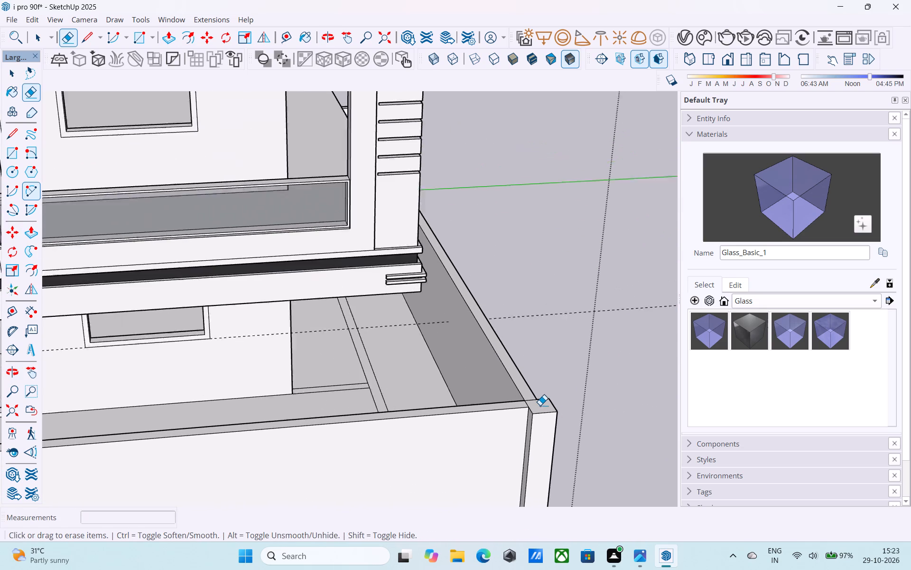
scroll(540, 405, down, 7)
scroll(554, 406, up, 5)
Push/Pull the corner column's top face up 1' above the compound wall.
key(space)
click(532, 404)
scroll(533, 403, up, 3)
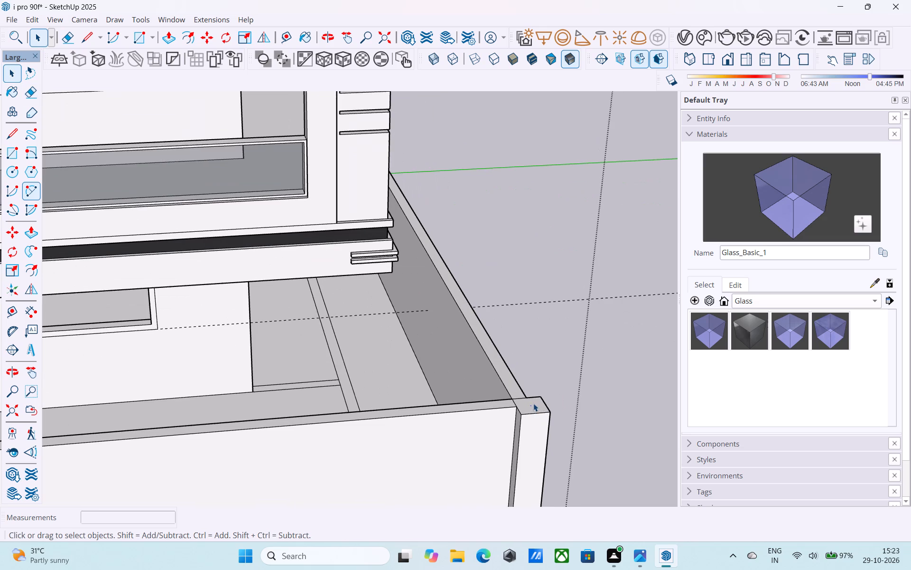
key(o)
click(533, 403)
key(space)
click(532, 407)
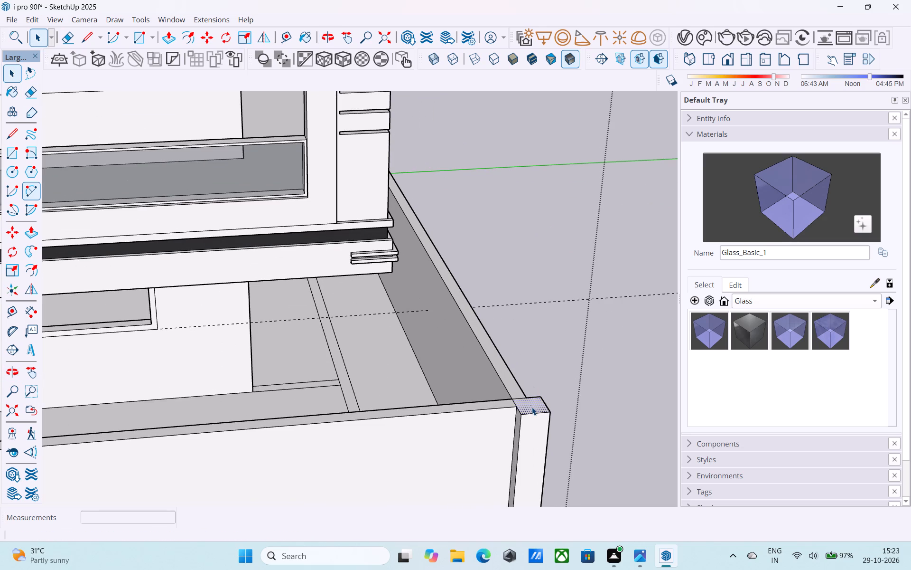
key(p)
click(532, 407)
key(1)
key(apostrophe)
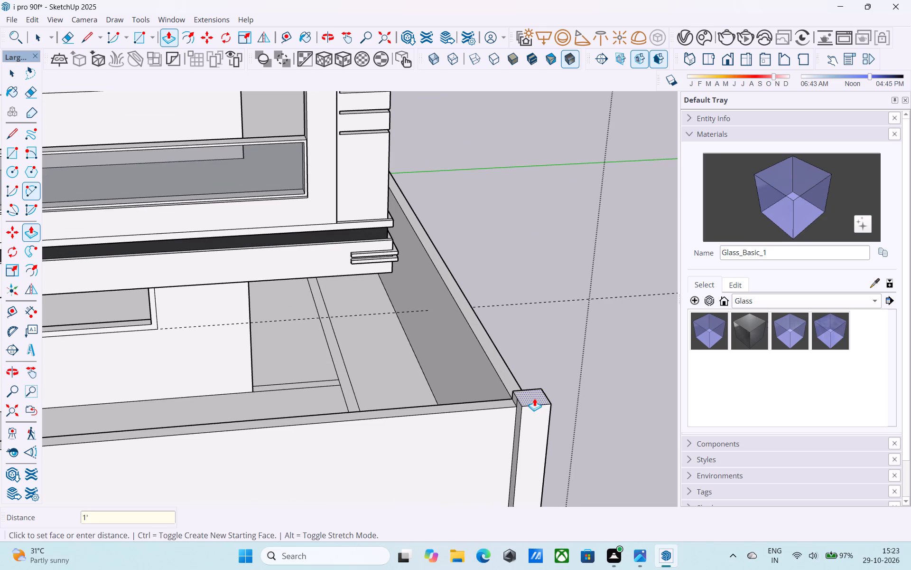
key(Return)
key(space)
Place a vertical guide on the front compound wall's outer face, 10' along from the corner column.
scroll(534, 397, down, 6)
middle_drag(534, 397, 579, 385)
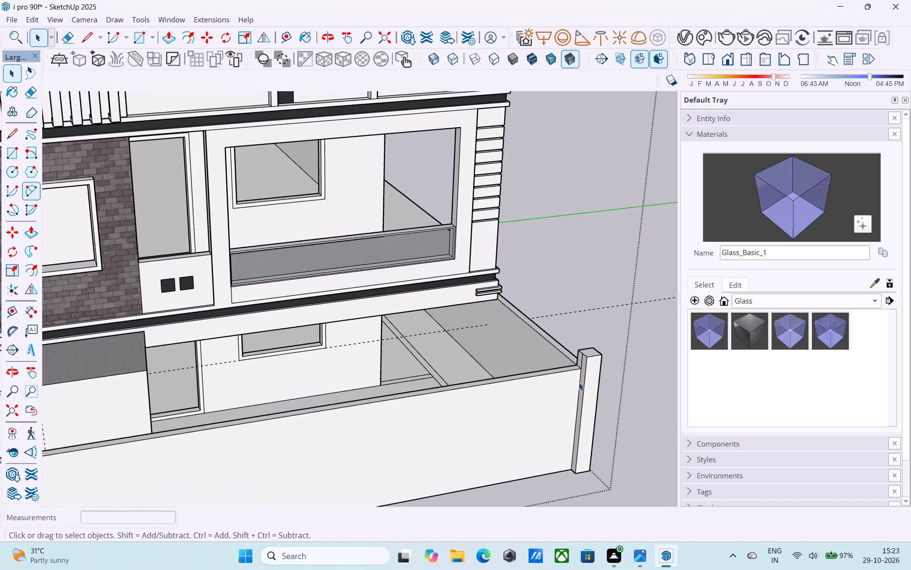
scroll(579, 382, up, 1)
key(l)
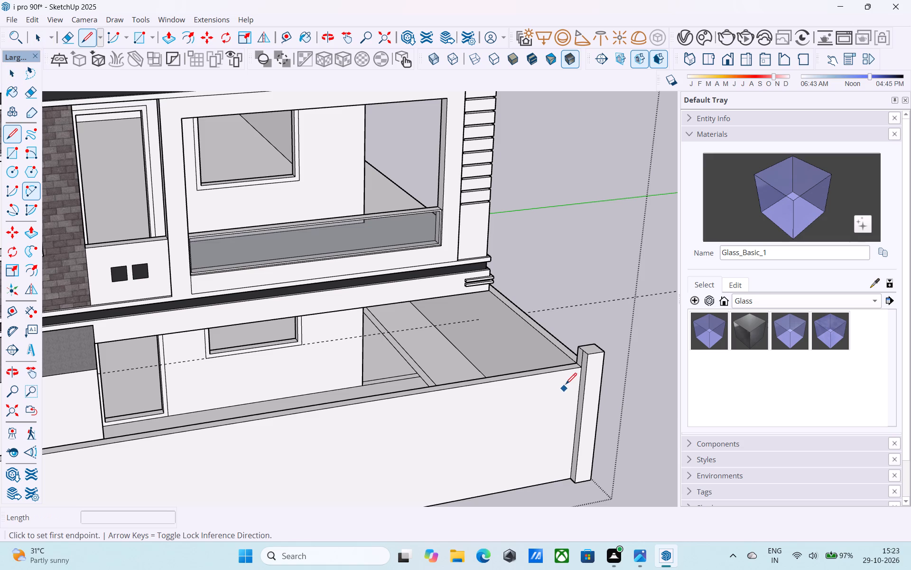
key(space)
key(t)
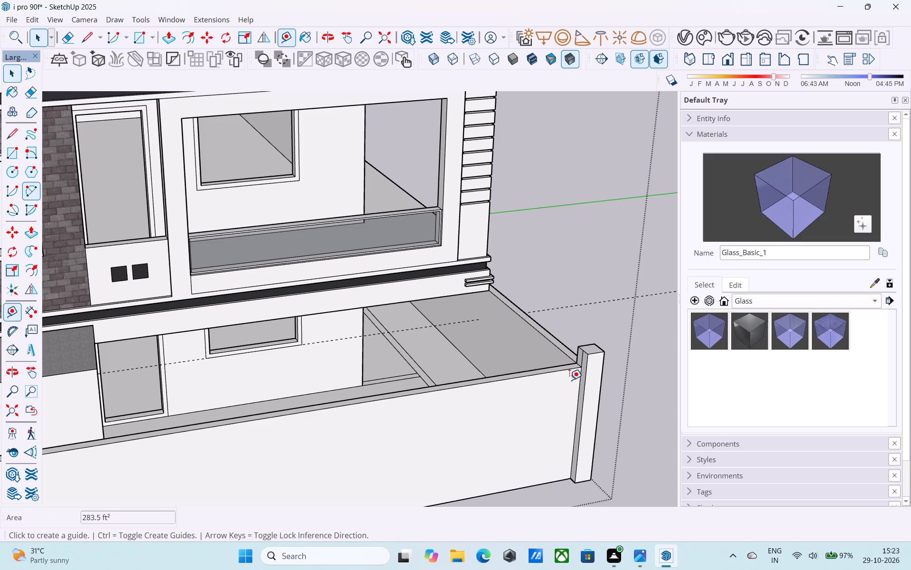
scroll(576, 380, up, 8)
click(582, 378)
scroll(583, 378, down, 6)
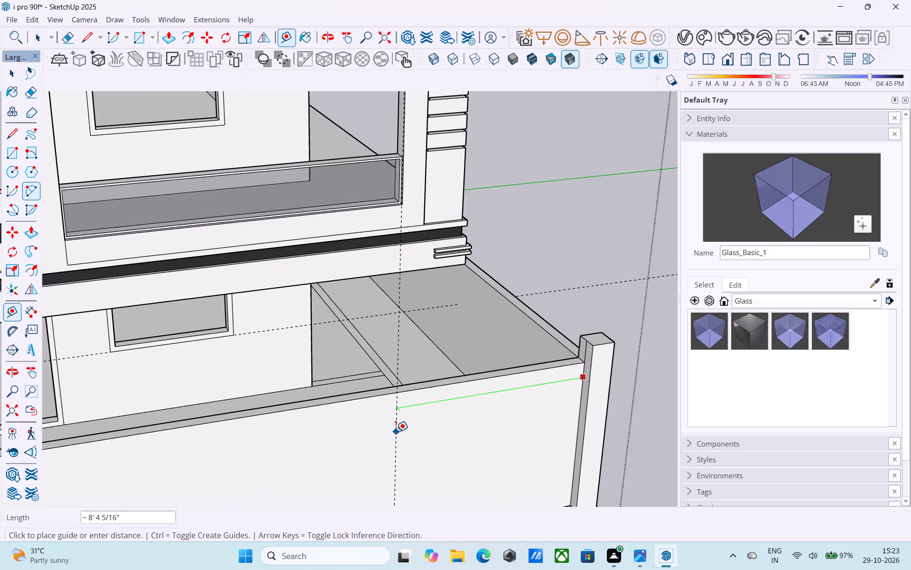
text(10')
key(Return)
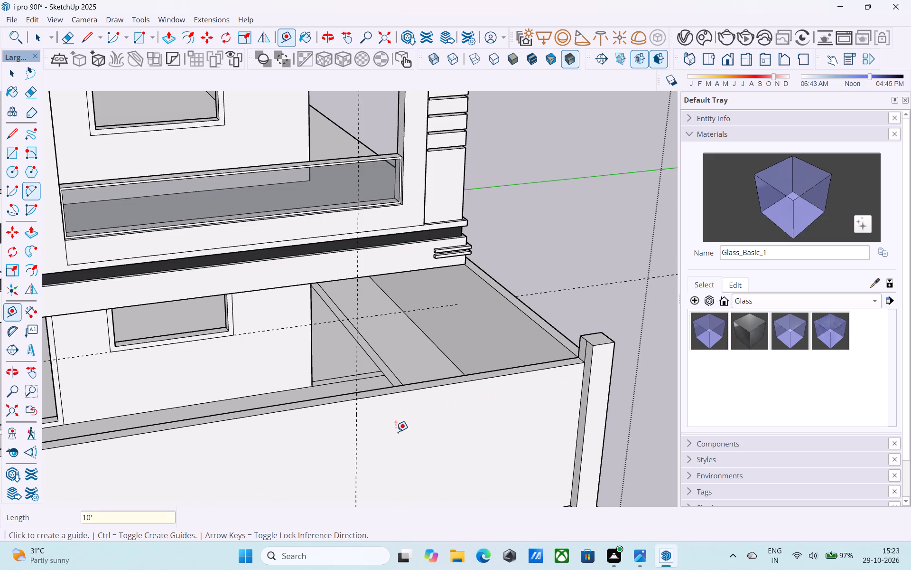
Draw a line across the compound wall's top at the 10' guide.
scroll(396, 425, down, 6)
middle_drag(390, 427, 380, 433)
scroll(351, 425, up, 5)
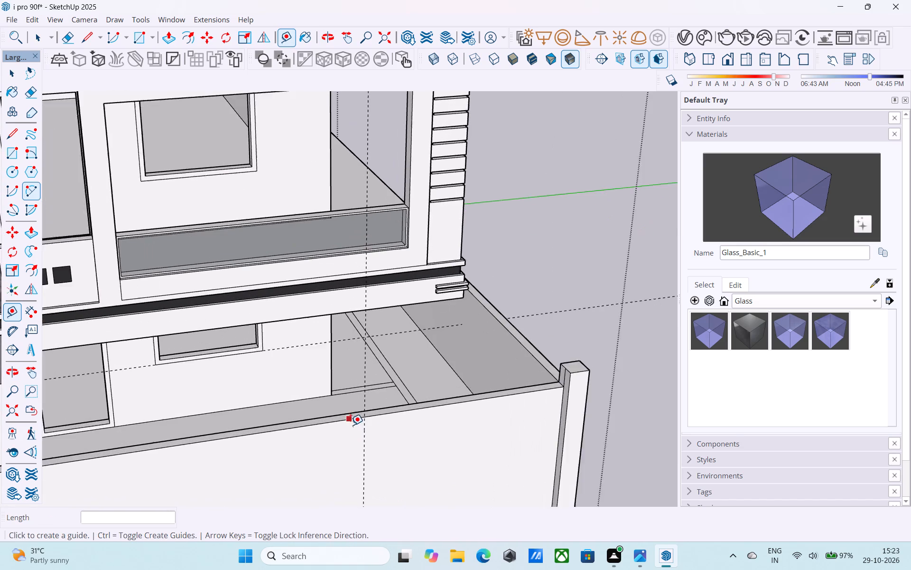
key(l)
scroll(366, 412, up, 3)
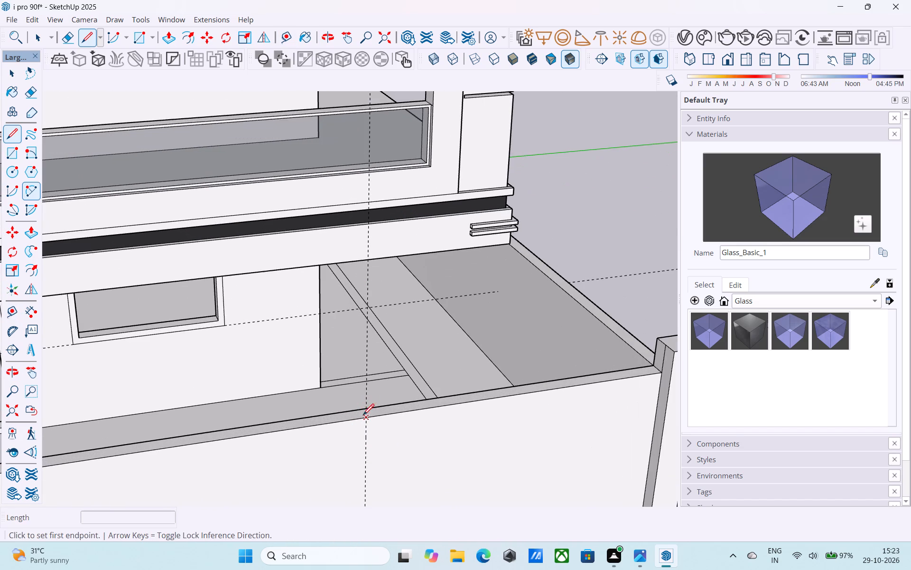
scroll(364, 418, up, 3)
click(364, 418)
click(363, 408)
key(space)
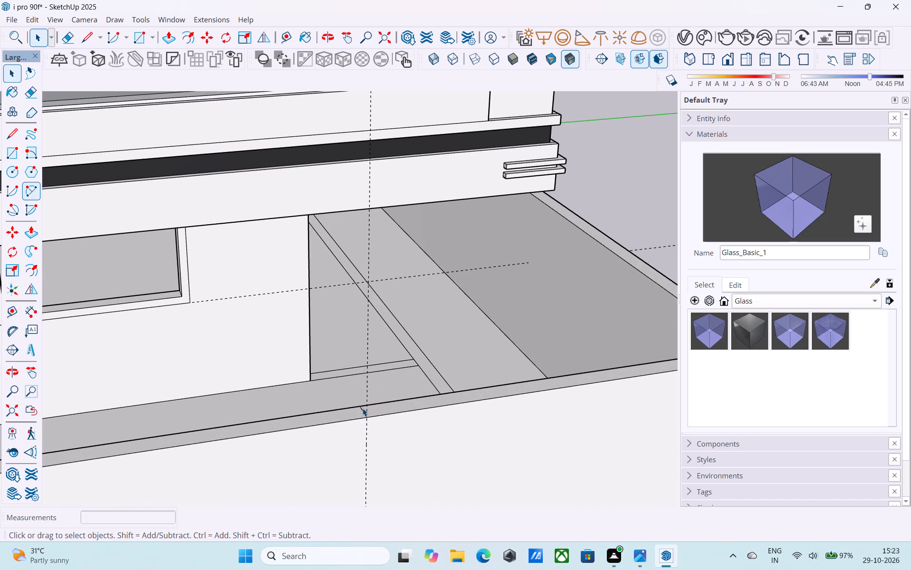
Draw a 1' by 1' square from the line's inner end, extending outward over the compound wall's top.
key(r)
click(362, 405)
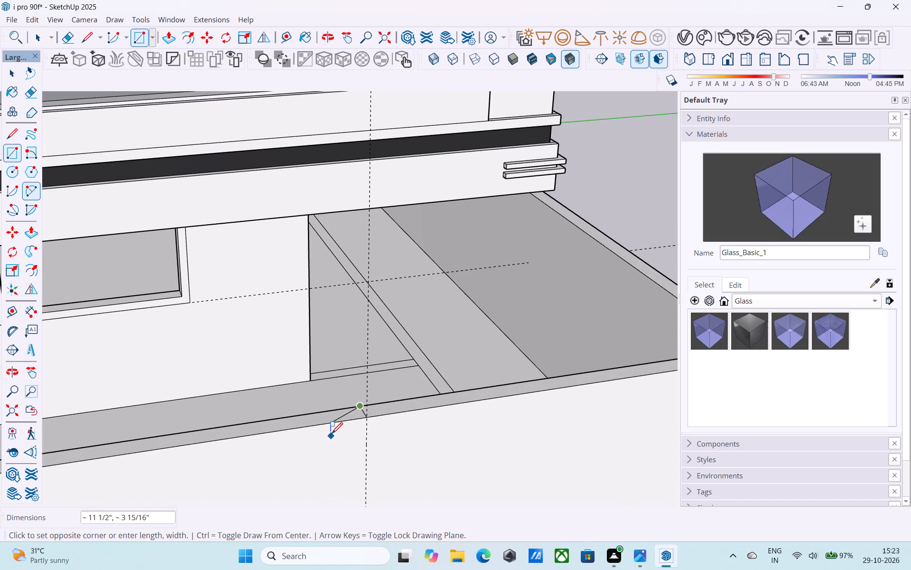
text(1',1')
key(Return)
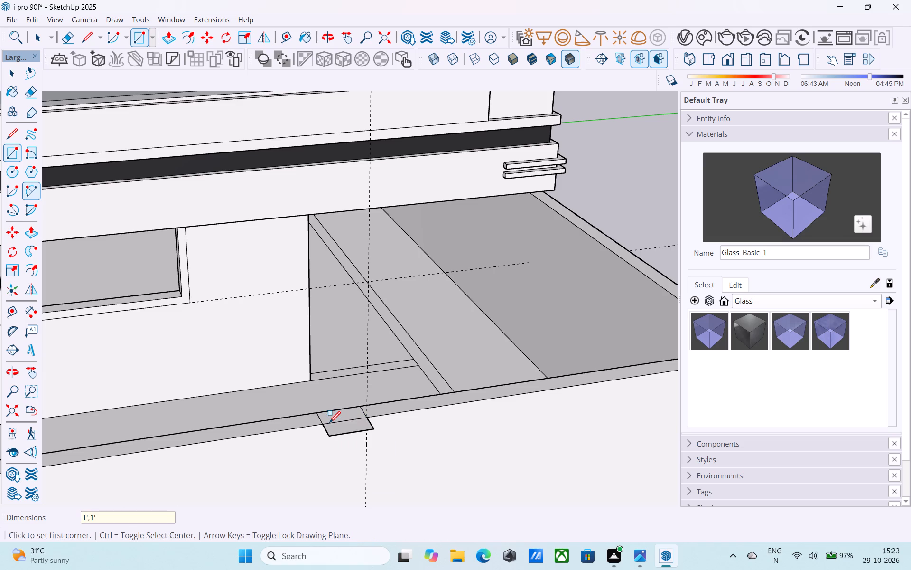
key(space)
Push/Pull the second square down to the base of the compound wall to form a column.
scroll(329, 424, down, 5)
middle_drag(329, 424, 329, 543)
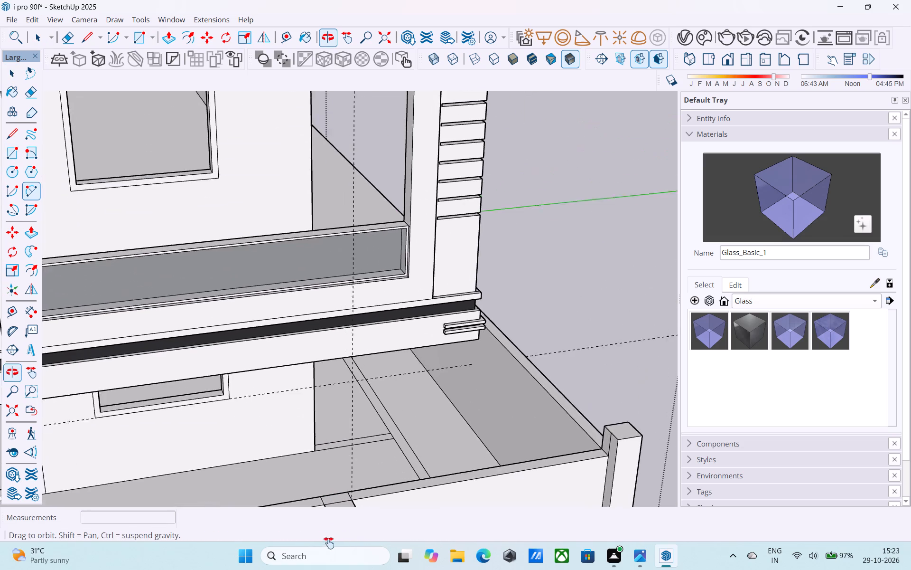
middle_drag(329, 543, 324, 408)
scroll(317, 388, down, 8)
shift+middle_drag(327, 484, 325, 392)
scroll(317, 346, up, 2)
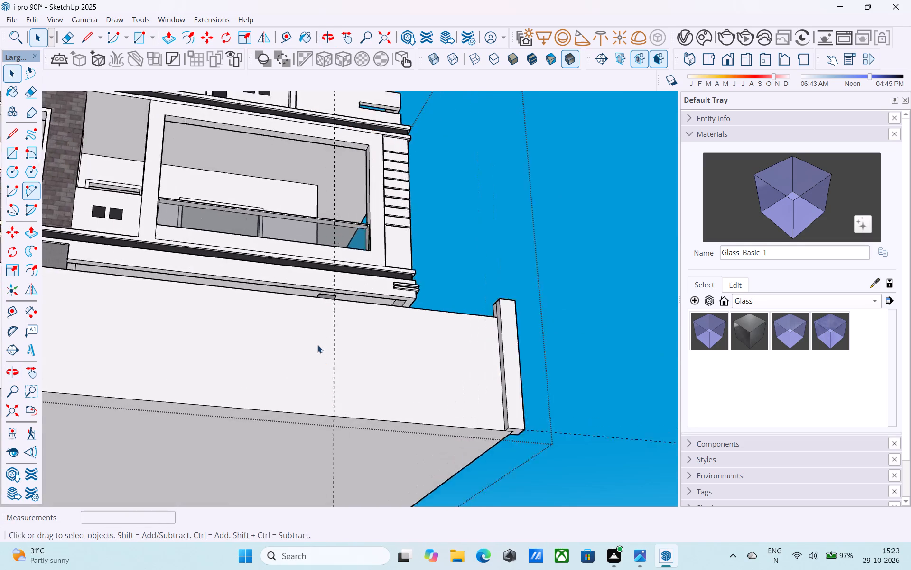
scroll(317, 345, up, 13)
click(329, 314)
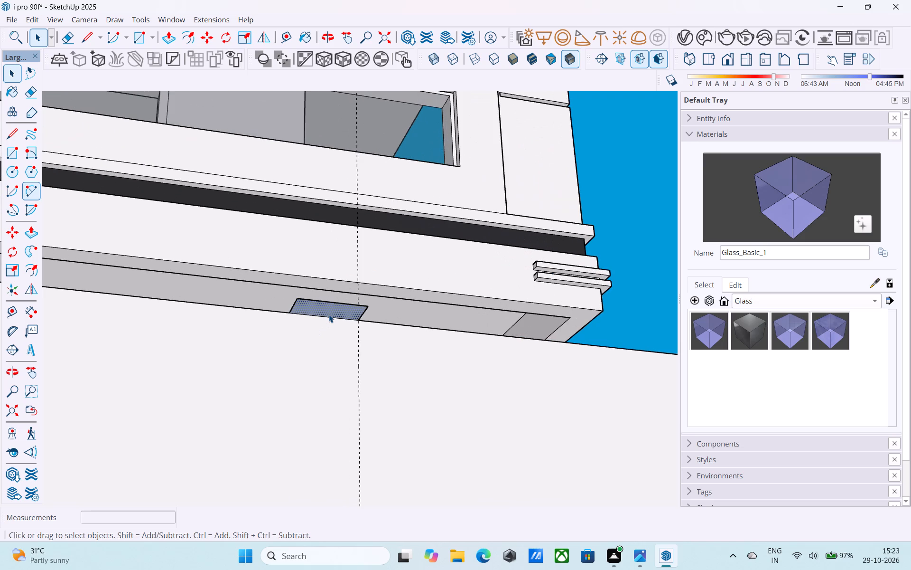
key(p)
click(329, 314)
scroll(332, 316, down, 16)
middle_drag(328, 343, 322, 392)
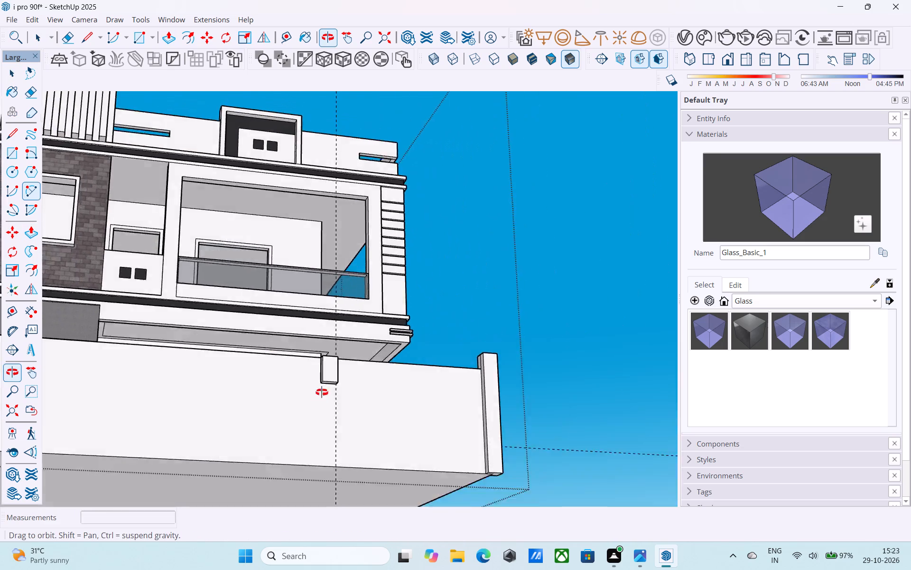
middle_drag(322, 392, 321, 426)
scroll(324, 418, down, 11)
scroll(331, 452, up, 10)
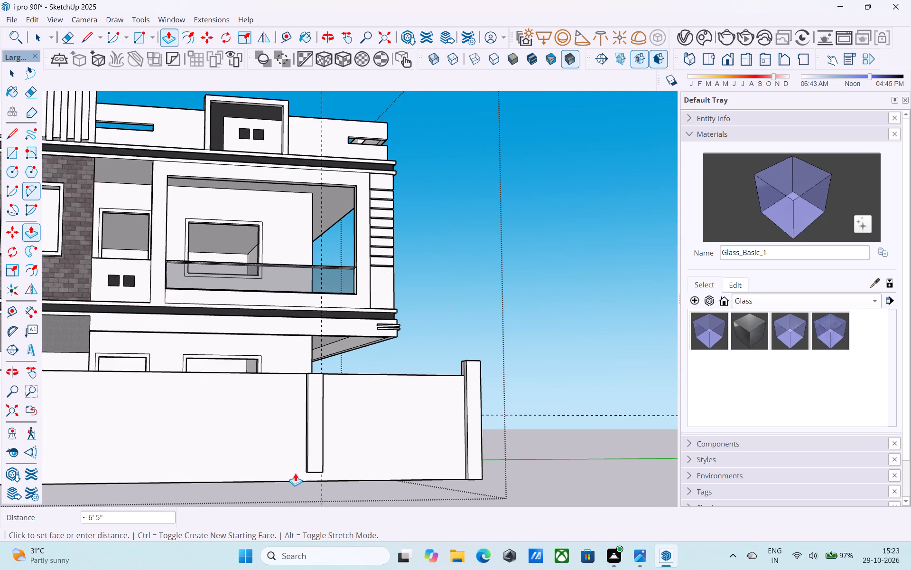
click(286, 478)
Erase the leftover compound wall edge that crosses the second column's top face.
scroll(353, 429, down, 5)
middle_drag(354, 427, 352, 515)
scroll(322, 465, up, 3)
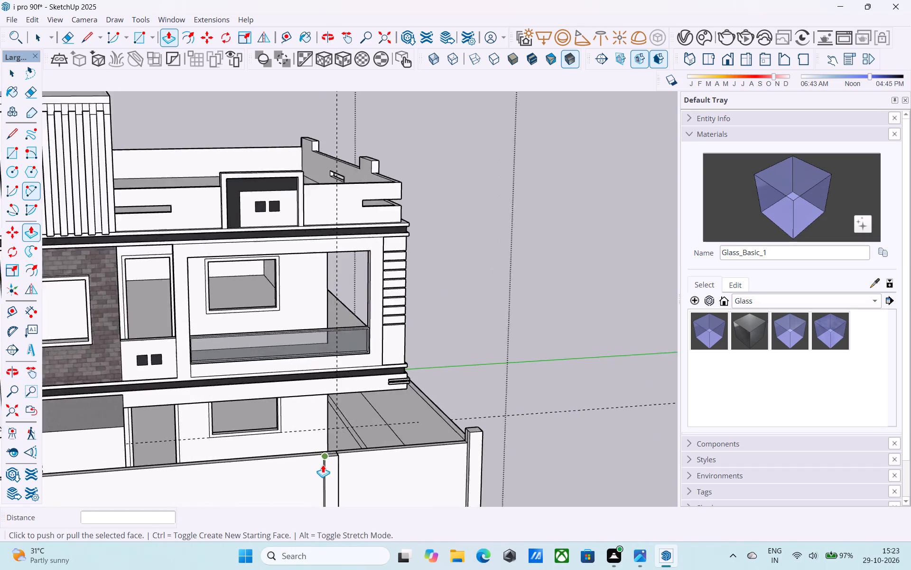
scroll(323, 465, up, 17)
key(e)
click(338, 435)
key(space)
Push/Pull the second column's top face up 1' above the compound wall.
click(335, 432)
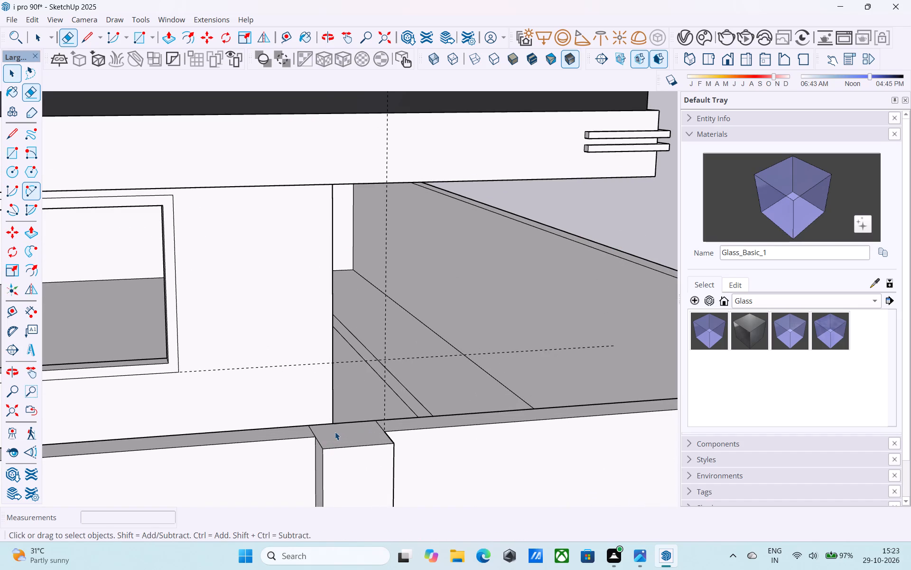
key(p)
click(336, 436)
text(1')
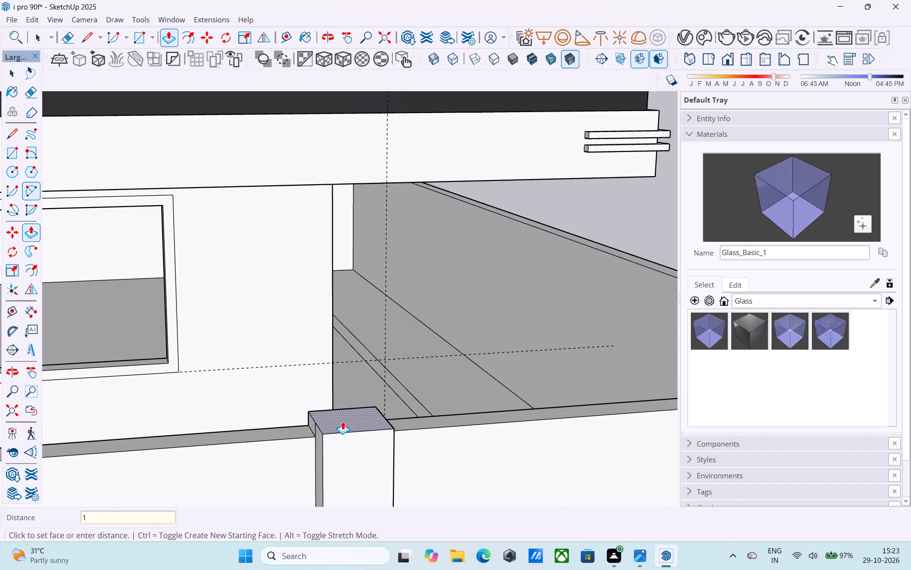
key(Return)
key(space)
Erase the leftover vertical edges on the raised sides of both columns, along with the guide beside the second column.
middle_drag(335, 425, 394, 433)
key(e)
click(313, 400)
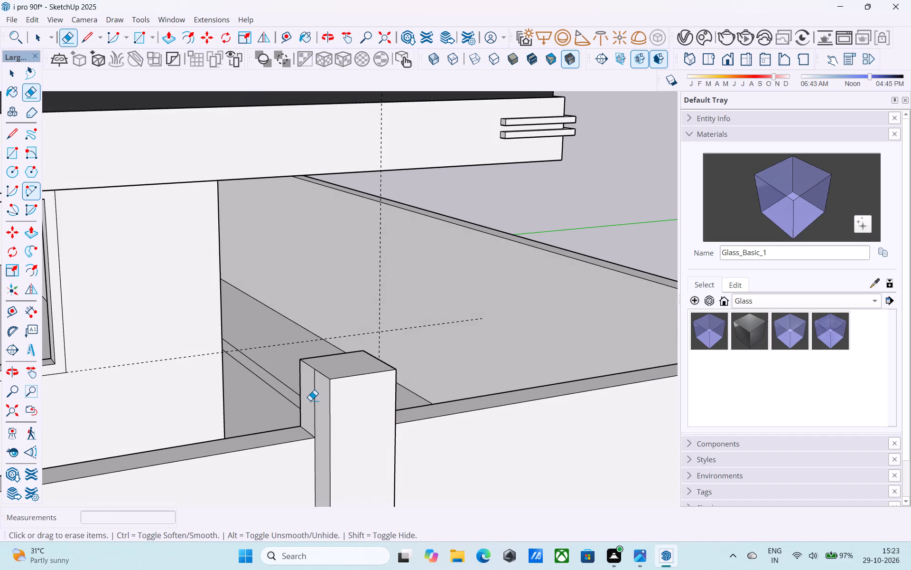
click(318, 401)
scroll(303, 405, down, 10)
scroll(518, 381, up, 3)
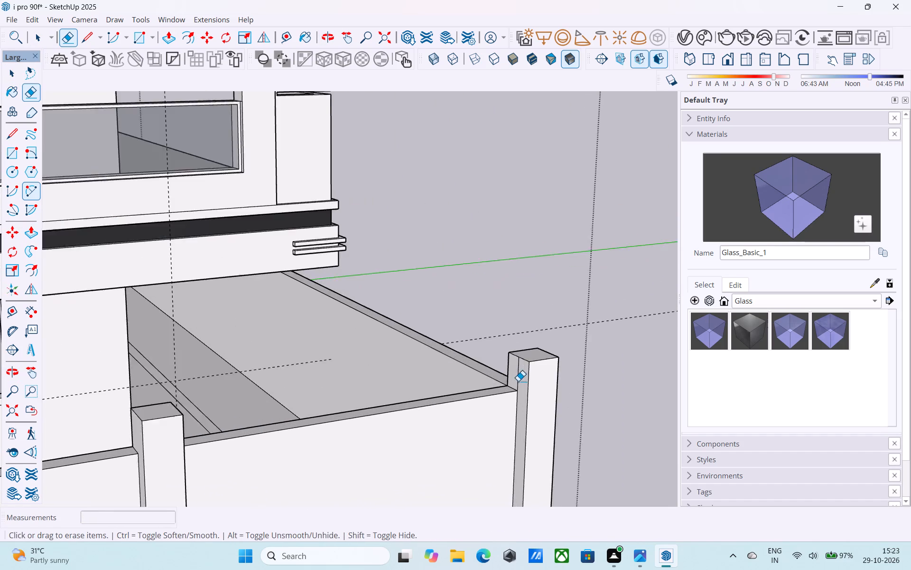
scroll(518, 381, up, 5)
click(518, 379)
scroll(515, 374, down, 11)
shift+middle_drag(409, 427, 459, 425)
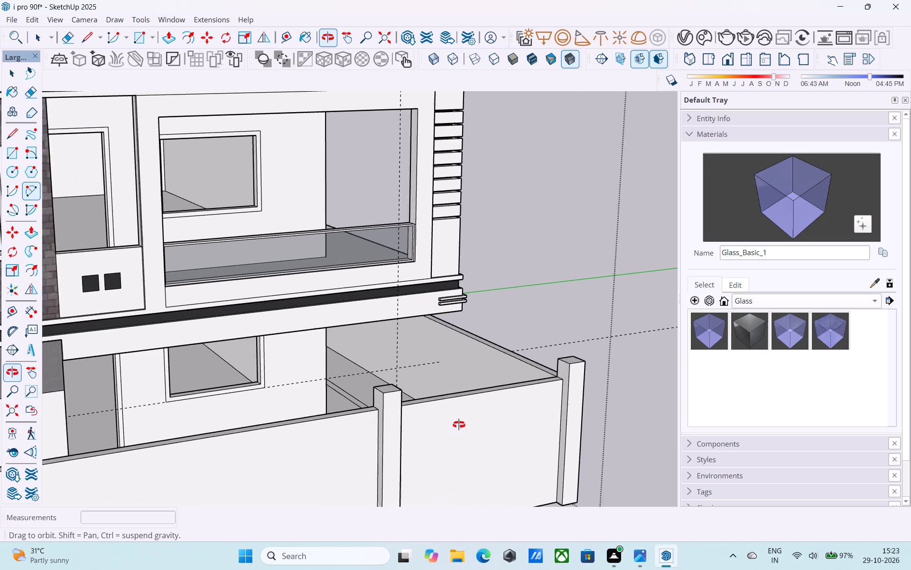
shift+middle_drag(459, 425, 427, 440)
scroll(221, 365, up, 6)
click(218, 359)
scroll(218, 359, up, 1)
scroll(218, 359, down, 3)
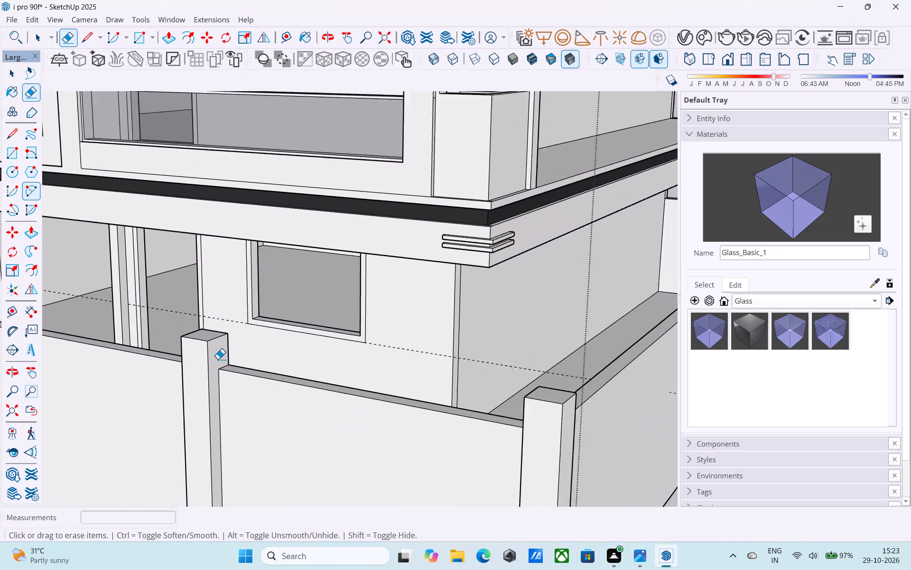
scroll(218, 359, down, 3)
middle_drag(218, 359, 675, 393)
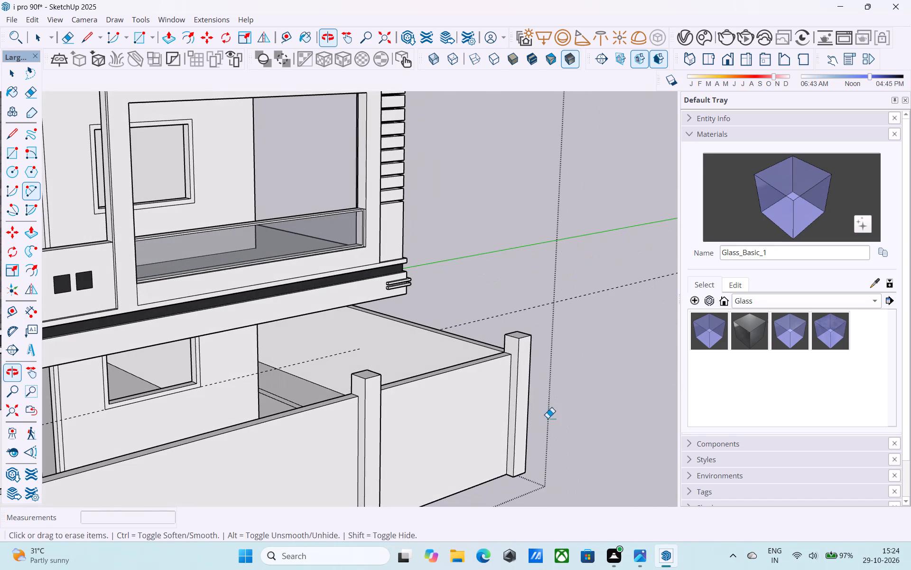
middle_drag(445, 425, 559, 394)
key(space)
Place a vertical guide on the front compound wall's outer face, 6' along from the second column.
scroll(482, 370, up, 4)
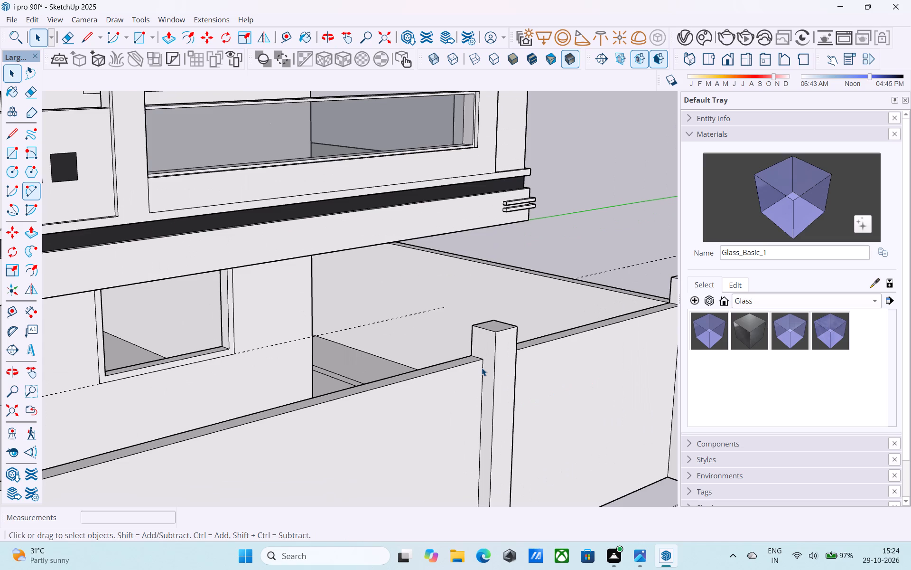
key(t)
click(483, 360)
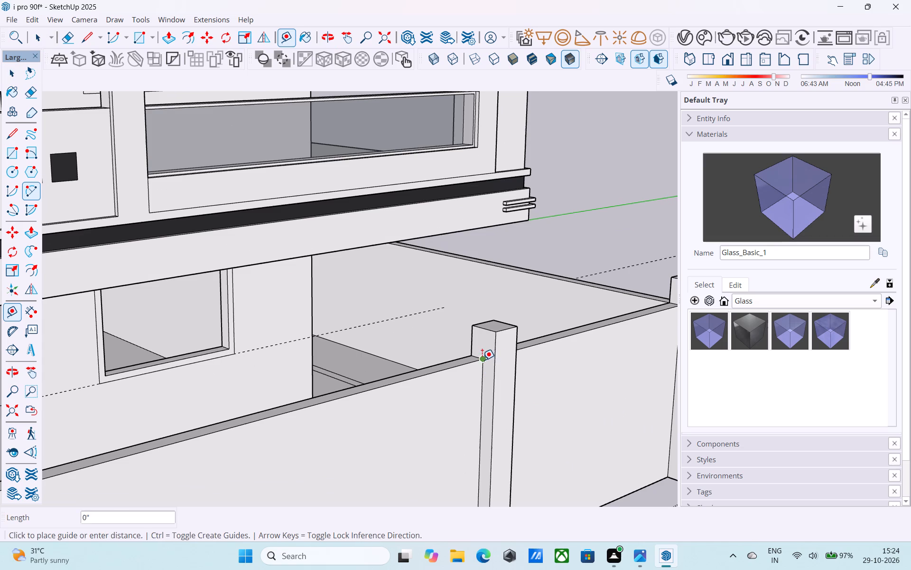
scroll(483, 359, up, 1)
scroll(483, 359, down, 5)
key(t)
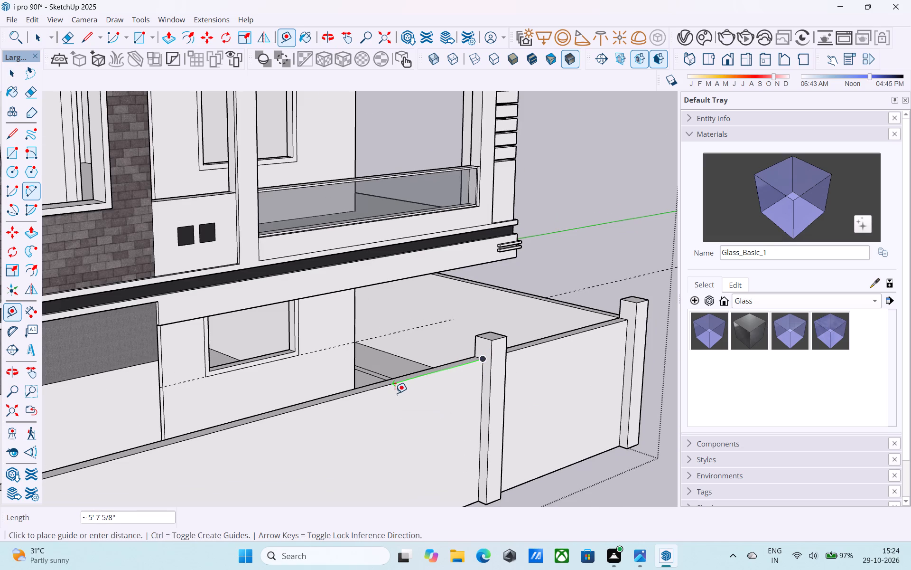
click(482, 373)
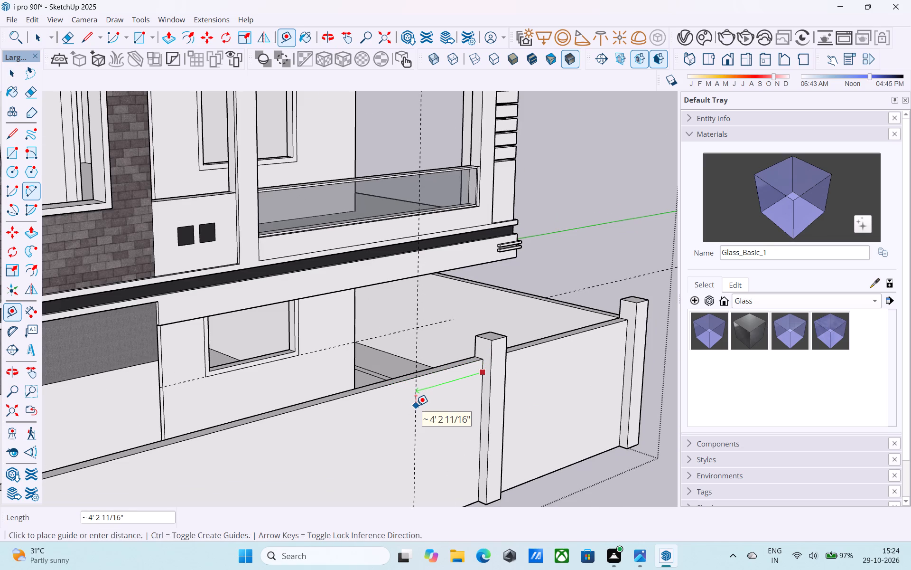
text(6')
key(Return)
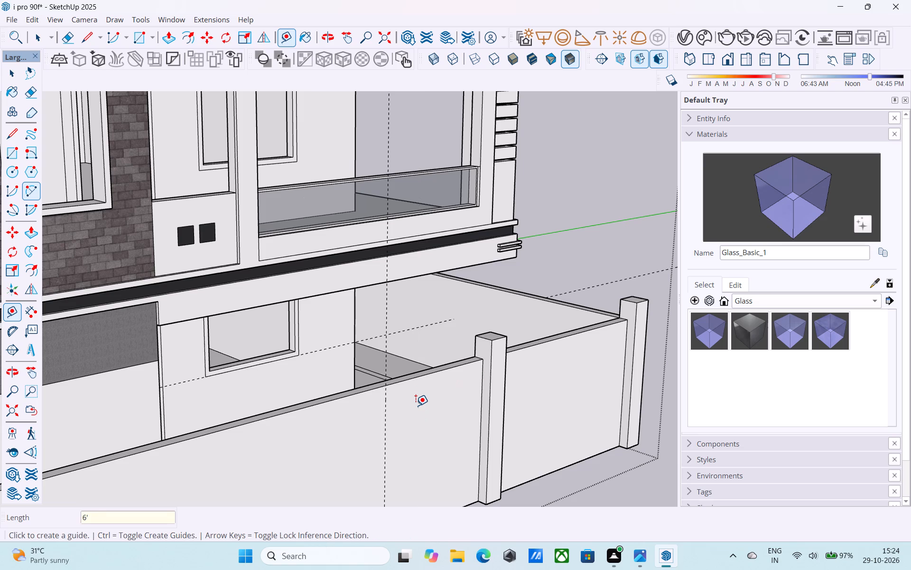
Draw a line across the compound wall's top at the 6' guide.
key(l)
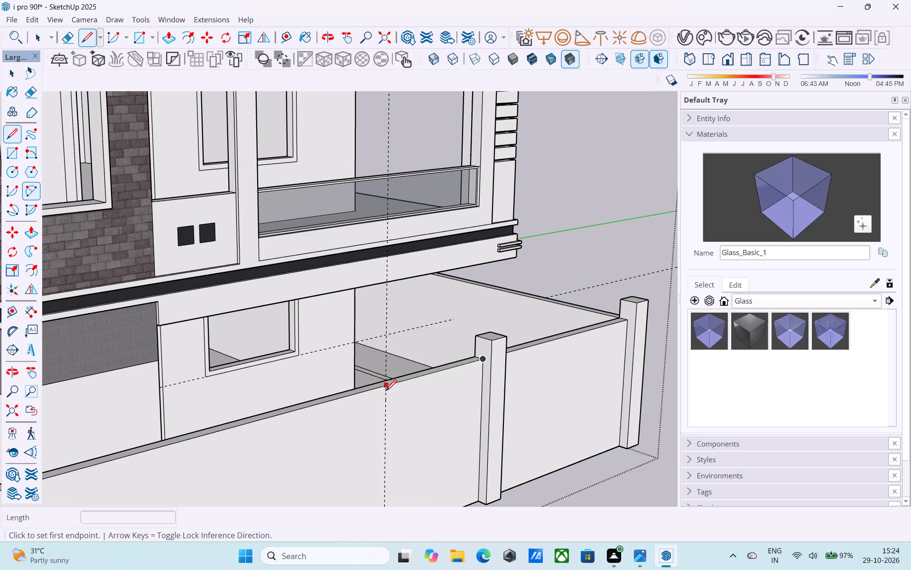
scroll(385, 392, up, 10)
click(390, 376)
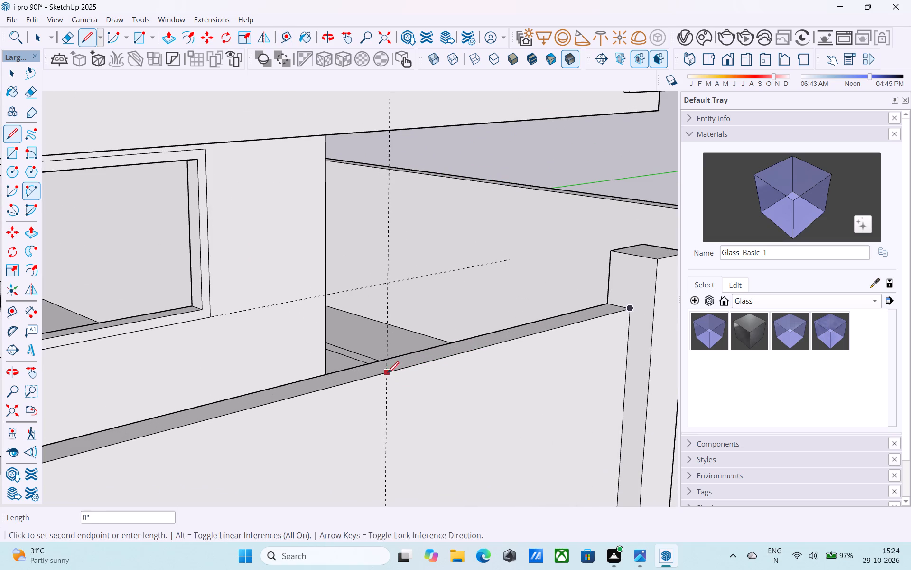
click(365, 362)
click(385, 377)
scroll(386, 306, down, 3)
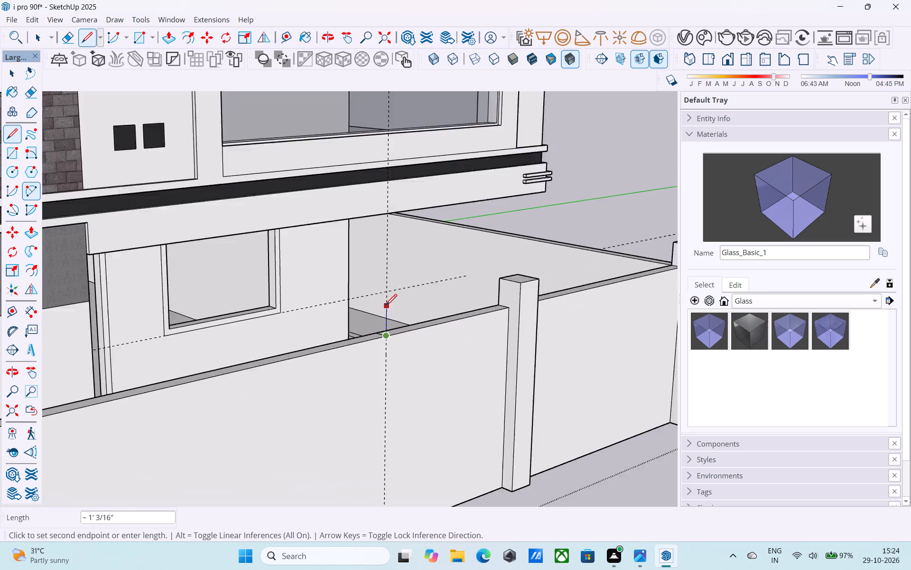
scroll(386, 306, down, 7)
scroll(406, 381, up, 5)
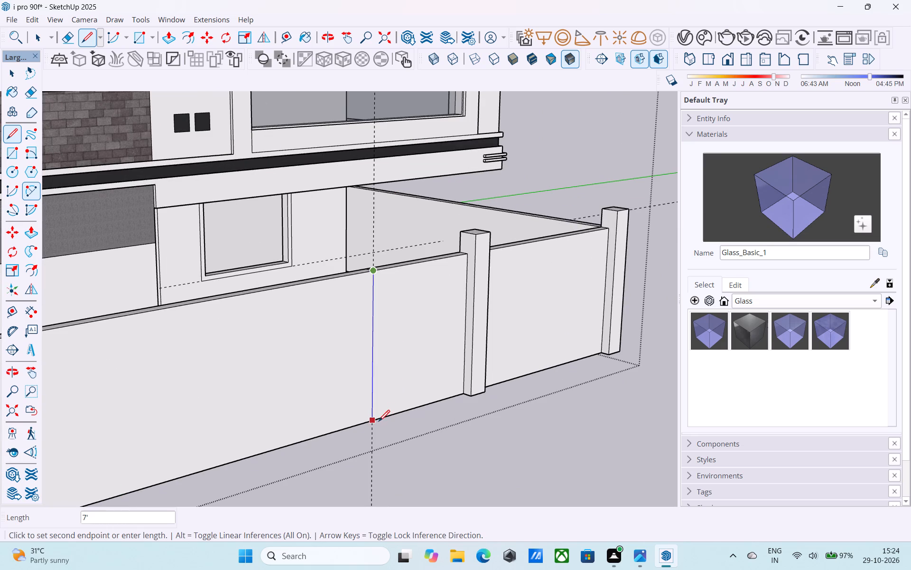
key(space)
Draw a 1' by 1' rectangle on the compound wall's top at the line marked by the 6' guide.
scroll(377, 359, down, 2)
middle_drag(378, 359, 385, 427)
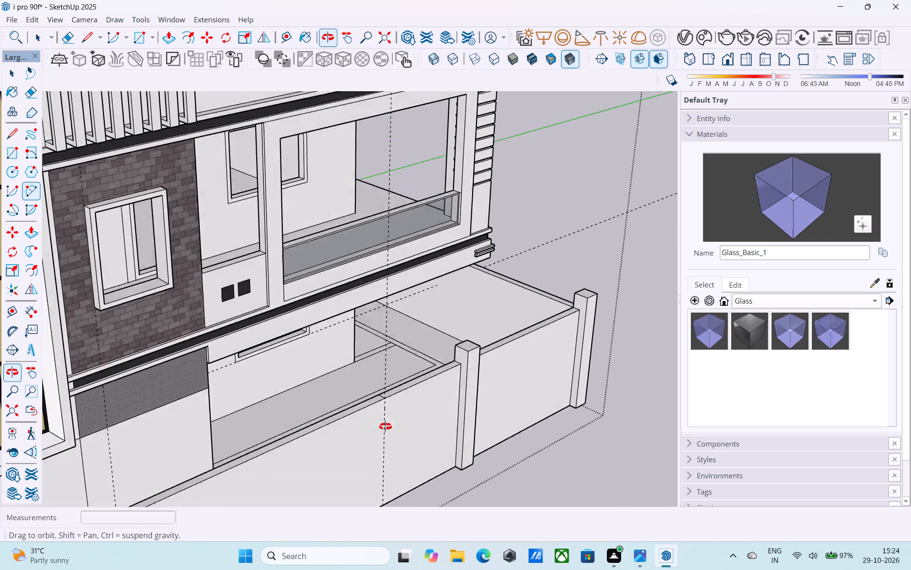
middle_drag(385, 427, 387, 433)
scroll(387, 433, up, 4)
key(r)
scroll(388, 427, up, 3)
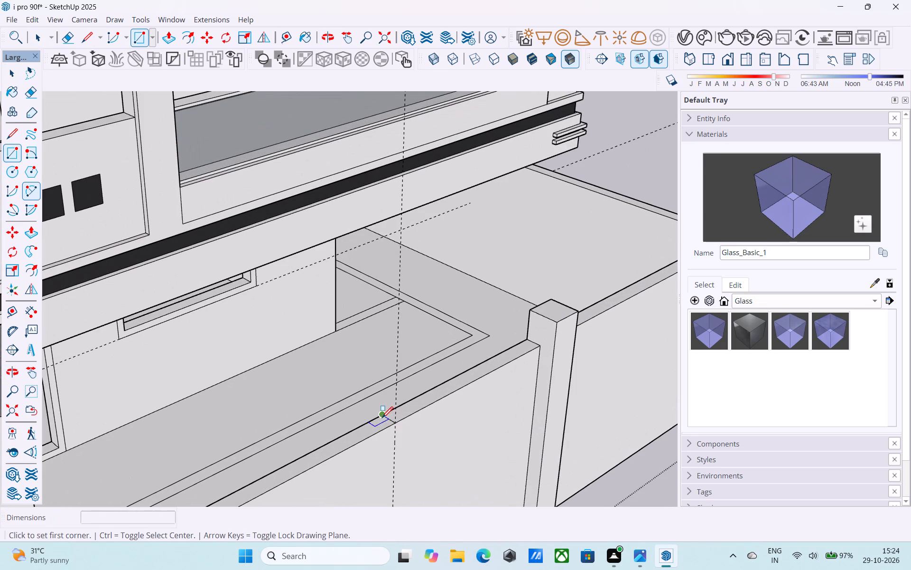
click(382, 419)
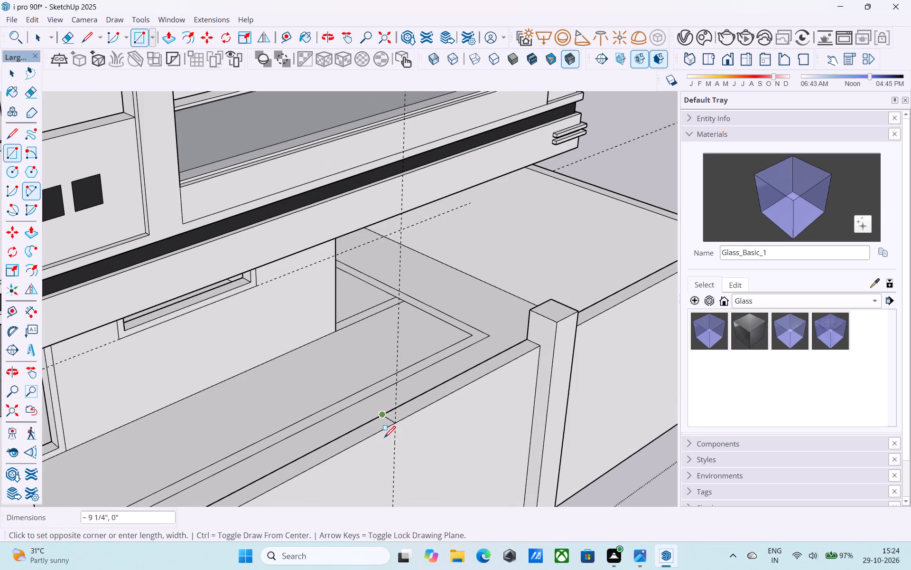
text(1',1')
key(Return)
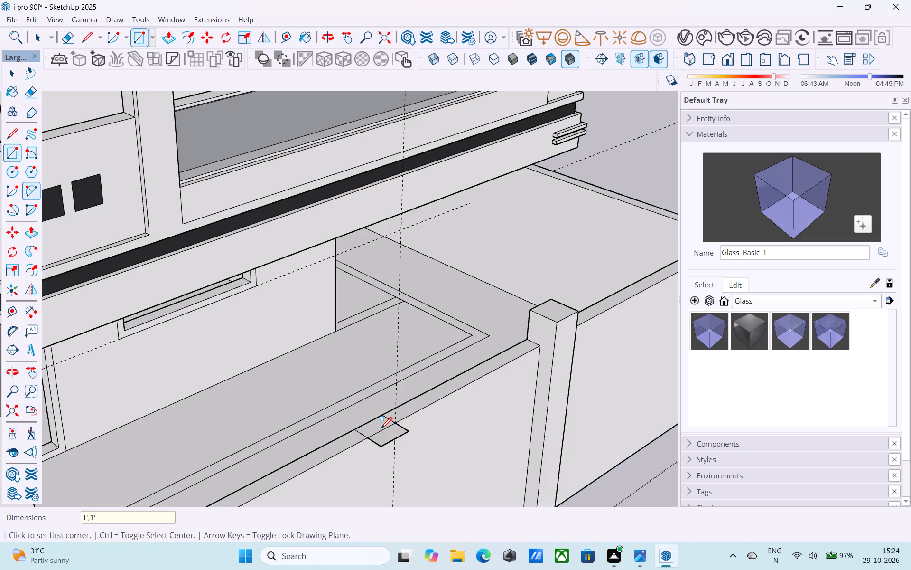
Push/Pull the new square down 7' to the compound wall's base to form the third column.
scroll(391, 433, down, 11)
middle_drag(390, 431, 418, 368)
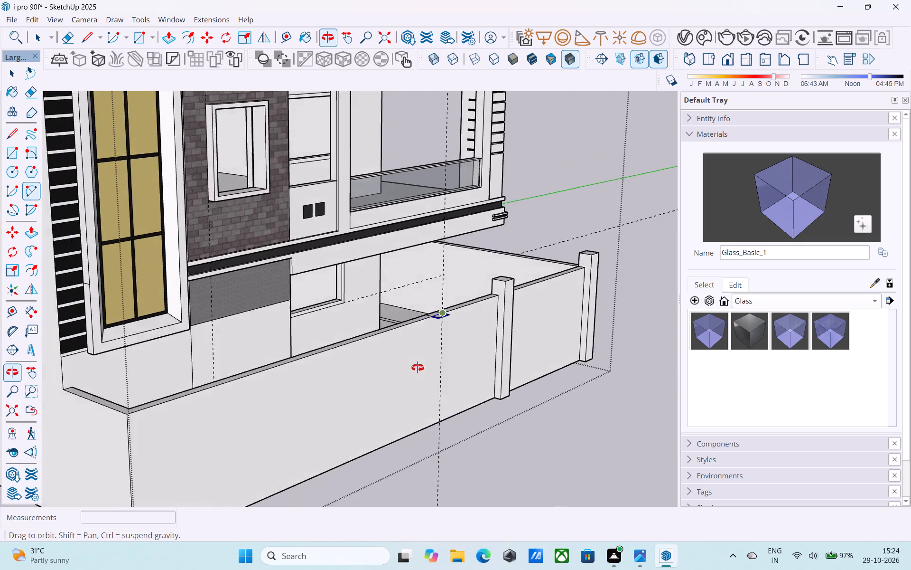
middle_drag(418, 368, 413, 321)
scroll(426, 187, up, 6)
key(space)
scroll(426, 187, down, 5)
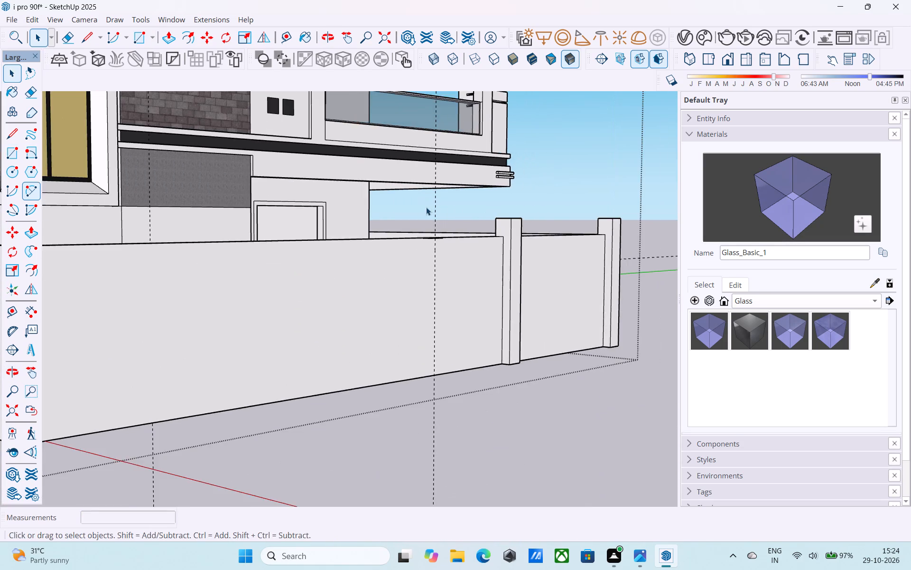
middle_drag(426, 207, 407, 399)
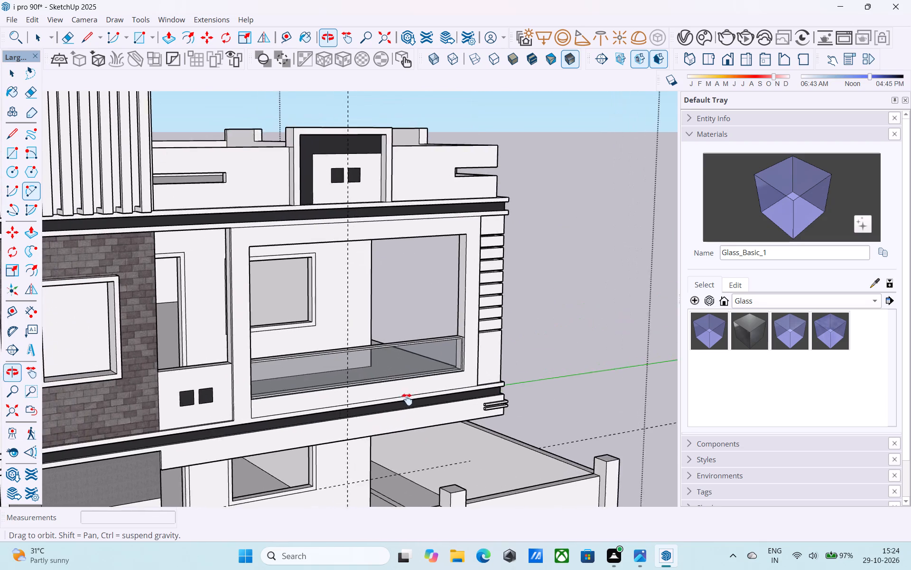
middle_drag(407, 399, 421, 293)
scroll(396, 168, up, 8)
click(399, 156)
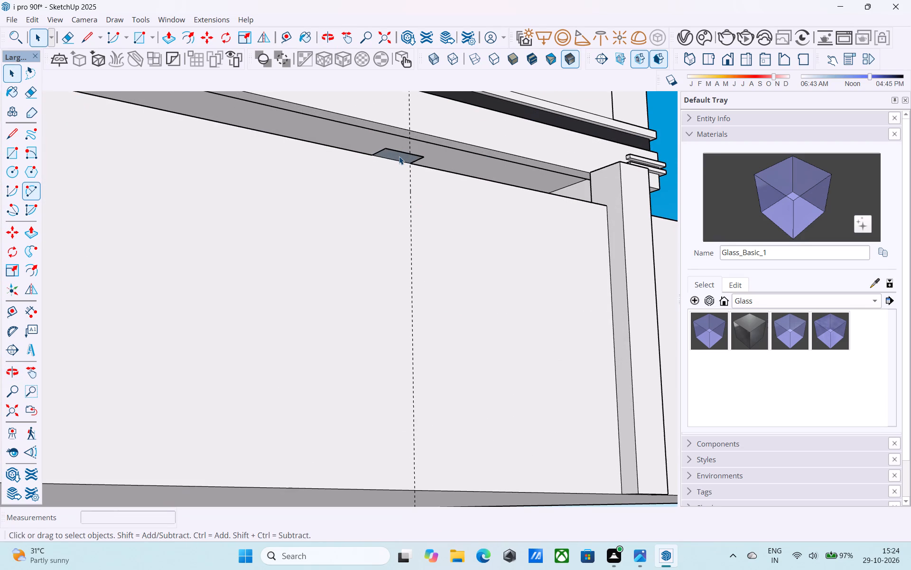
key(p)
click(399, 156)
scroll(399, 176, down, 10)
middle_drag(404, 225, 405, 256)
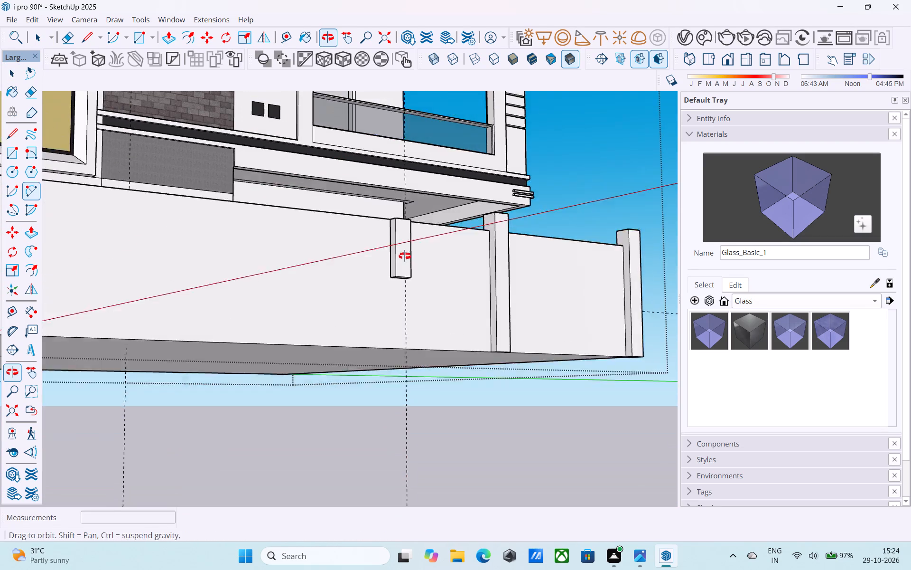
middle_drag(405, 256, 405, 265)
click(363, 372)
Erase the wall edge crossing the third column's top face.
scroll(454, 310, down, 5)
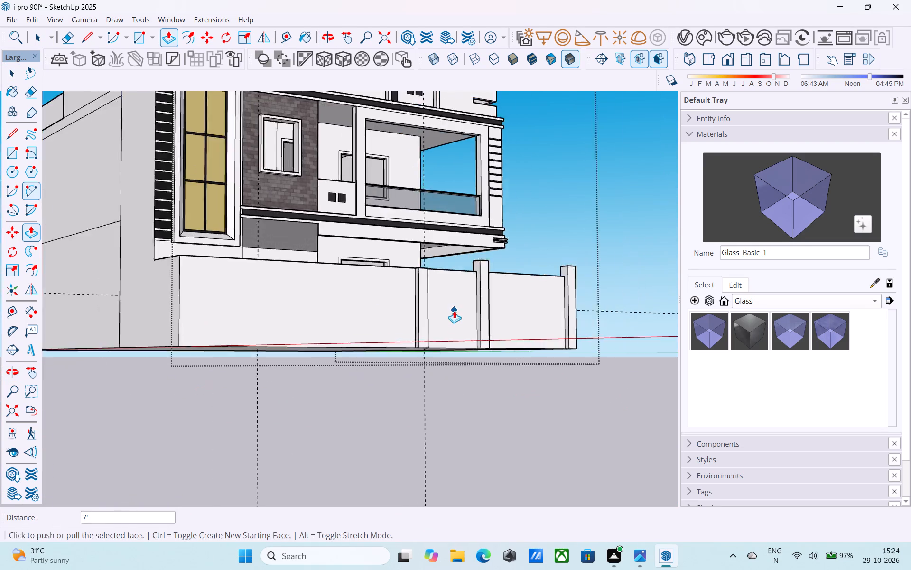
scroll(454, 310, down, 1)
middle_drag(454, 310, 460, 405)
scroll(446, 352, up, 6)
key(e)
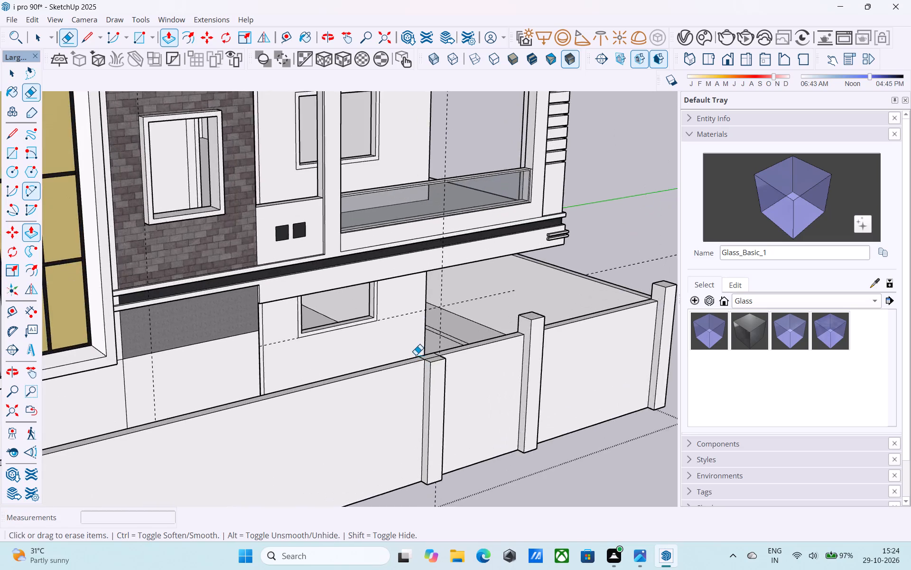
scroll(416, 355, up, 10)
drag(459, 366, 453, 361)
Push/Pull the third column's top face up 1', level with the second column's top.
key(space)
click(452, 361)
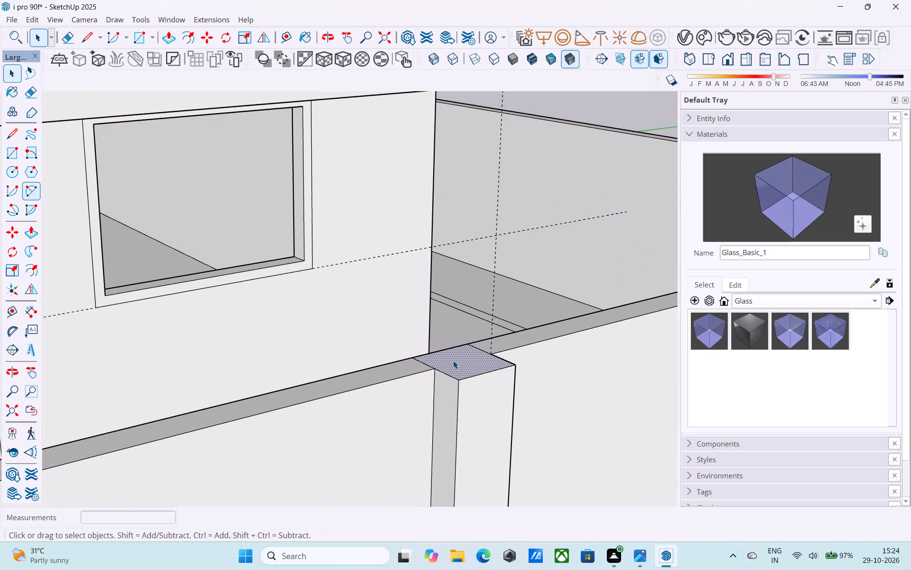
key(p)
click(453, 361)
scroll(451, 357, down, 5)
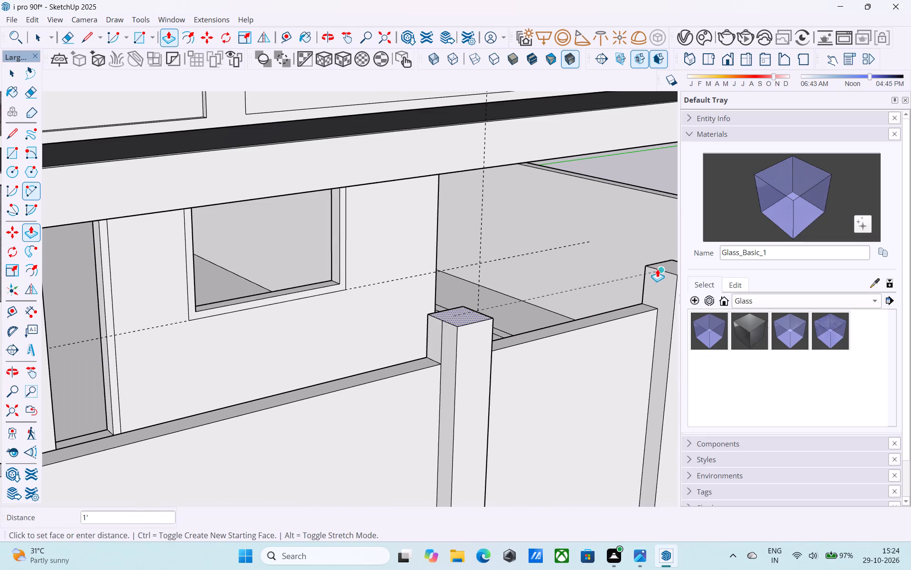
click(657, 269)
Erase the leftover vertical edges on the third column's raised sides, along with the guide beside it.
key(e)
scroll(418, 347, up, 3)
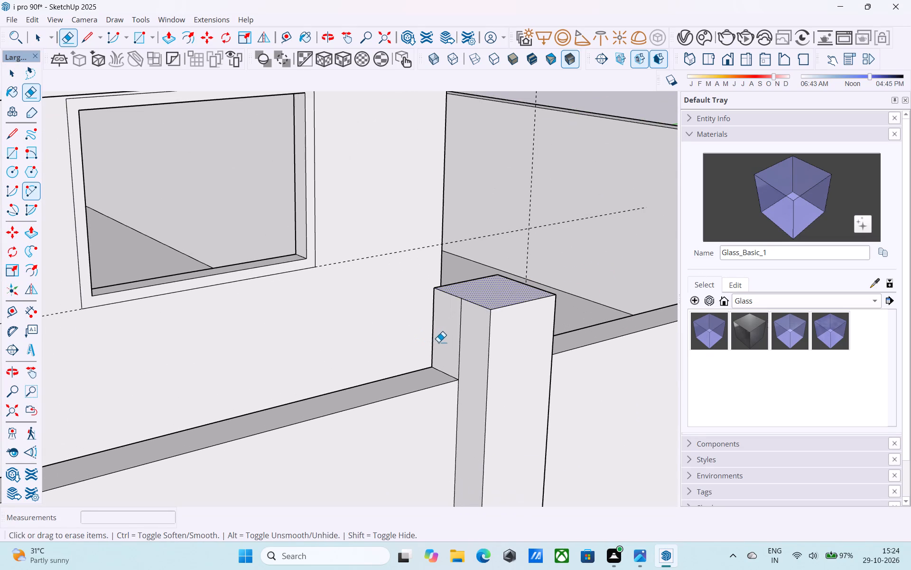
drag(463, 333, 456, 329)
scroll(456, 329, down, 4)
middle_drag(456, 329, 111, 319)
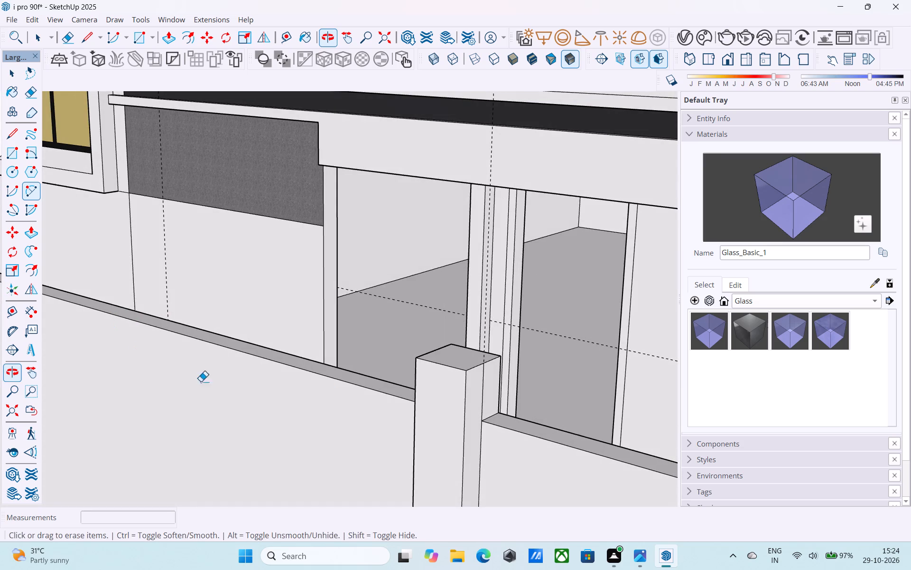
drag(477, 381, 484, 380)
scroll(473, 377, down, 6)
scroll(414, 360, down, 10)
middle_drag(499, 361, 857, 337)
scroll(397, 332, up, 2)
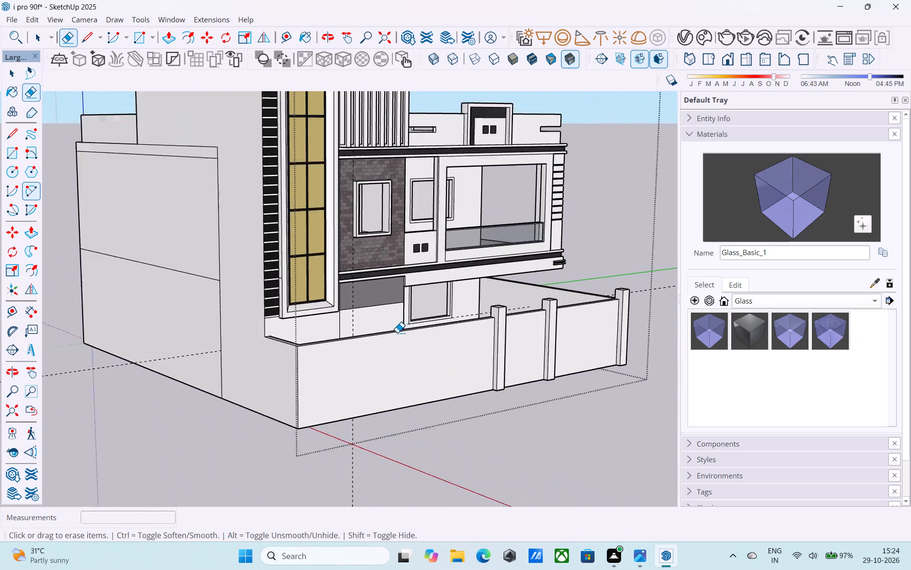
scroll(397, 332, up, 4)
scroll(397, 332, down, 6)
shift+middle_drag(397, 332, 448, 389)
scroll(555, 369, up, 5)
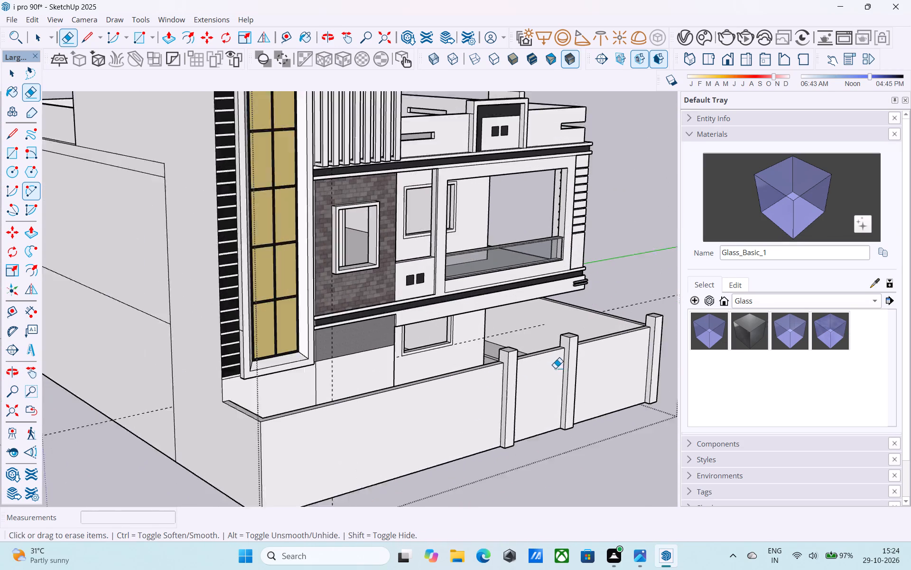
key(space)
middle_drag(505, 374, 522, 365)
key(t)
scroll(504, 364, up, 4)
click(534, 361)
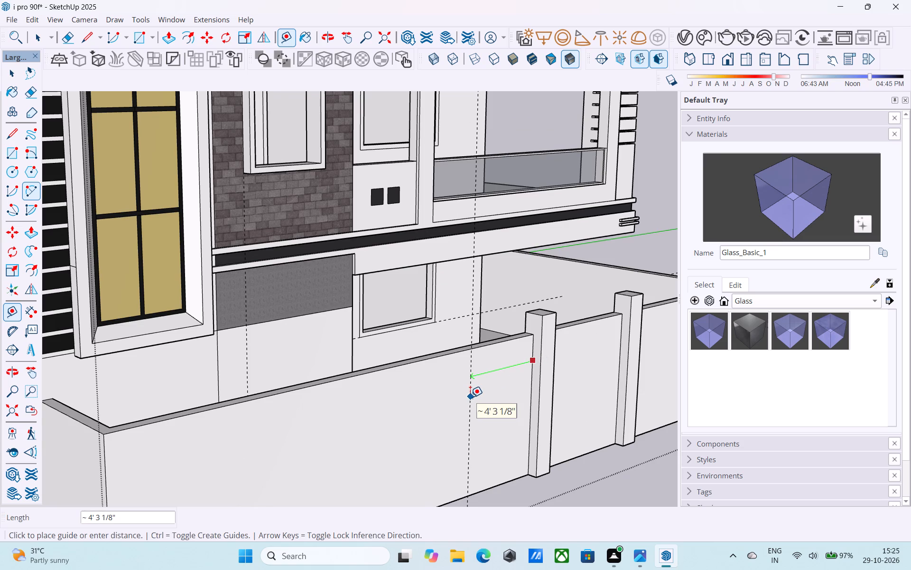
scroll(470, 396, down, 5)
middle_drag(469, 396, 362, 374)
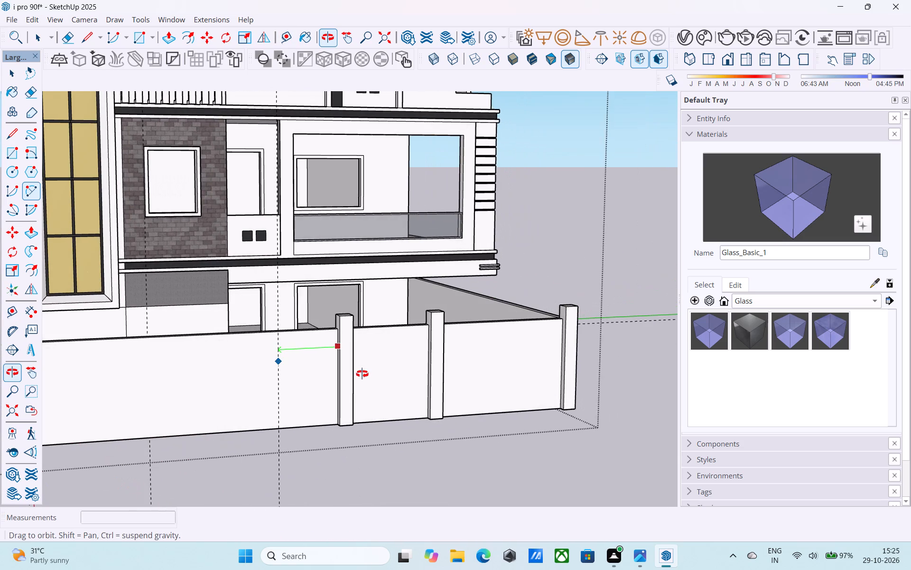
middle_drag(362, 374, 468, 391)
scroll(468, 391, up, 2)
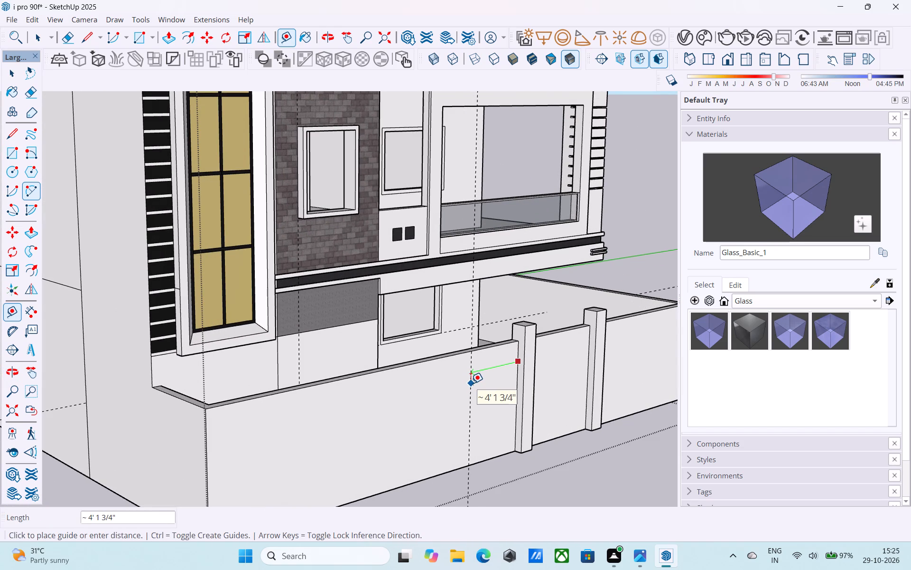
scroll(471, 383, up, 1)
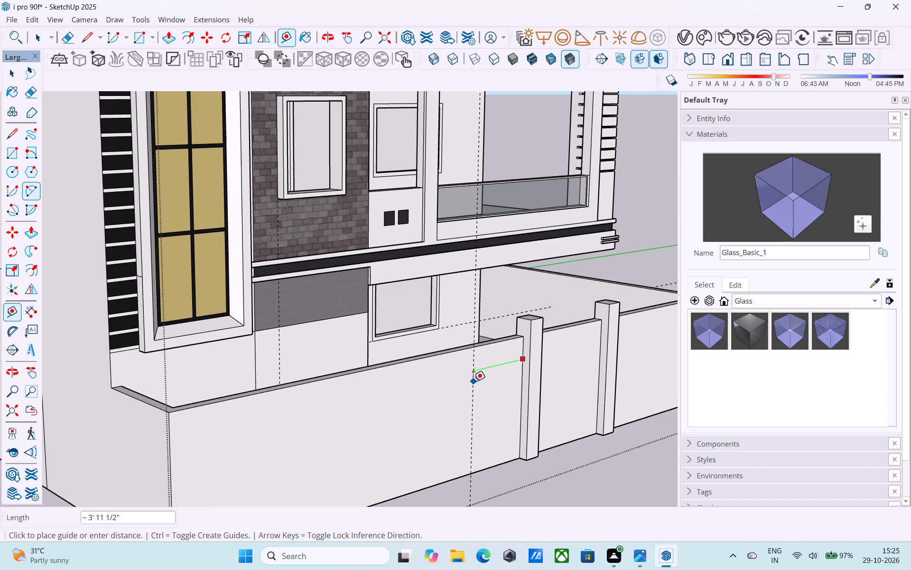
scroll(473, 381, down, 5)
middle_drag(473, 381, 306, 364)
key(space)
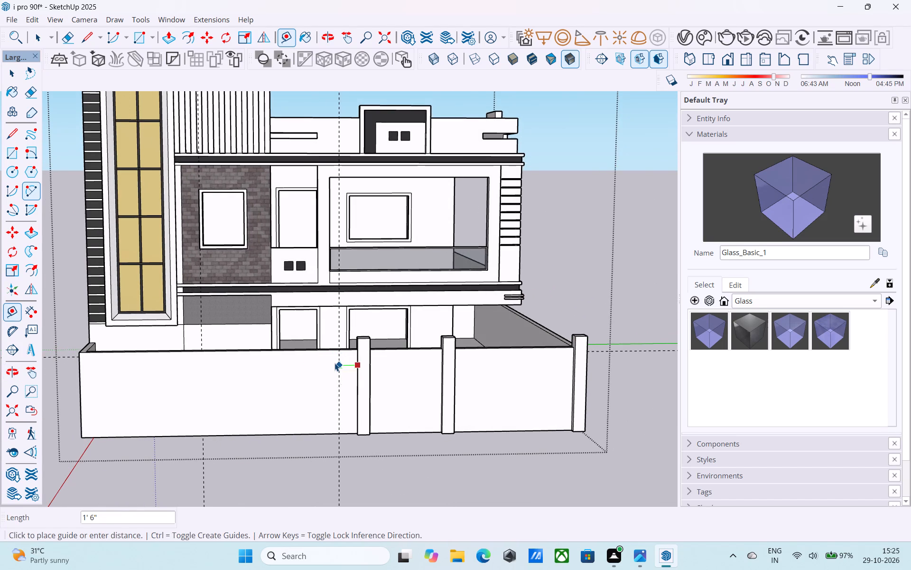
Push/Pull the third column's side face outward 2' along the wall, away from the second column.
scroll(335, 363, down, 1)
shift+middle_drag(335, 363, 247, 385)
scroll(247, 385, up, 11)
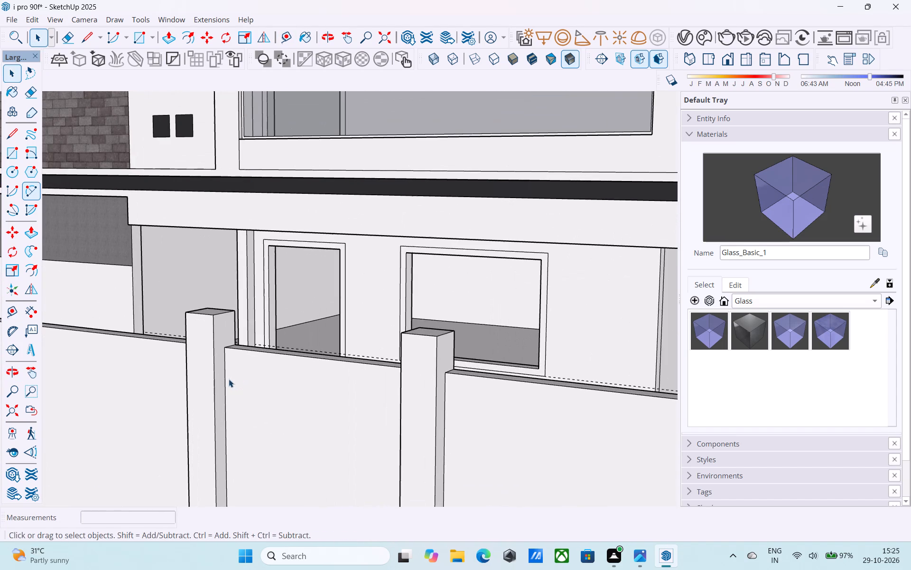
click(220, 375)
middle_drag(341, 373, 506, 380)
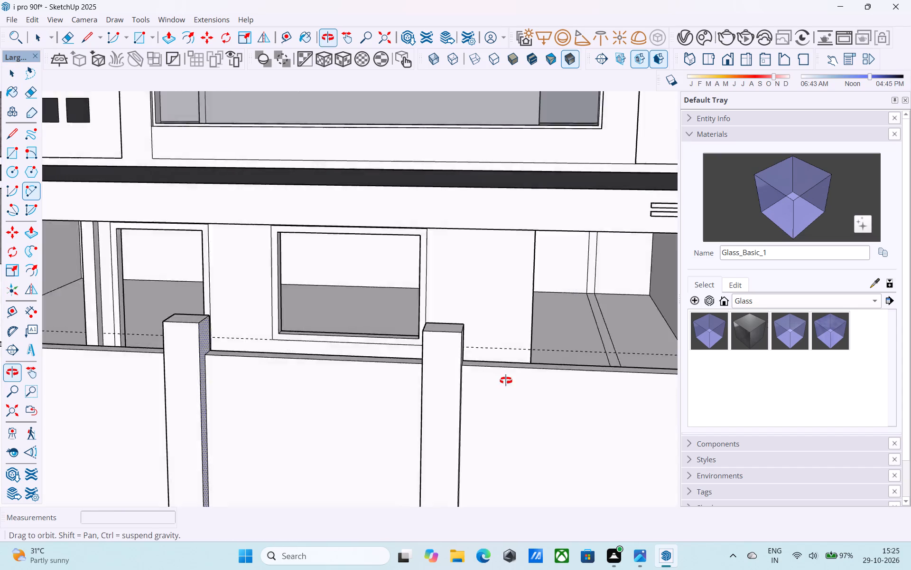
middle_drag(506, 380, 591, 362)
scroll(408, 363, down, 4)
middle_drag(299, 373, 483, 373)
scroll(368, 368, up, 2)
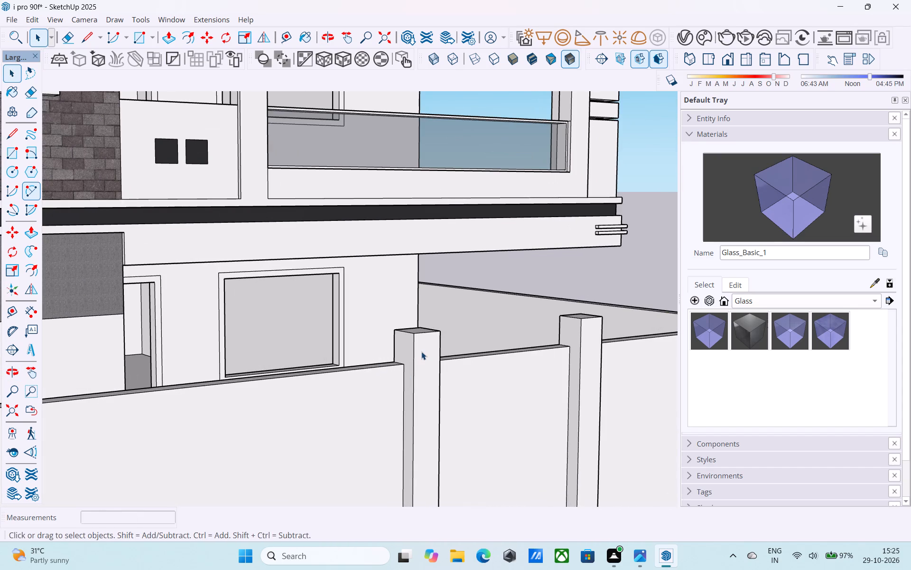
click(408, 344)
key(p)
click(408, 344)
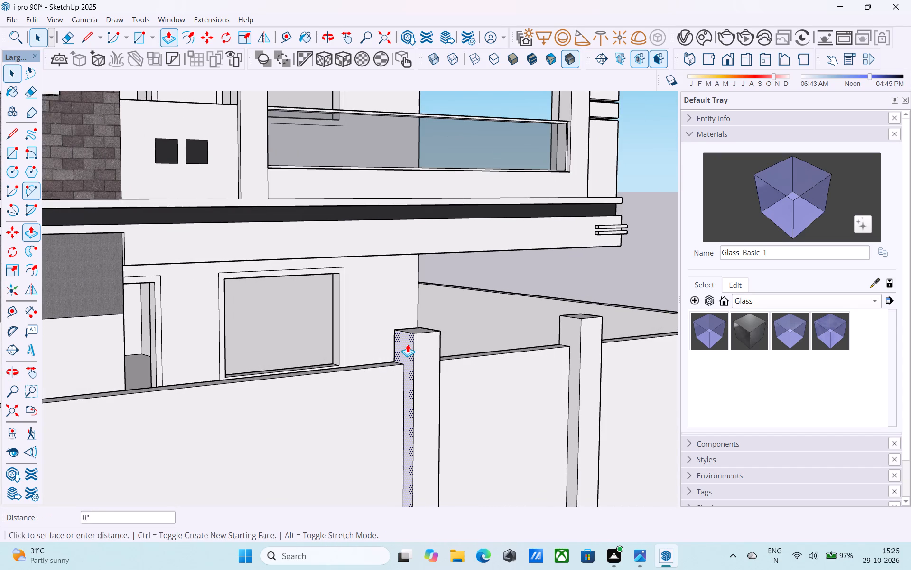
text(2')
key(Return)
key(space)
Push/Pull the third column's opposite side face, facing the second column, inward 2'.
middle_drag(376, 347, 241, 352)
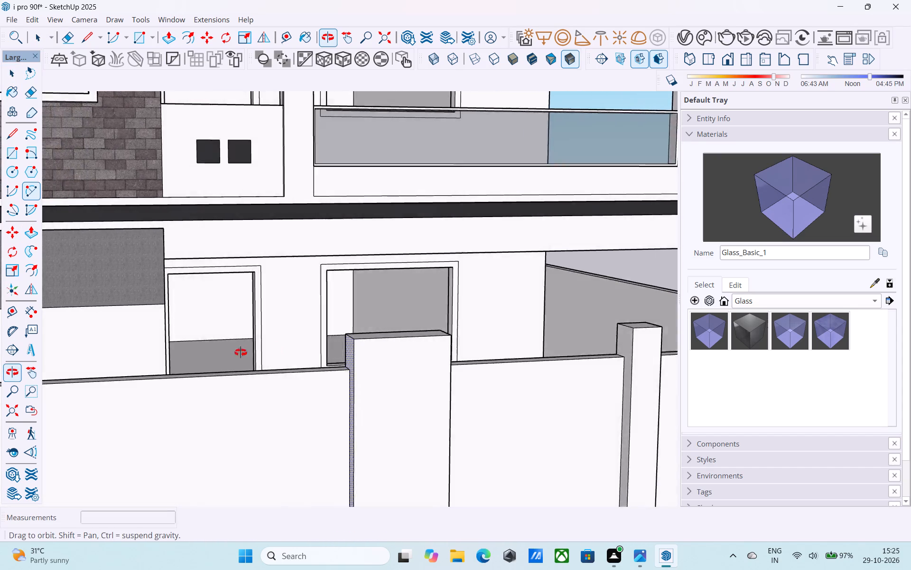
middle_drag(241, 352, 115, 352)
middle_drag(271, 360, 206, 361)
click(420, 370)
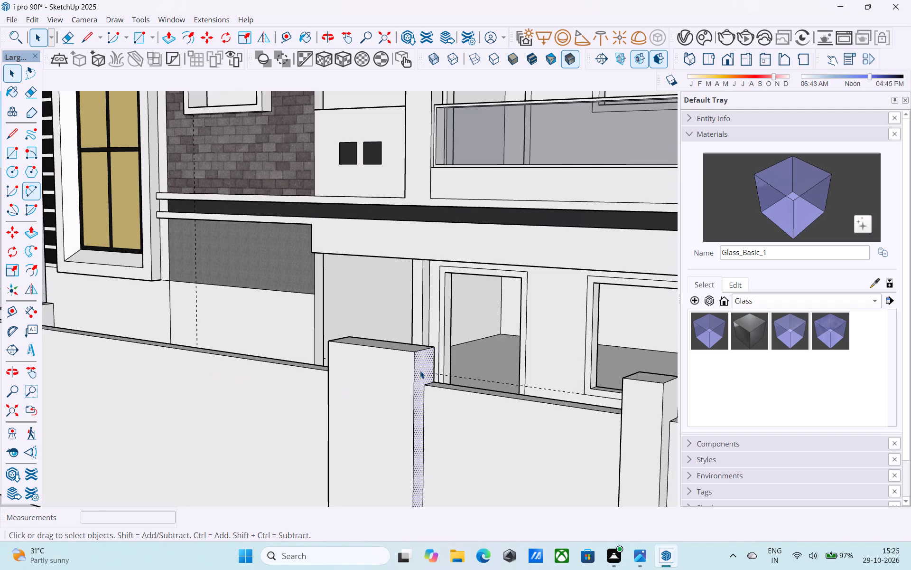
key(p)
click(420, 370)
key(2)
key(apostrophe)
key(Return)
key(space)
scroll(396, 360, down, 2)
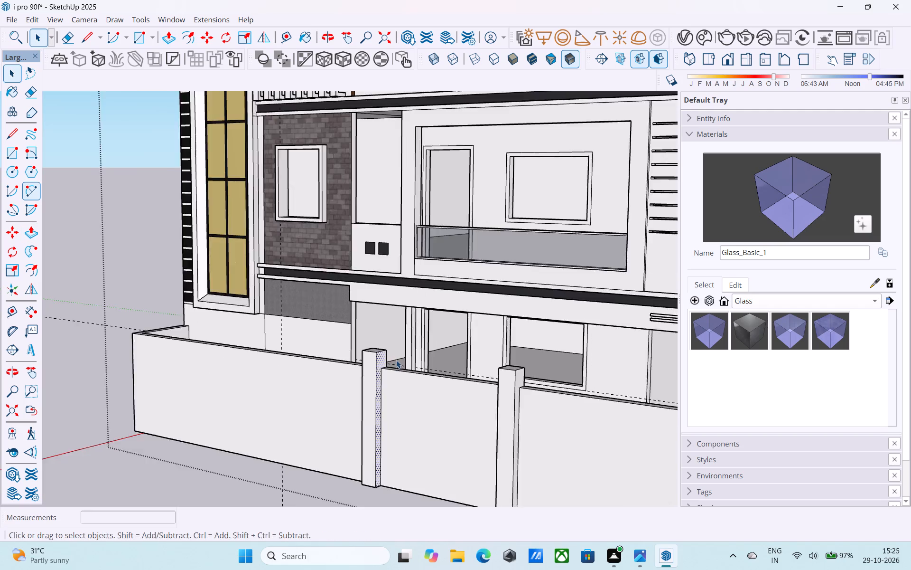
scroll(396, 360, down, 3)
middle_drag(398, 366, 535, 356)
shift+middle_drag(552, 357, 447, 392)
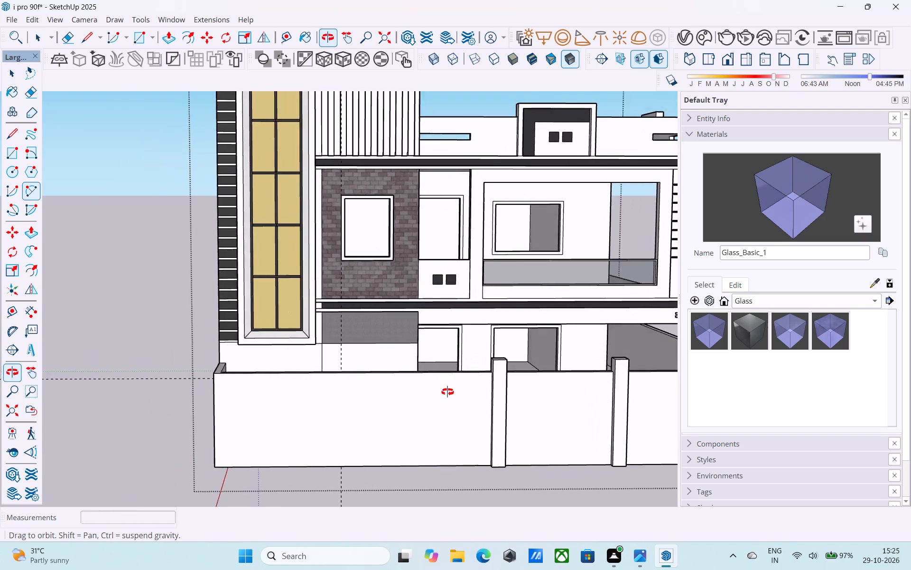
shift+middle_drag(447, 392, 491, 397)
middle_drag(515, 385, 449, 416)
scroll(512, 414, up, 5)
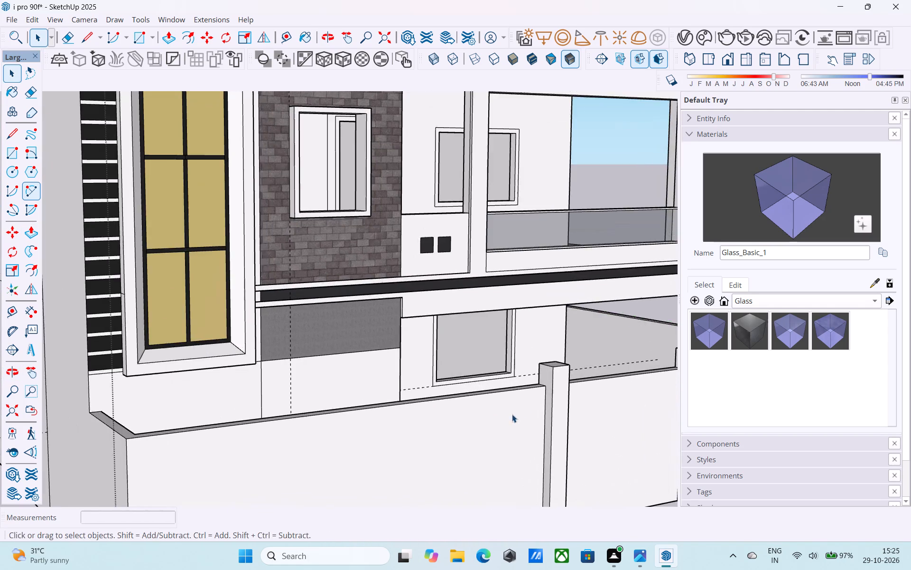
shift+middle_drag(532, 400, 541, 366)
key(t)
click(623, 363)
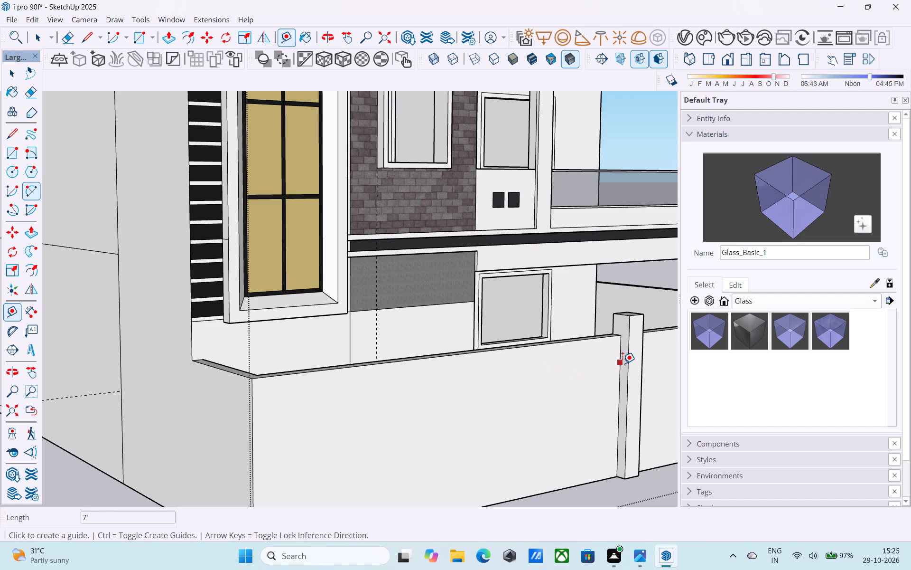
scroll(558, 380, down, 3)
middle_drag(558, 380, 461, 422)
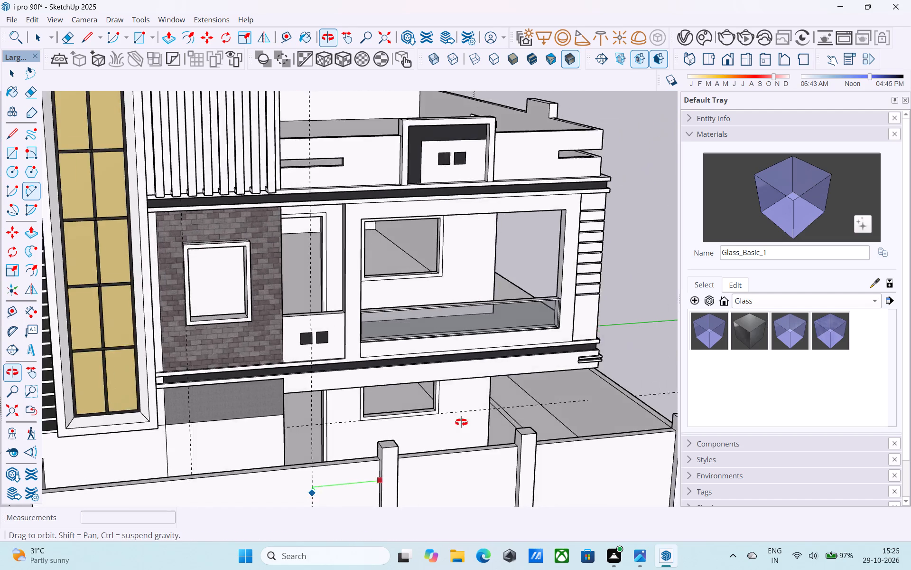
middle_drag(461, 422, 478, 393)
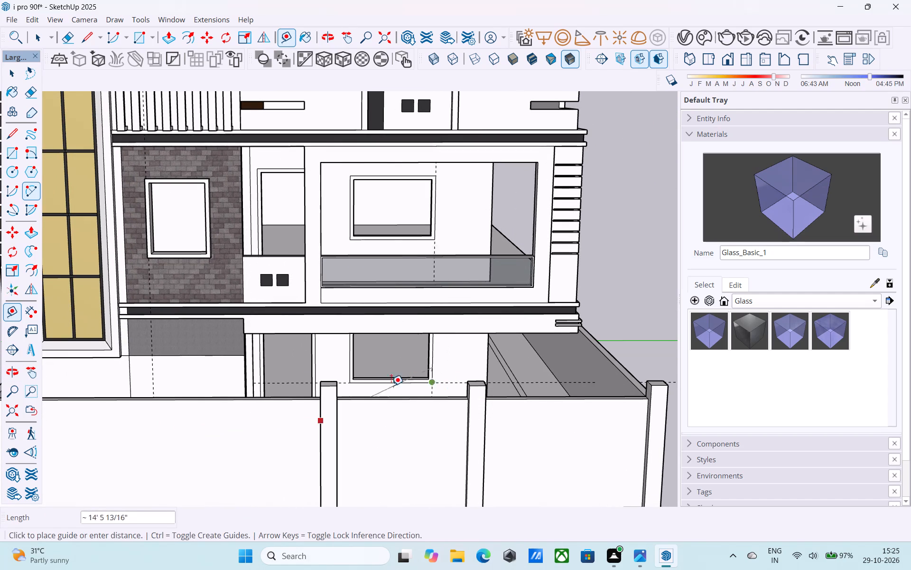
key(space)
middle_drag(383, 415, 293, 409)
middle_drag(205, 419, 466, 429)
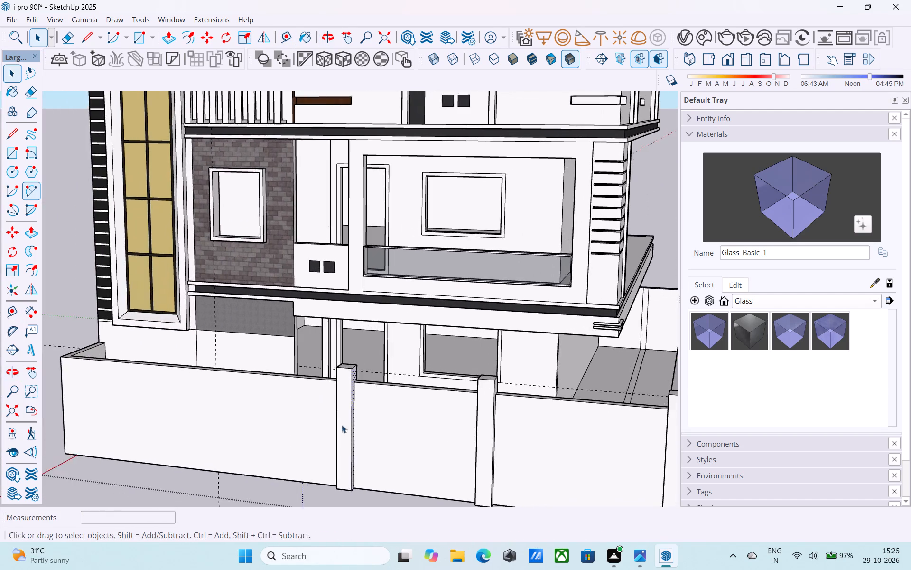
Push/Pull the third column's side face, facing the second column, outward 1' along the compound wall.
scroll(336, 423, up, 7)
middle_drag(354, 400, 340, 396)
key(p)
click(340, 396)
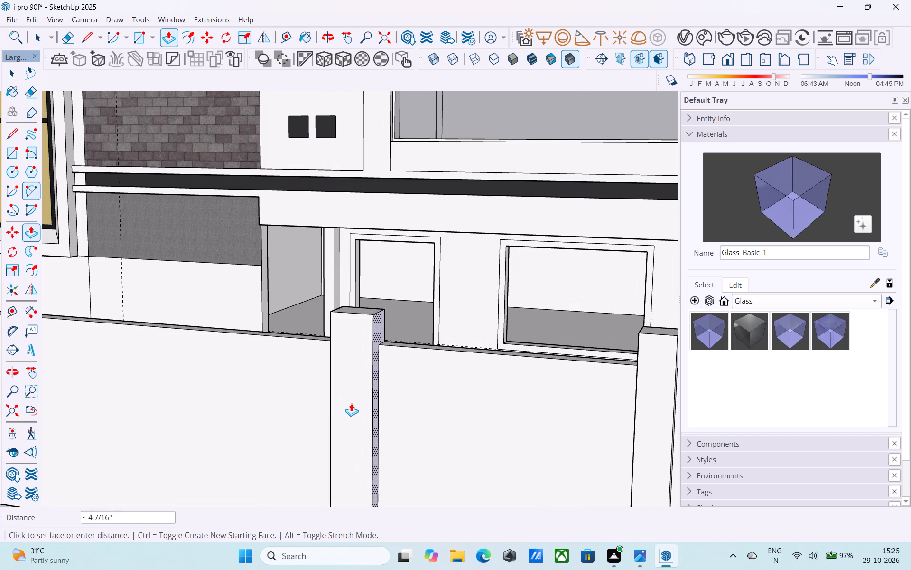
text(1')
key(Return)
Push/Pull the third column's opposite side face, facing away from the second column, inward 1'.
middle_drag(351, 403, 595, 392)
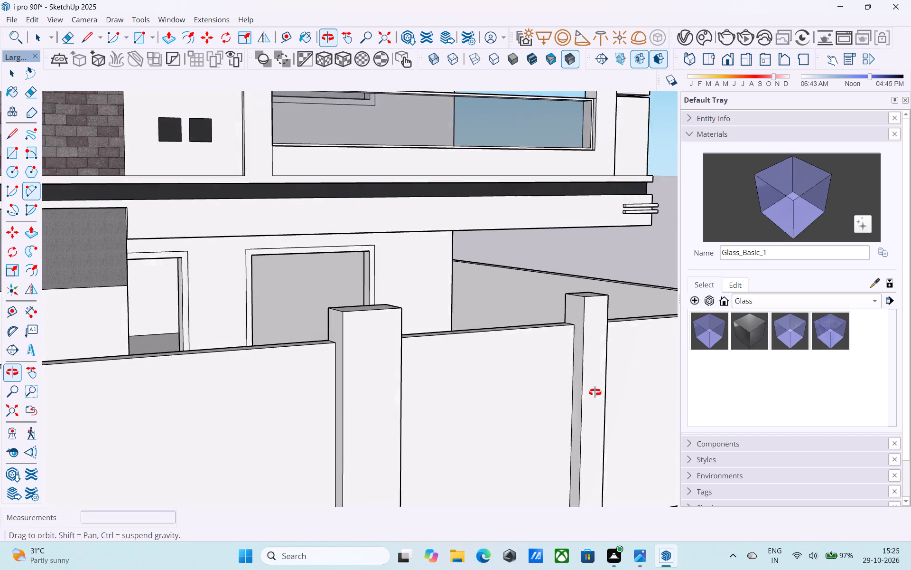
middle_drag(595, 392, 600, 392)
key(space)
click(337, 330)
key(p)
click(337, 330)
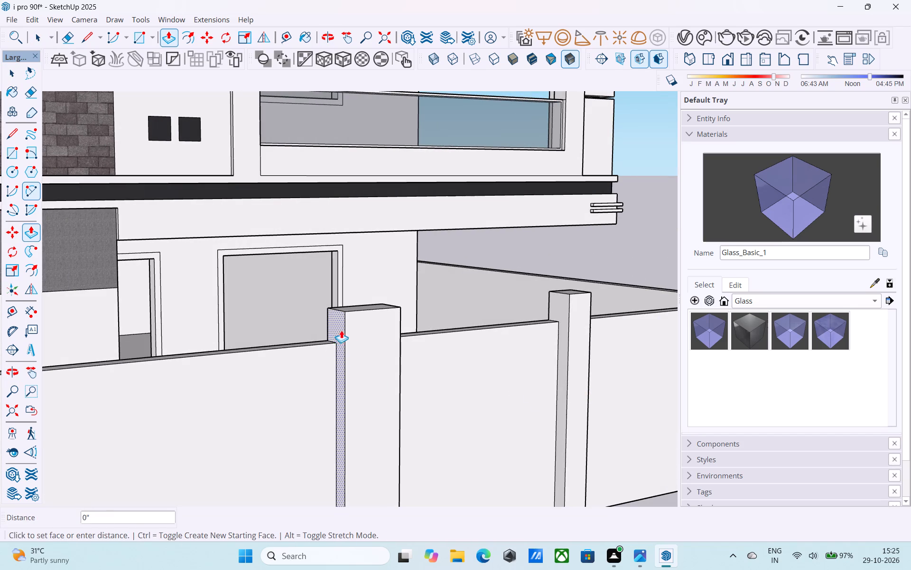
text(1')
key(Return)
key(space)
Place a vertical guide on the compound wall 4' from the third column's edge, on the side away from the second column.
scroll(353, 330, down, 5)
middle_drag(353, 330, 385, 347)
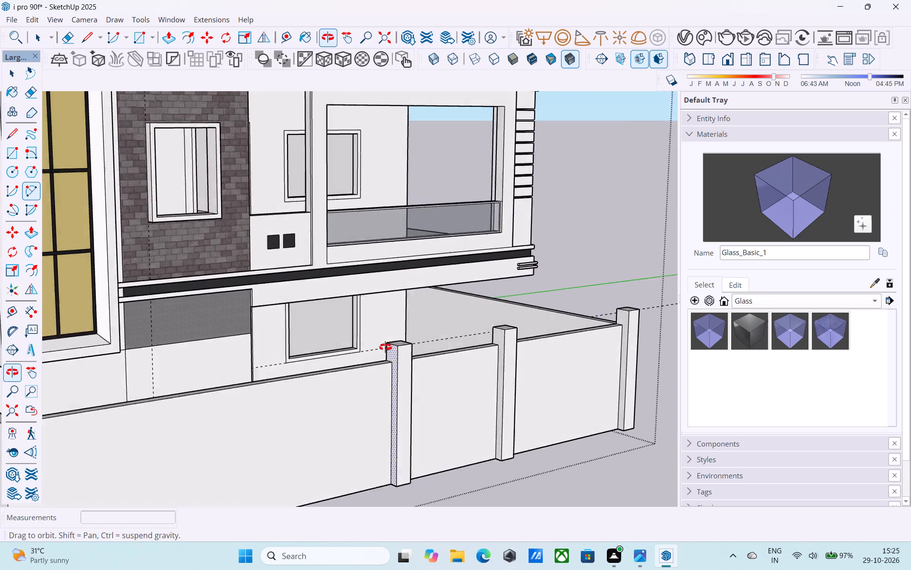
middle_drag(385, 347, 403, 352)
key(t)
click(461, 393)
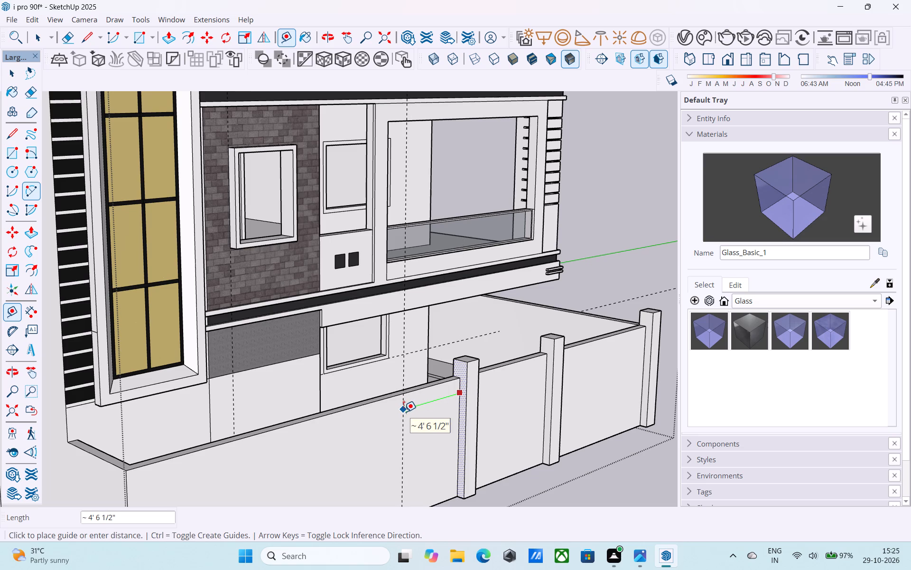
text(4')
key(Return)
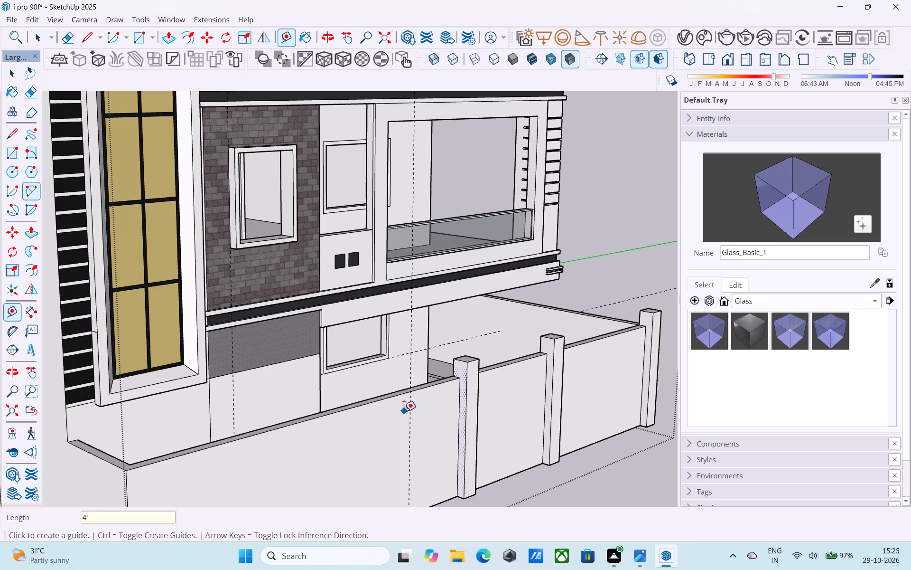
Draw a line across the wall's top at the guide and a 1' by 1' square from the line's inner end.
key(l)
scroll(410, 399, up, 6)
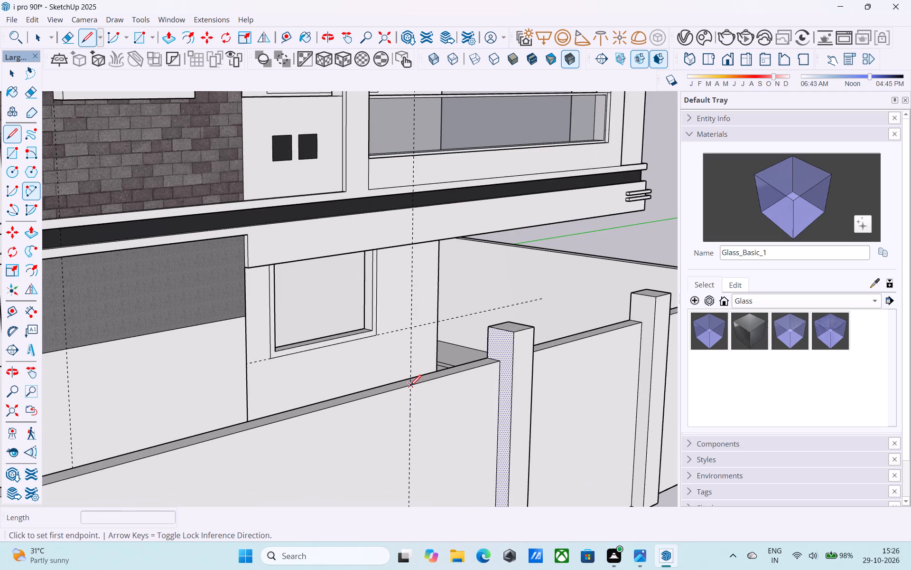
click(410, 387)
click(400, 382)
key(r)
scroll(400, 382, up, 2)
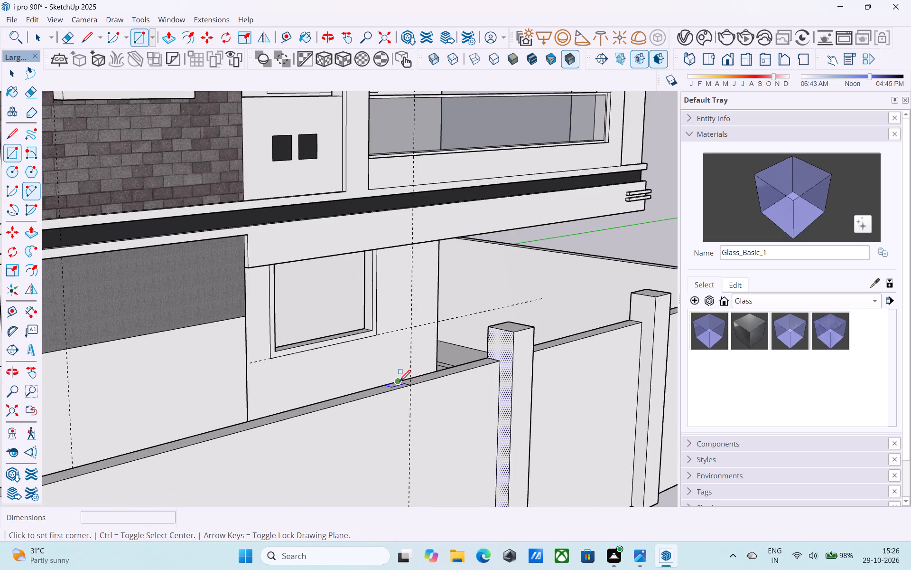
scroll(400, 382, up, 4)
click(397, 380)
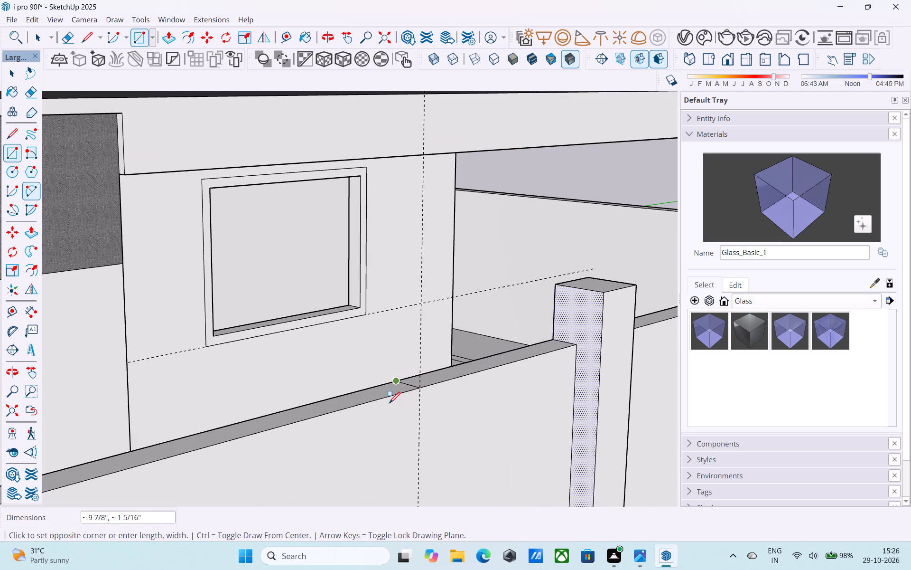
text(1',1')
key(Return)
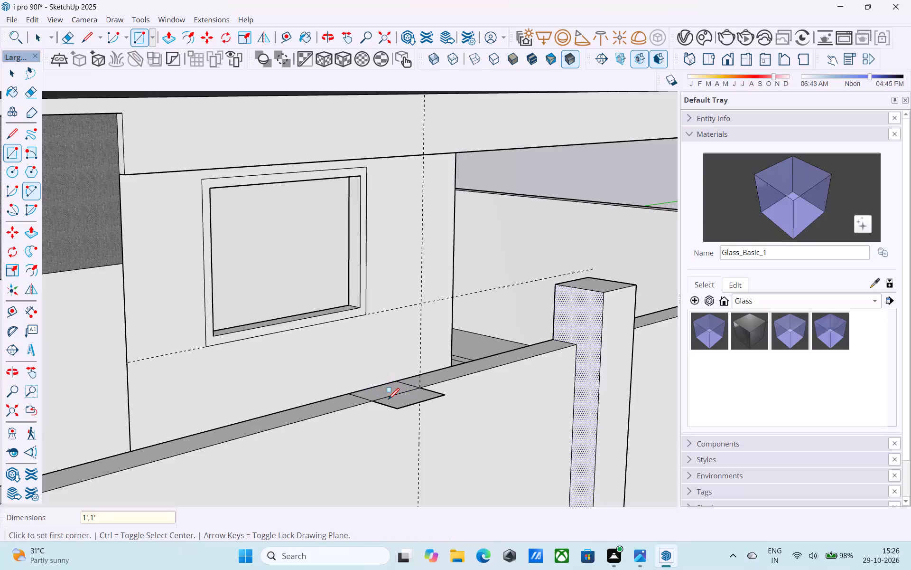
Push/Pull the underside of the projecting square down 7' to the compound wall's base to form the fourth column.
key(space)
scroll(388, 400, down, 5)
middle_drag(388, 400, 375, 325)
middle_drag(400, 462, 390, 414)
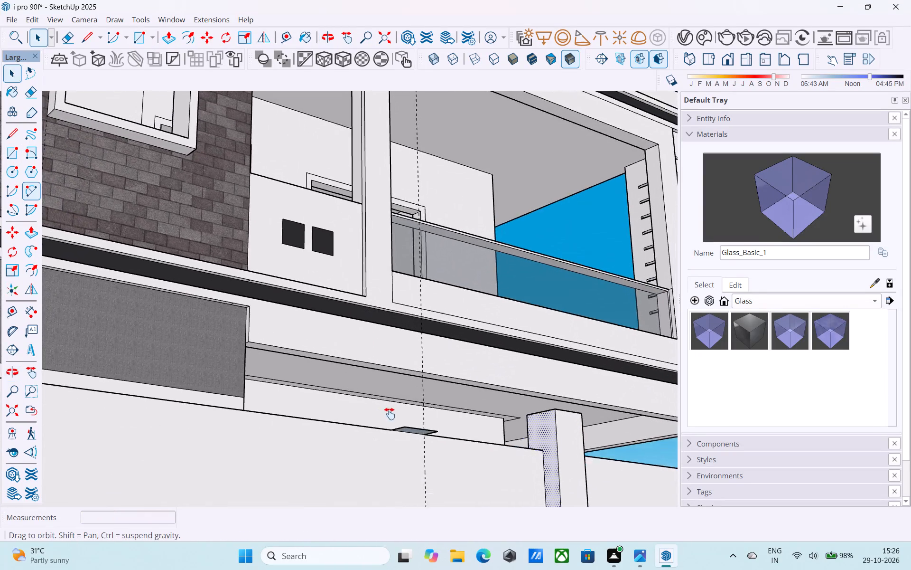
middle_drag(390, 414, 387, 354)
scroll(375, 402, up, 4)
click(415, 394)
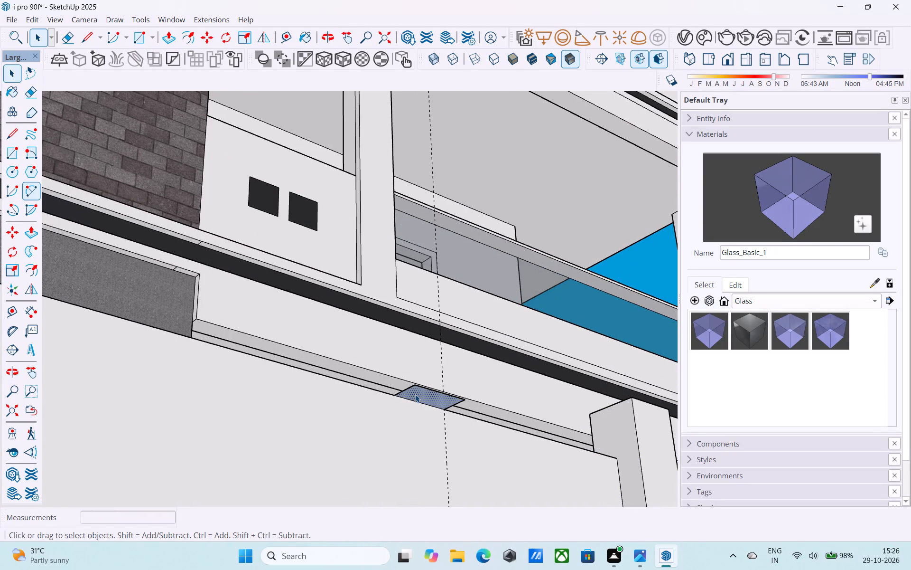
key(p)
click(415, 394)
scroll(416, 405, down, 17)
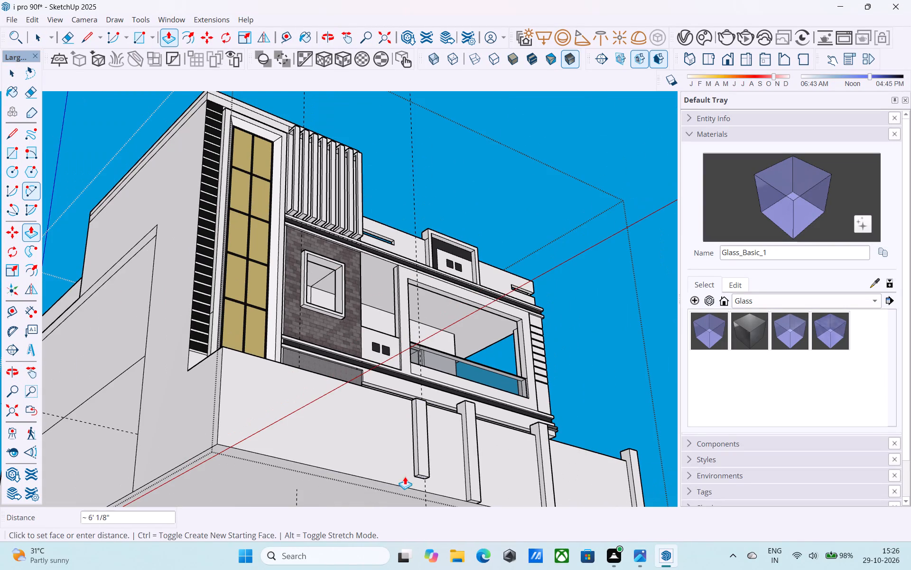
click(386, 486)
Erase the leftover wall edge crossing the fourth column's top.
scroll(395, 439, down, 5)
middle_drag(402, 408, 404, 569)
scroll(416, 432, up, 5)
scroll(394, 484, down, 2)
middle_drag(394, 484, 407, 428)
scroll(409, 437, up, 6)
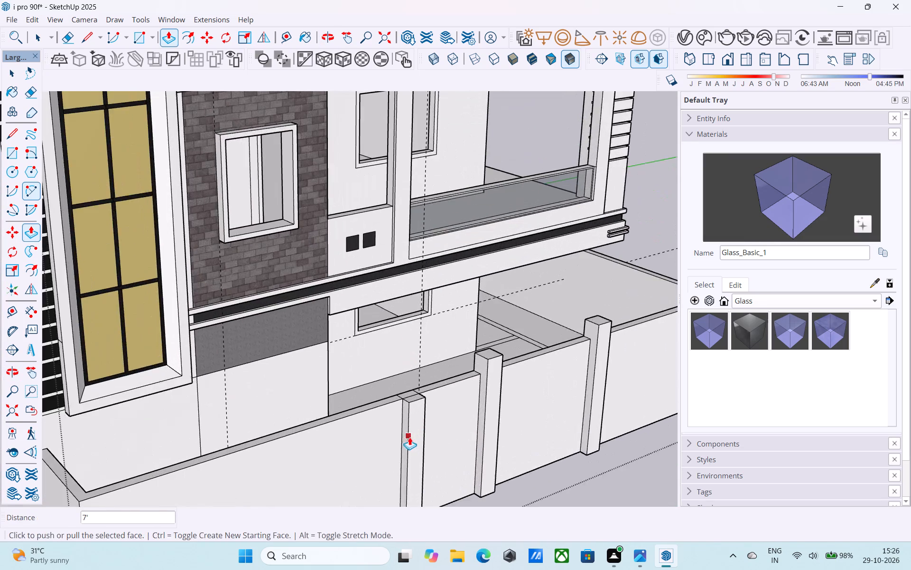
key(e)
scroll(410, 430, up, 10)
click(414, 388)
Push/Pull the fourth column's top face up 1', level with the third column's top.
key(space)
click(412, 388)
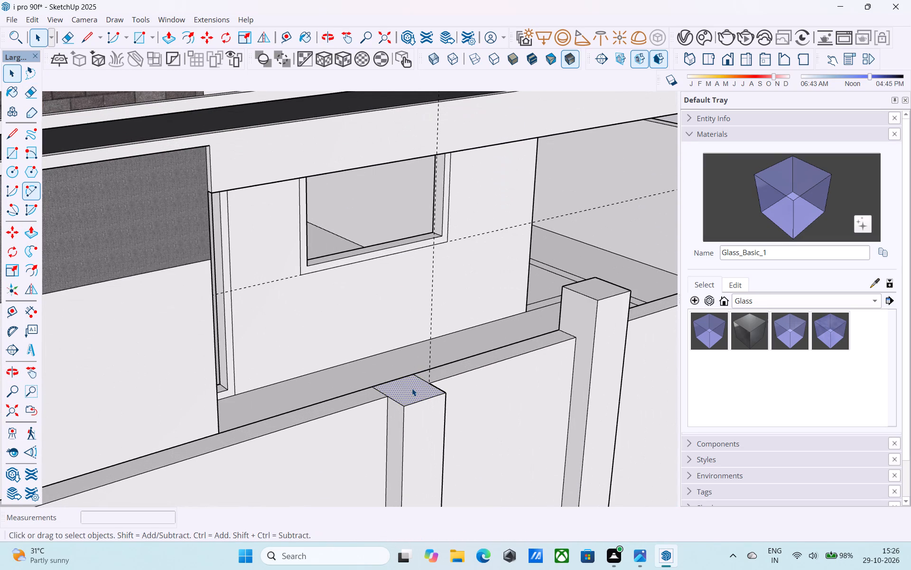
key(p)
click(412, 388)
click(586, 292)
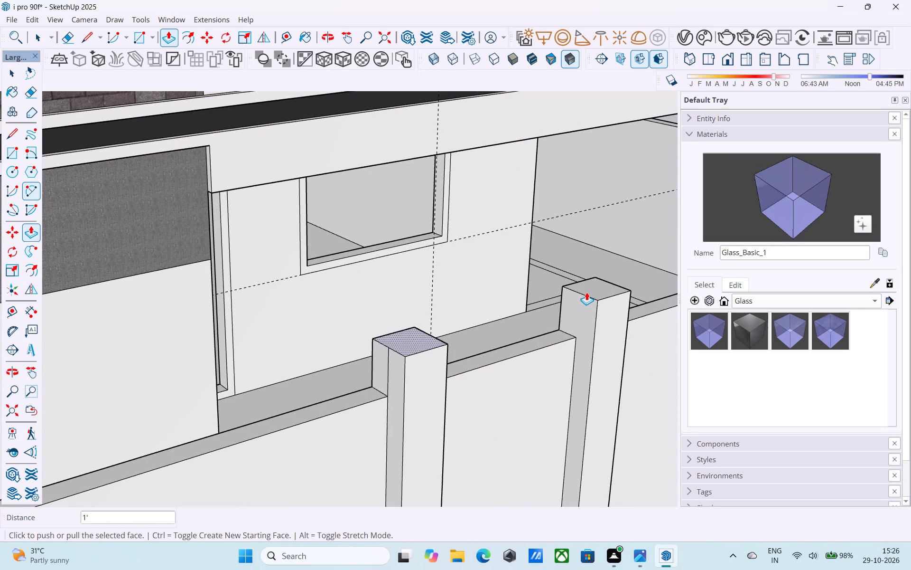
Erase the leftover vertical edges on the fourth column's raised sides, along with the guide beside it.
scroll(589, 291, down, 5)
key(e)
scroll(474, 335, up, 6)
drag(469, 332, 462, 327)
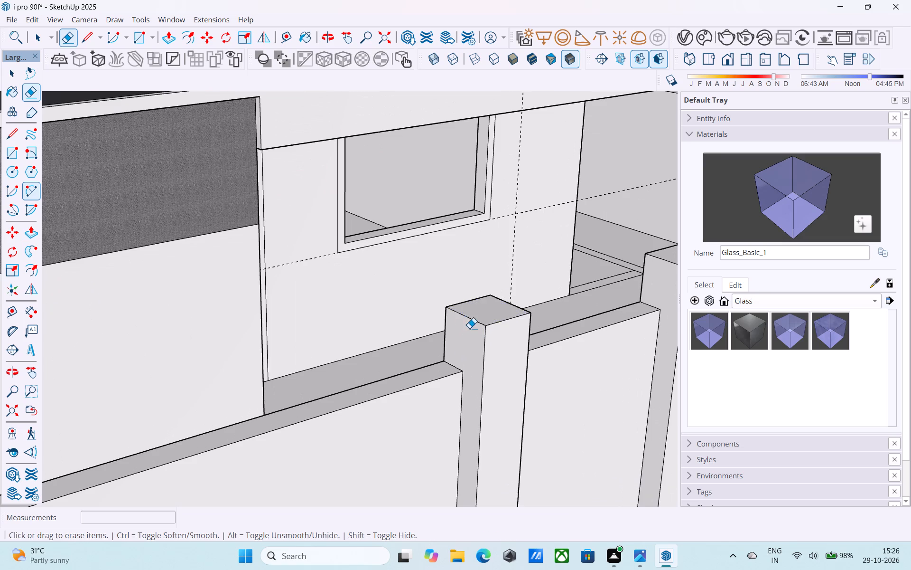
scroll(473, 332, down, 5)
middle_drag(480, 350, 91, 352)
scroll(497, 456, up, 4)
drag(474, 421, 468, 417)
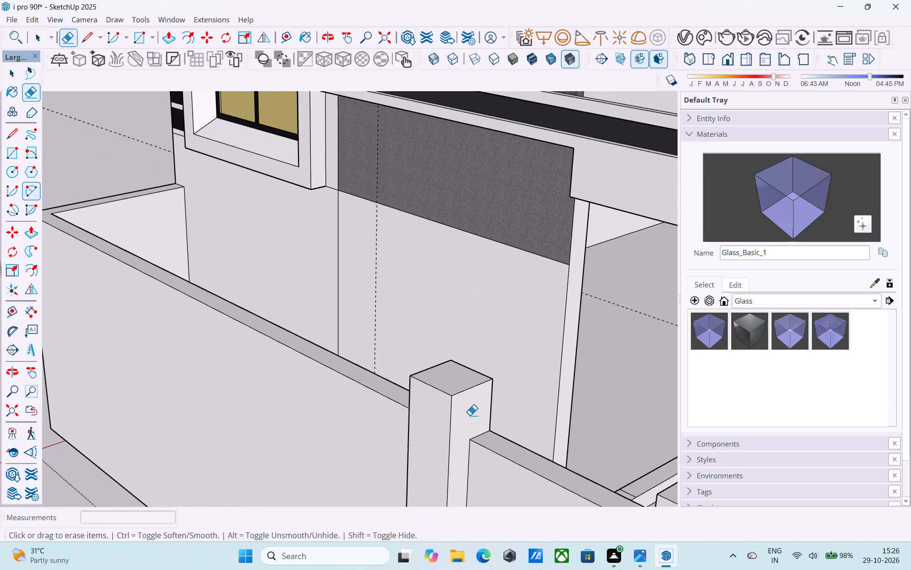
Examine the house exterior and the column spacing along the compound wall from several angles.
key(space)
scroll(470, 415, down, 5)
middle_drag(407, 468, 577, 431)
scroll(532, 420, down, 9)
middle_drag(555, 424, 483, 427)
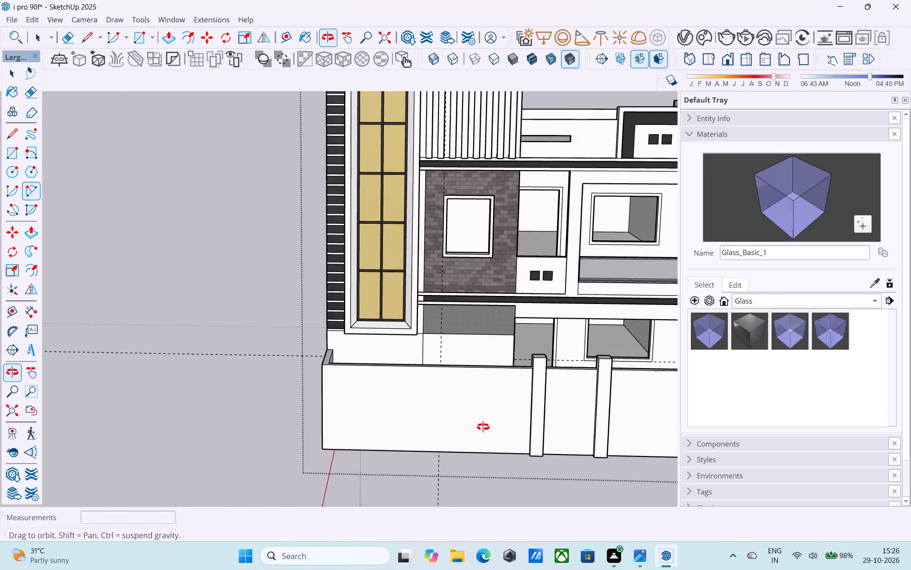
middle_drag(483, 427, 485, 426)
scroll(405, 421, down, 5)
middle_drag(401, 424, 421, 410)
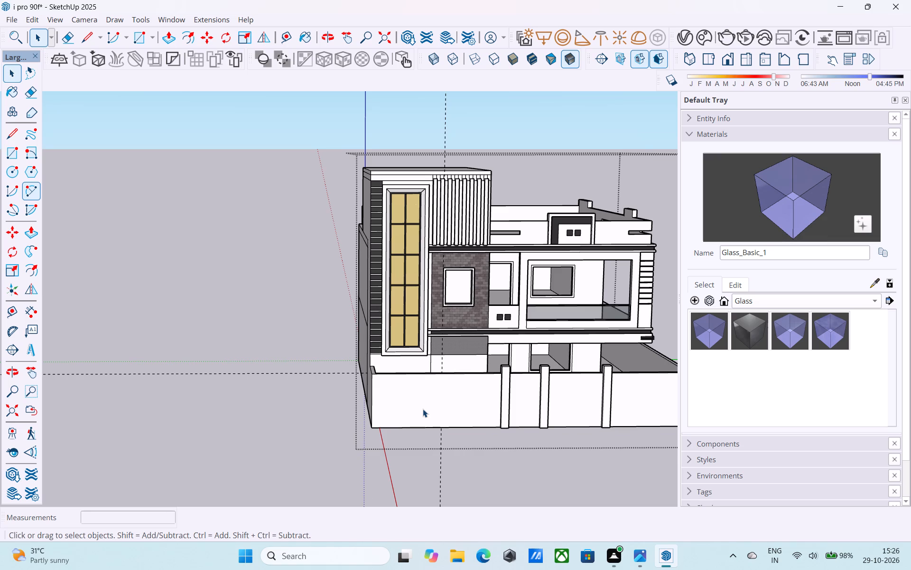
middle_drag(423, 409, 477, 406)
scroll(477, 406, up, 1)
scroll(477, 406, down, 2)
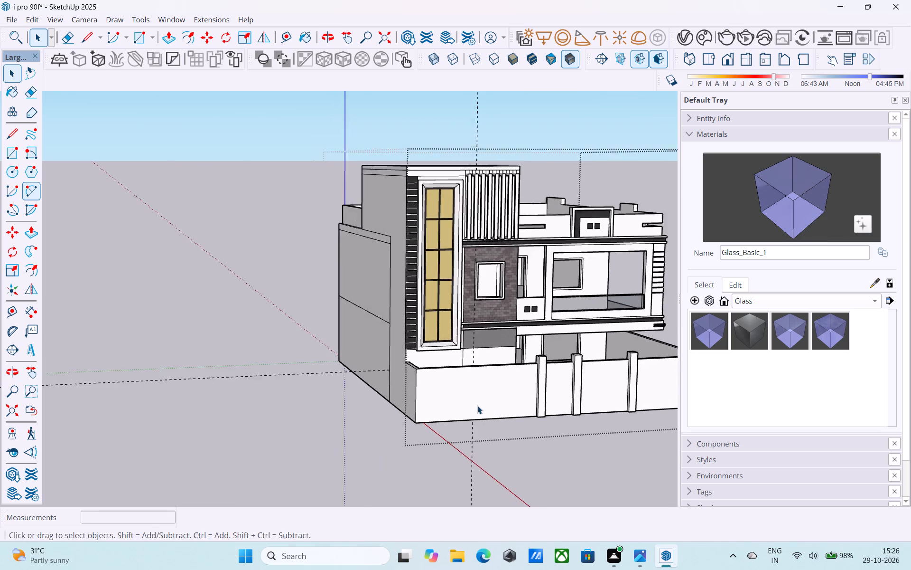
scroll(477, 406, down, 3)
middle_drag(477, 406, 509, 408)
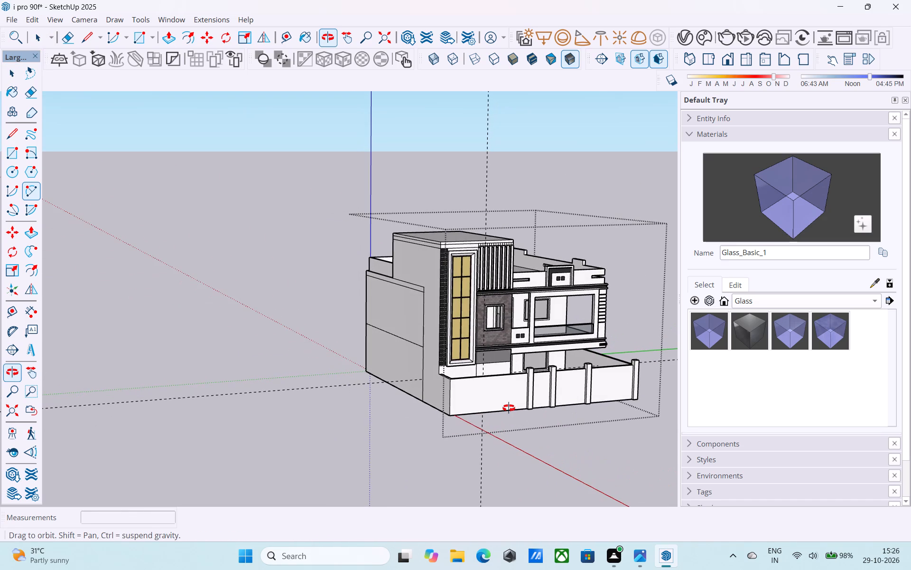
middle_drag(509, 408, 601, 446)
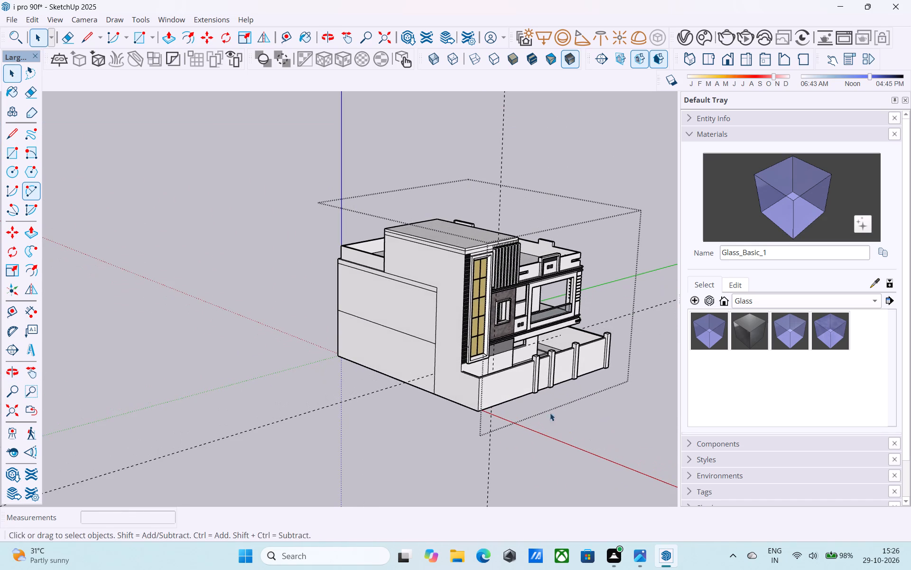
middle_drag(405, 393, 209, 384)
middle_drag(453, 394, 253, 296)
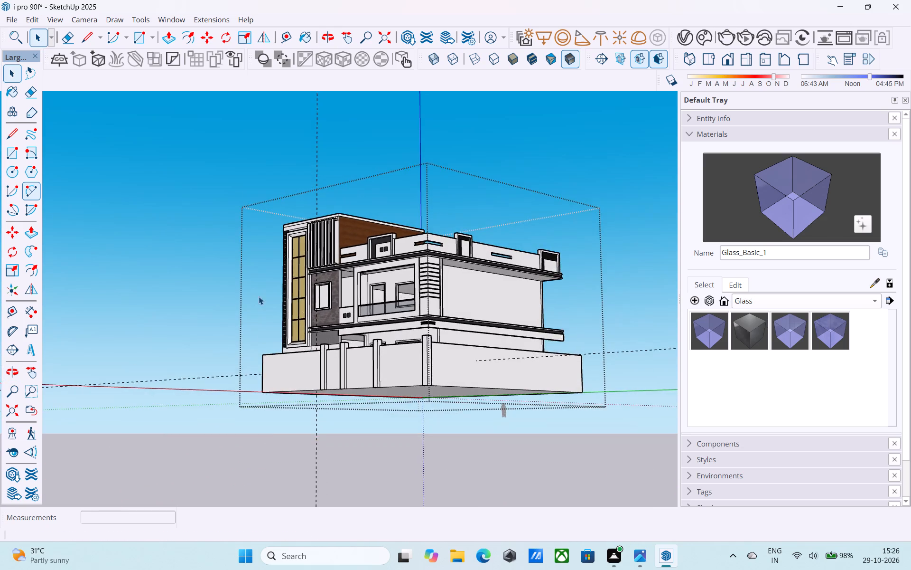
scroll(396, 307, up, 5)
scroll(396, 307, down, 2)
middle_drag(395, 308, 494, 371)
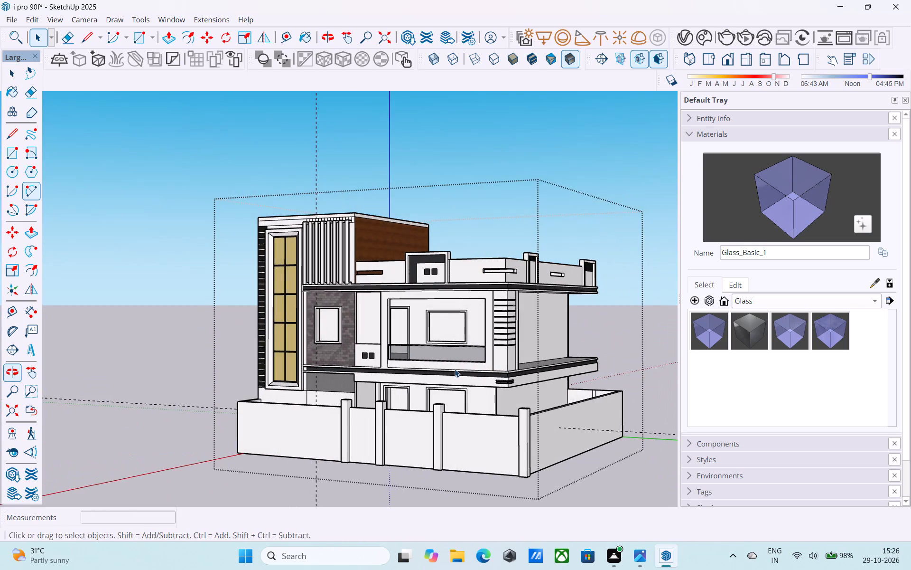
scroll(455, 369, up, 1)
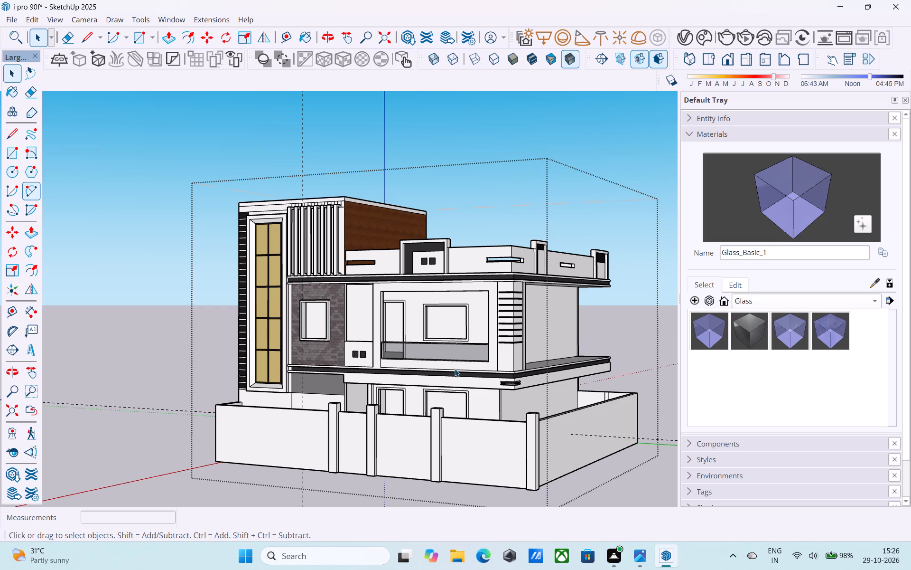
scroll(452, 359, down, 7)
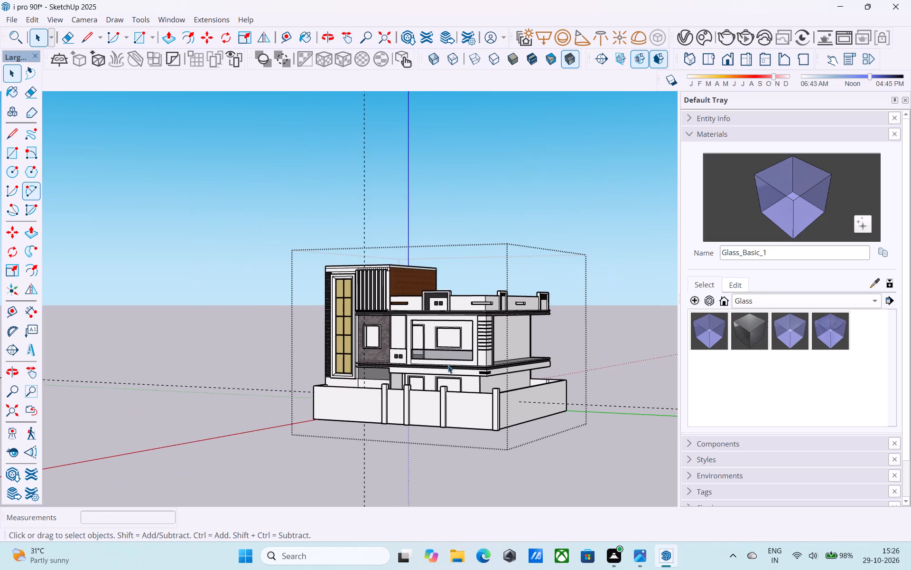
middle_drag(447, 365, 501, 330)
scroll(446, 365, up, 1)
middle_drag(390, 358, 433, 307)
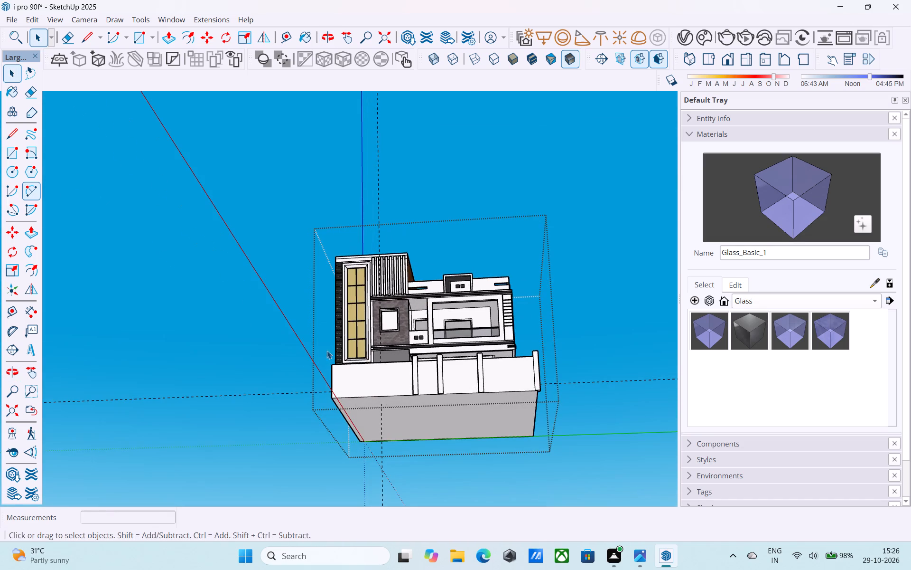
scroll(303, 357, up, 5)
scroll(303, 356, down, 5)
middle_drag(303, 356, 345, 295)
middle_drag(345, 295, 353, 324)
middle_drag(353, 324, 418, 397)
scroll(455, 418, up, 7)
middle_drag(413, 388, 442, 429)
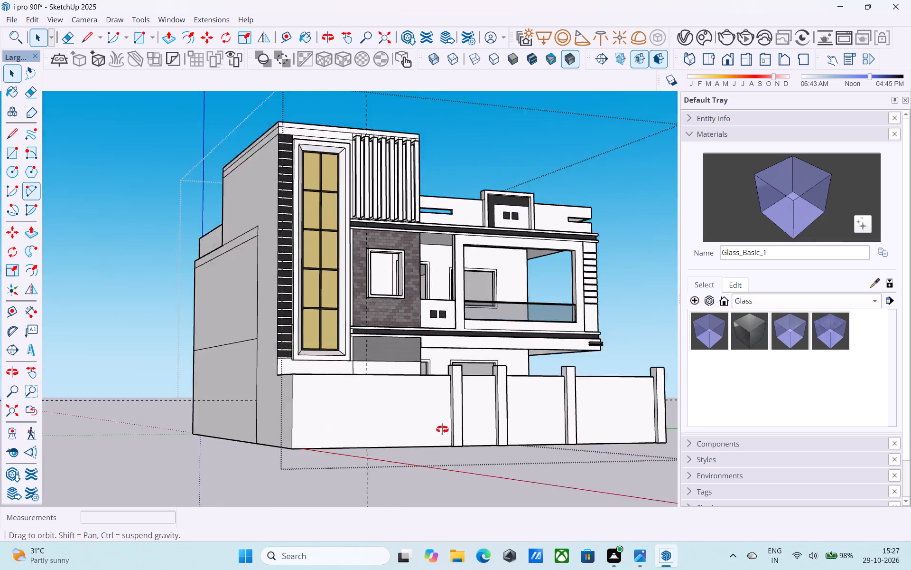
middle_drag(442, 429, 480, 456)
scroll(398, 380, down, 9)
scroll(414, 426, up, 6)
middle_drag(440, 390, 483, 390)
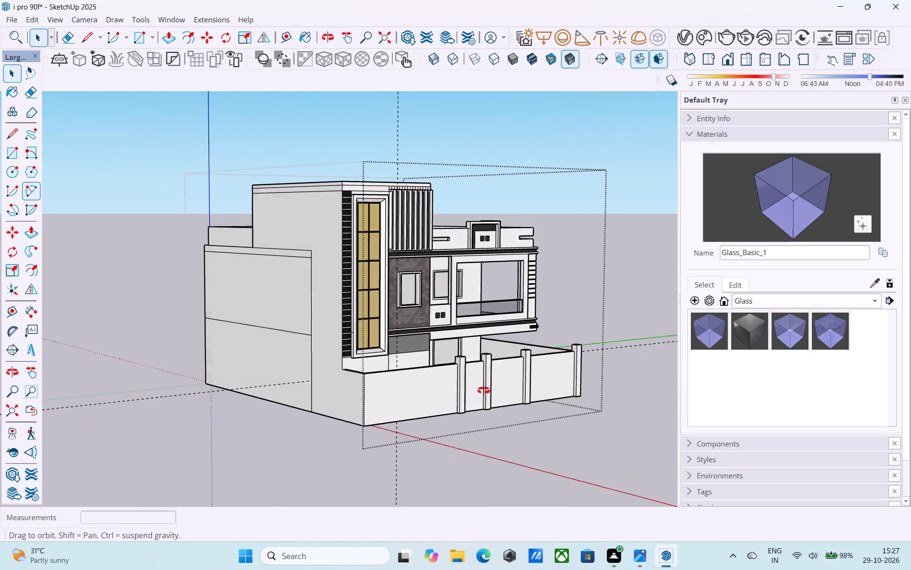
middle_drag(483, 390, 485, 390)
Place a vertical guide on the compound wall 10' from the fourth column's edge, on the side away from the third column.
scroll(485, 390, up, 5)
scroll(435, 383, up, 10)
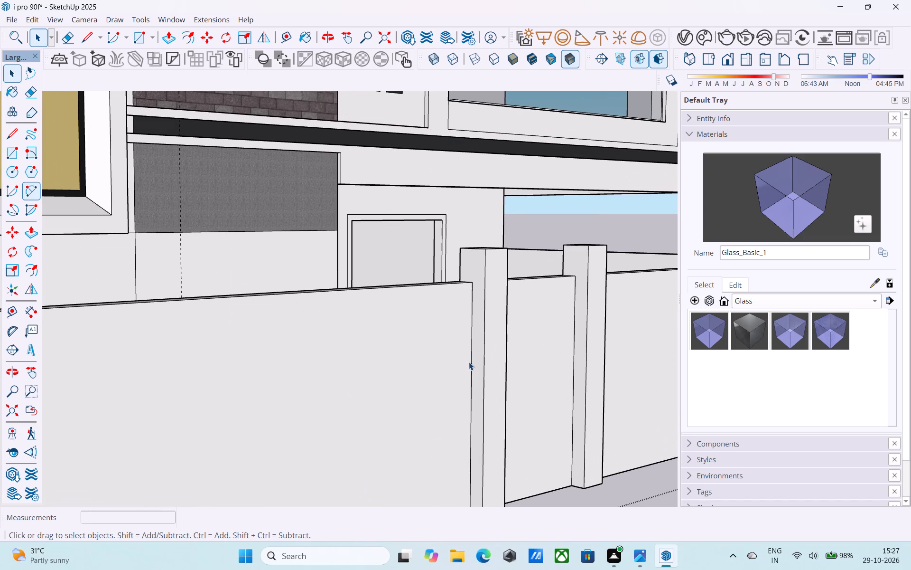
key(t)
click(470, 359)
scroll(368, 371, down, 6)
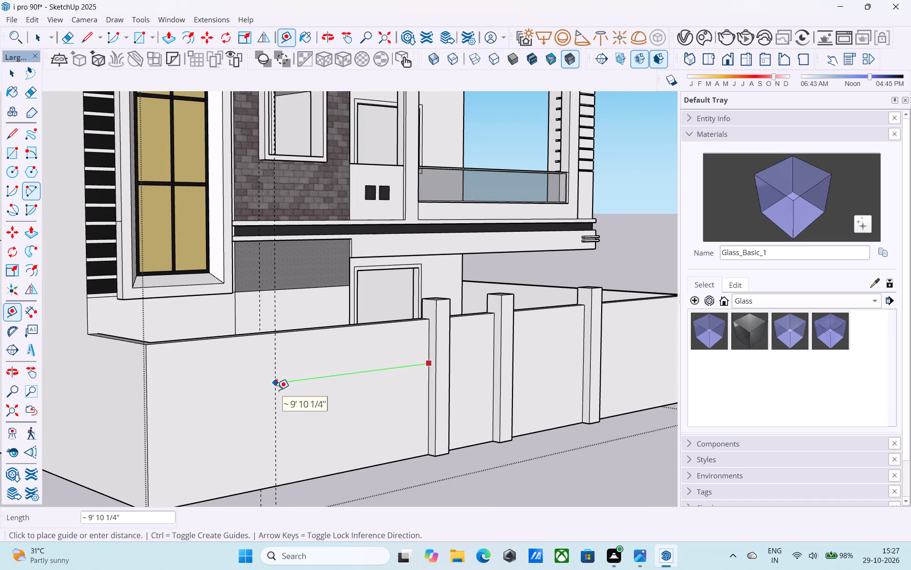
text(10')
key(Return)
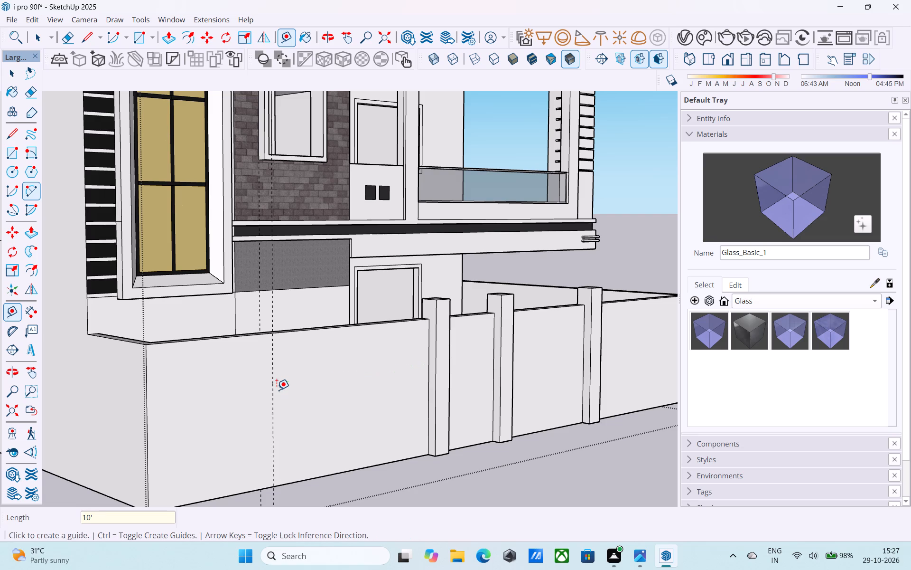
scroll(278, 388, down, 5)
middle_drag(276, 392, 254, 447)
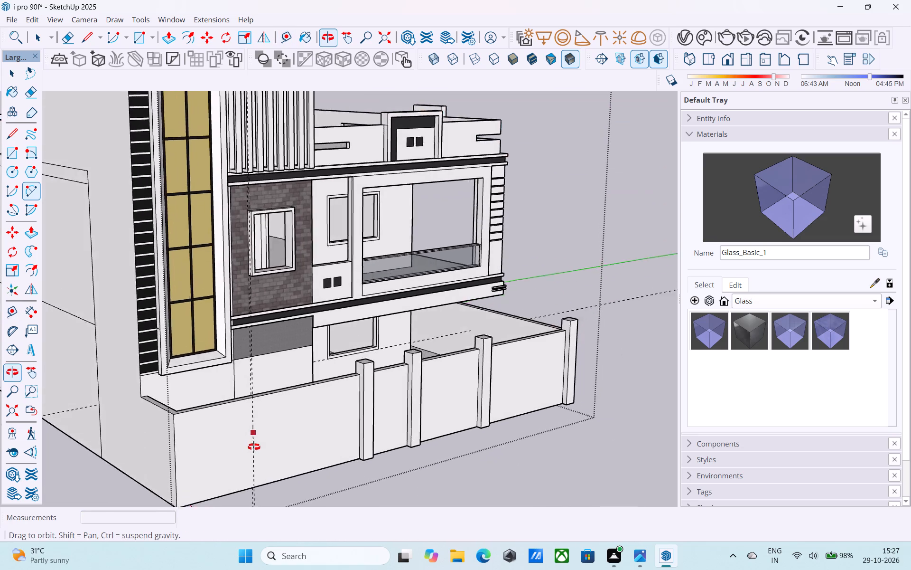
middle_drag(254, 447, 255, 463)
scroll(230, 448, up, 10)
scroll(253, 439, down, 10)
middle_drag(266, 425, 259, 422)
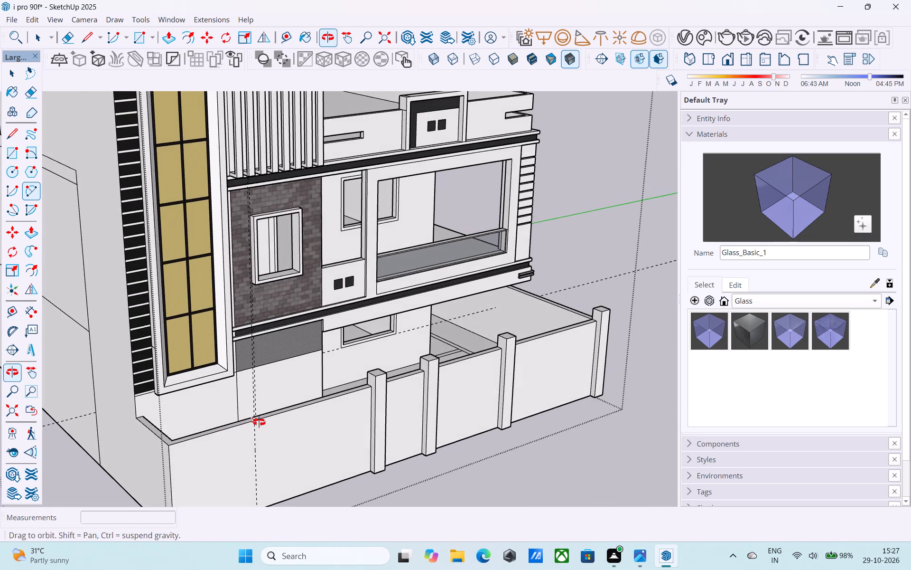
Draw a 1' by 1' square on top of the compound wall at the end corner nearest the tall gold-paned window.
middle_drag(259, 422, 259, 418)
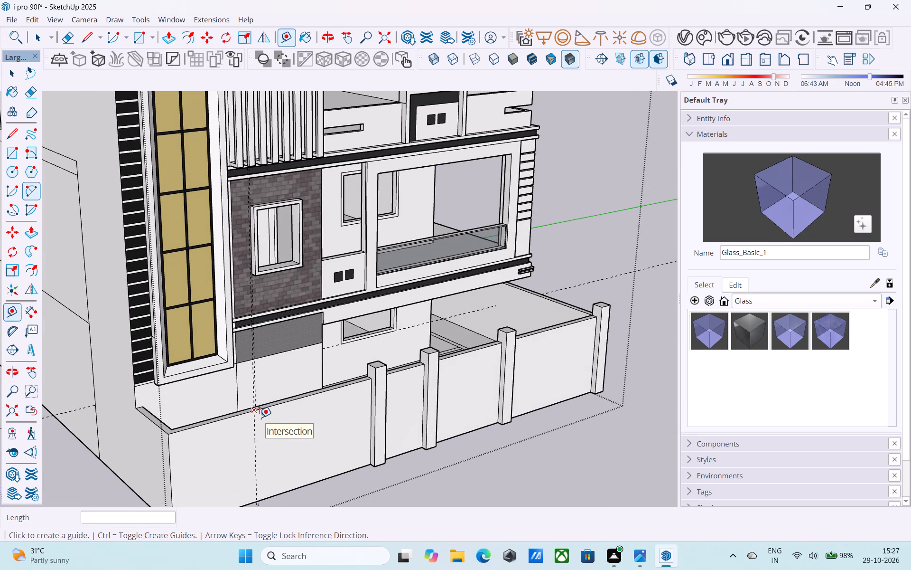
scroll(259, 418, up, 1)
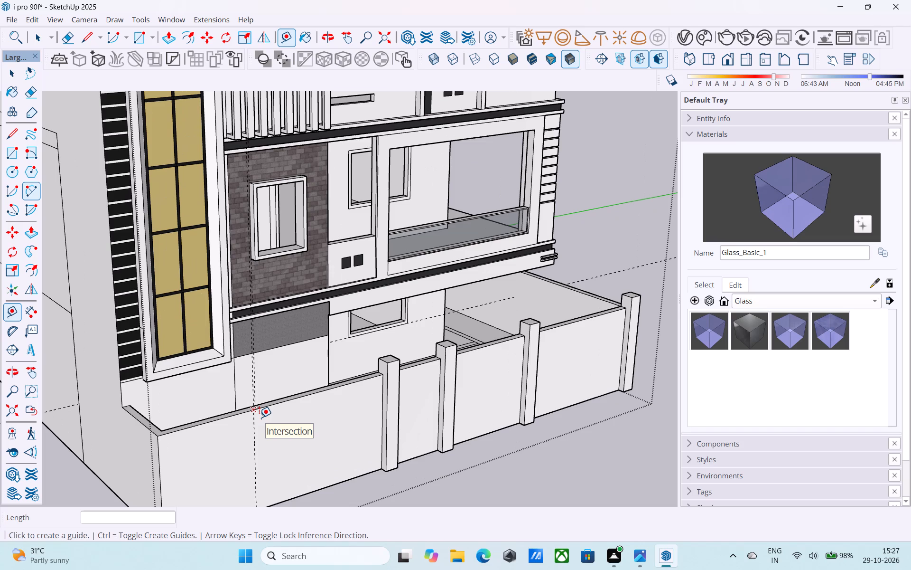
key(space)
middle_drag(252, 421, 254, 433)
shift+middle_drag(254, 433, 266, 424)
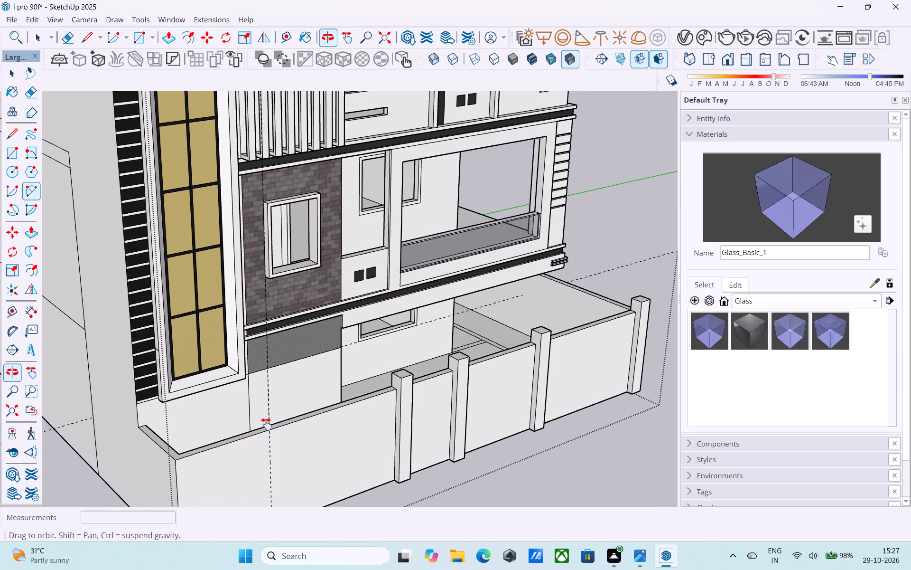
shift+middle_drag(266, 424, 219, 436)
key(r)
scroll(95, 461, down, 1)
middle_drag(95, 461, 207, 449)
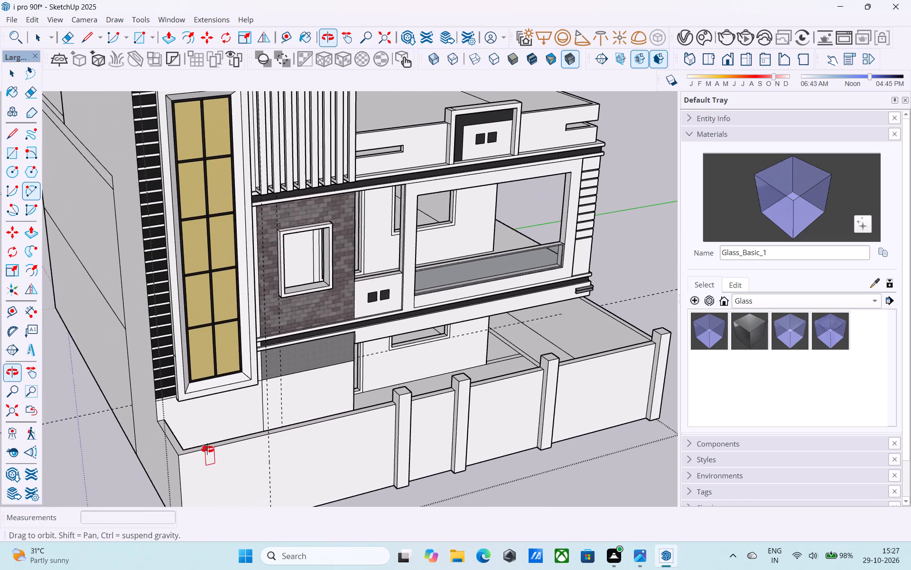
middle_drag(207, 449, 188, 449)
scroll(147, 456, up, 5)
click(137, 441)
scroll(137, 440, down, 5)
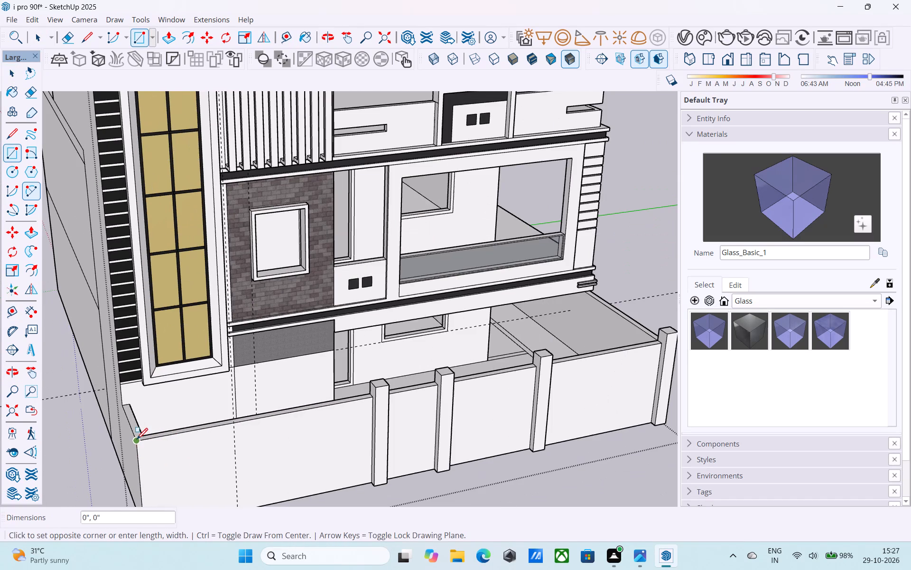
scroll(134, 449, down, 5)
middle_drag(134, 449, 231, 453)
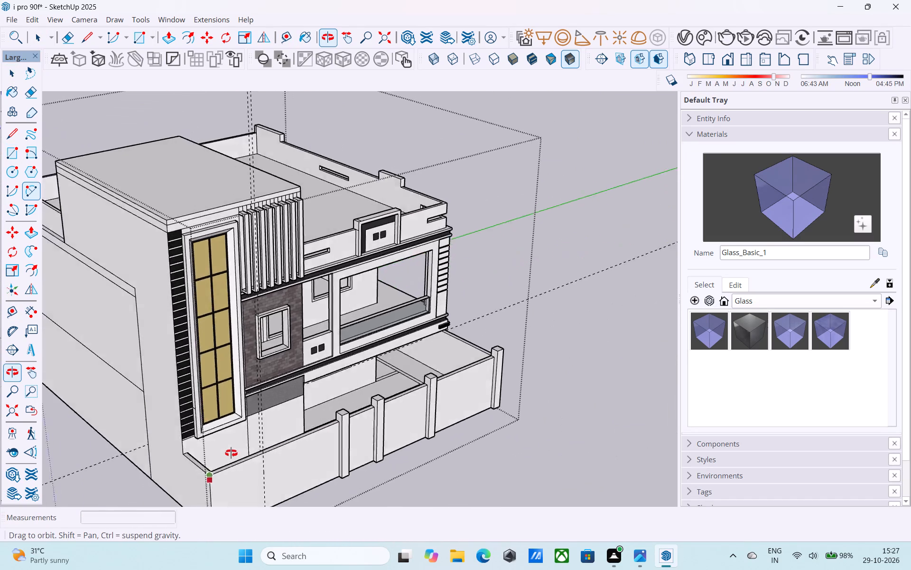
middle_drag(231, 453, 388, 494)
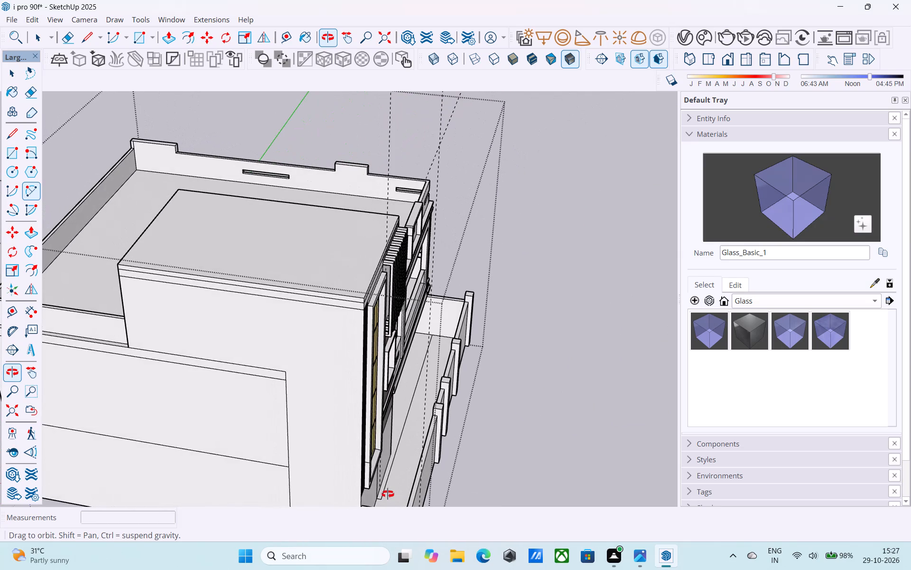
middle_drag(388, 494, 353, 411)
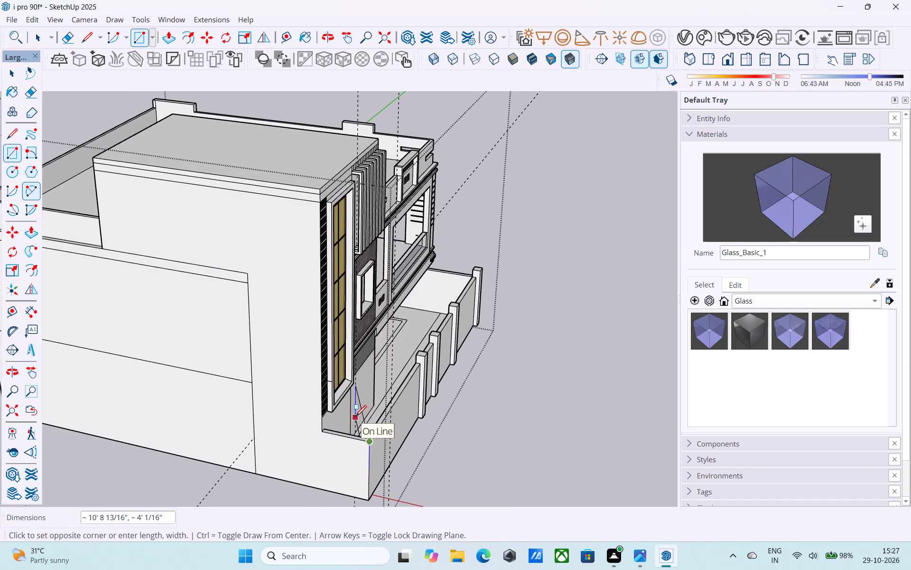
key(r)
scroll(369, 438, up, 7)
click(365, 439)
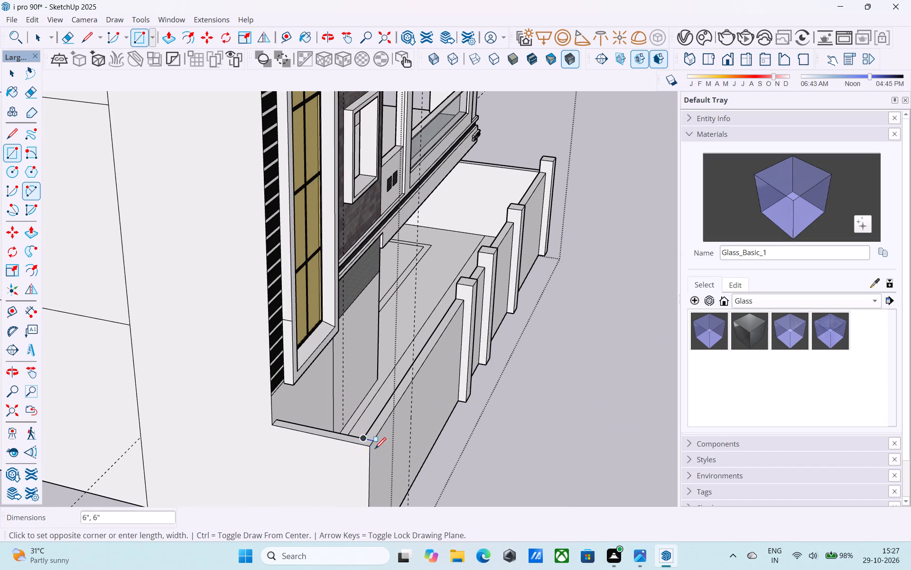
text(1',1')
key(Return)
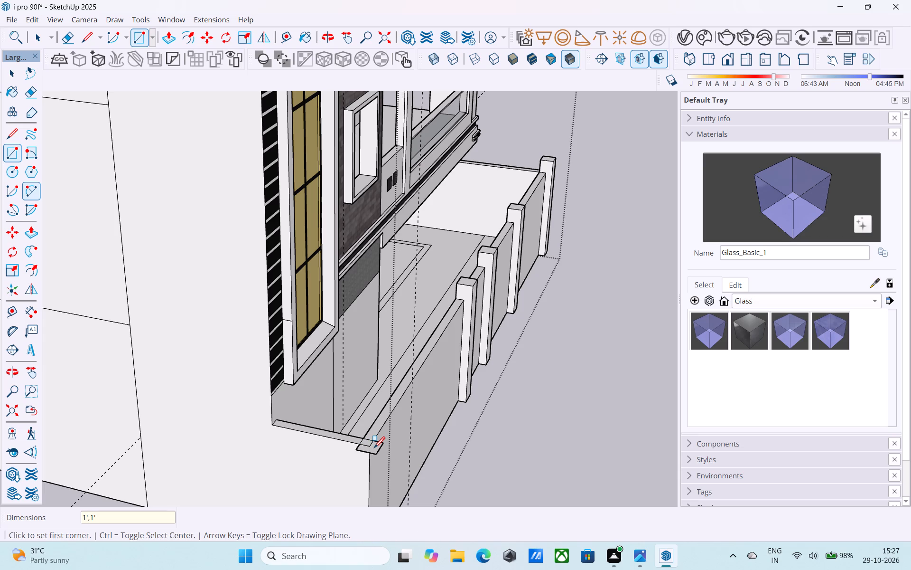
Push/Pull the corner square down to the base of the compound wall to form the fifth column.
scroll(361, 451, down, 4)
shift+middle_drag(372, 472, 359, 312)
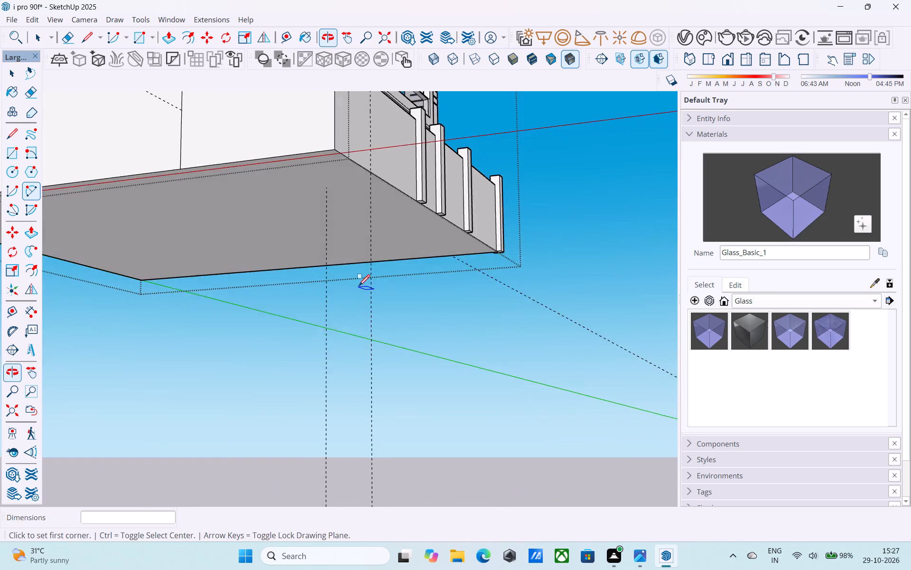
shift+middle_drag(360, 287, 397, 480)
scroll(394, 341, up, 11)
key(space)
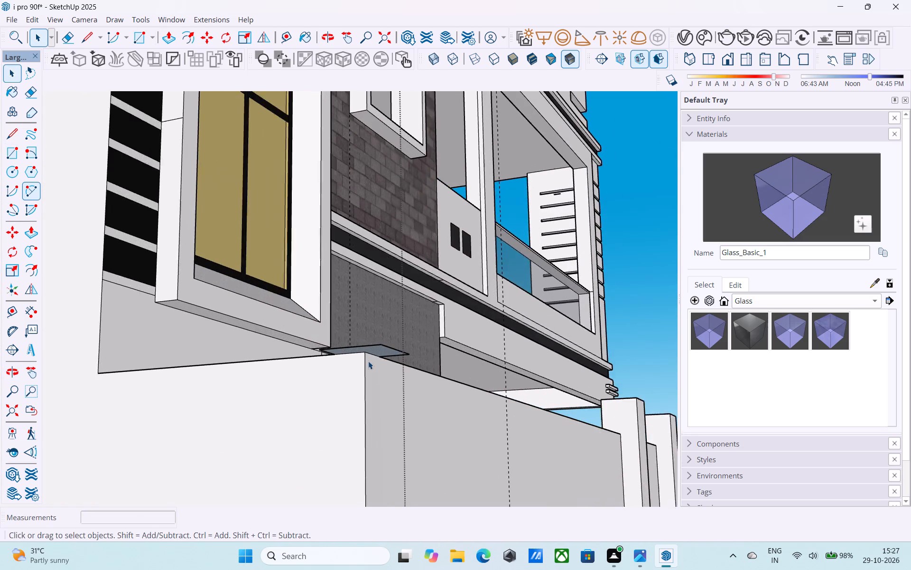
scroll(368, 361, up, 3)
click(375, 348)
key(p)
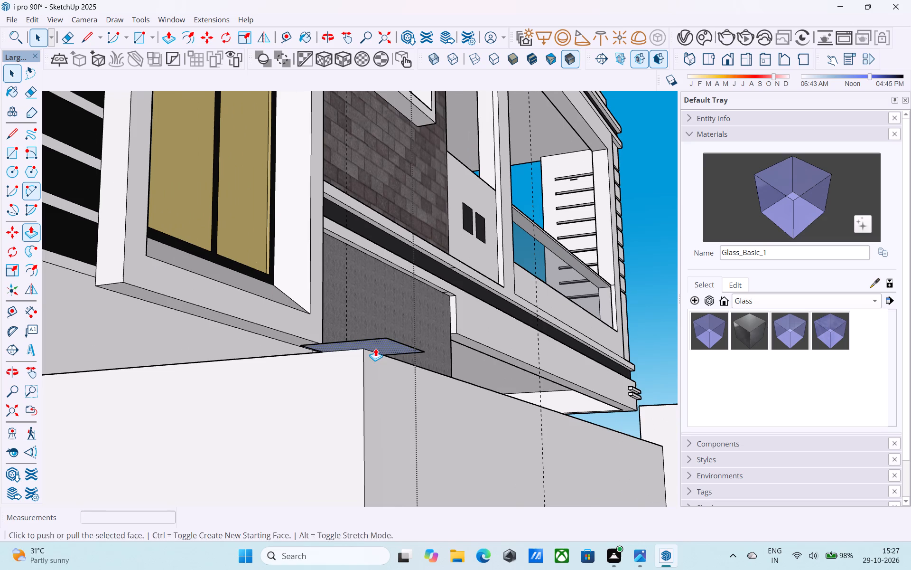
click(375, 348)
scroll(379, 361, down, 16)
scroll(379, 361, up, 1)
scroll(379, 361, down, 2)
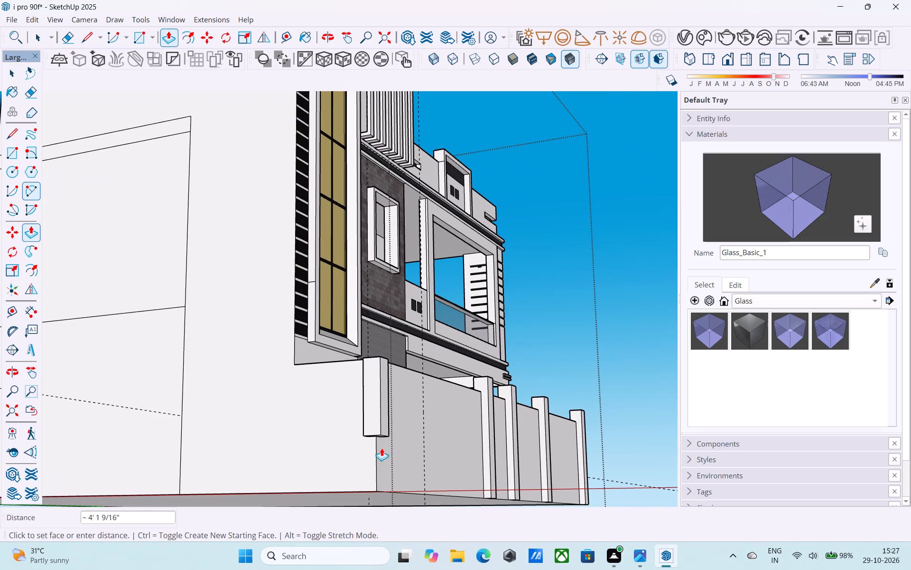
click(351, 494)
Erase the leftover wall edges crossing the top face of the fifth column.
scroll(375, 358, down, 5)
middle_drag(371, 345, 378, 395)
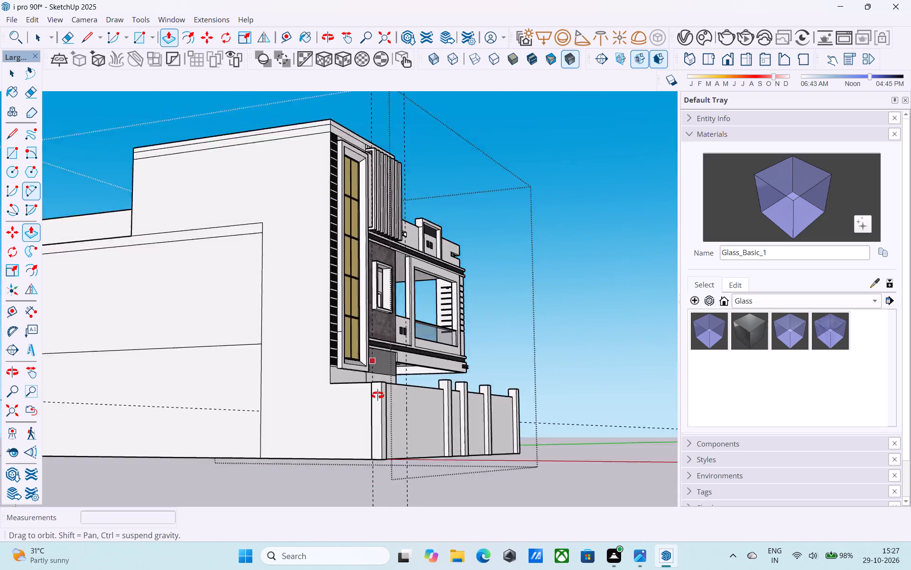
middle_drag(378, 395, 410, 324)
scroll(427, 349, up, 8)
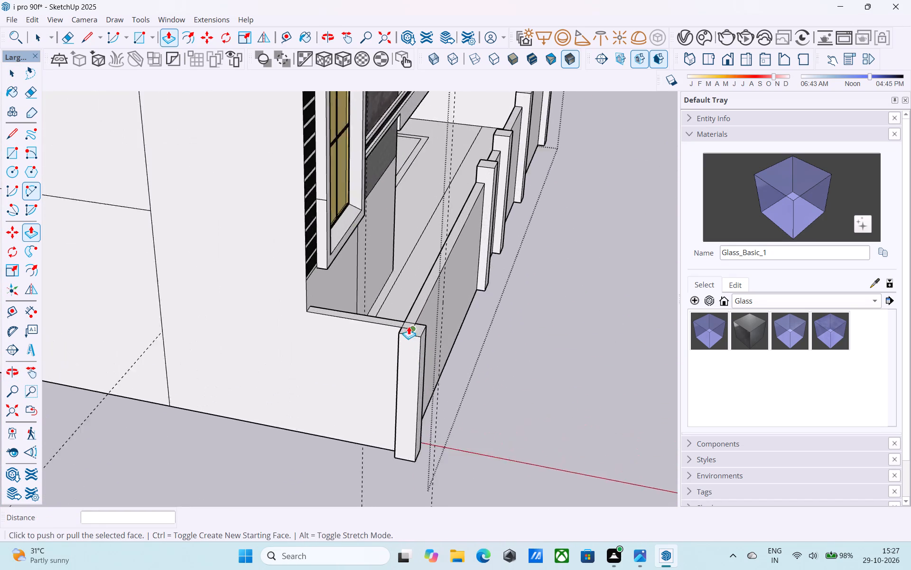
scroll(409, 326, up, 7)
key(e)
drag(432, 352, 424, 356)
click(437, 362)
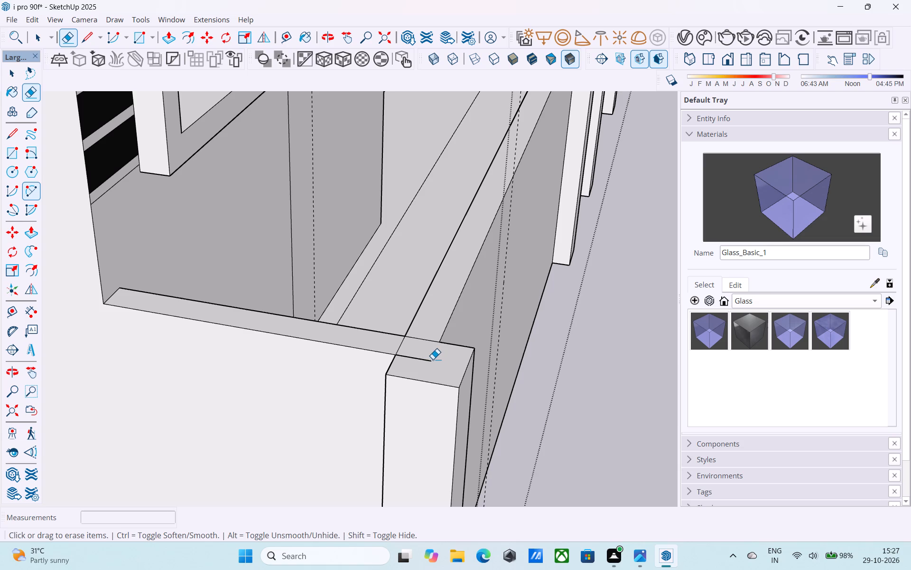
drag(433, 359, 427, 360)
Push/Pull the fifth column's top face up 1' above the compound wall.
key(space)
click(426, 360)
key(p)
click(426, 360)
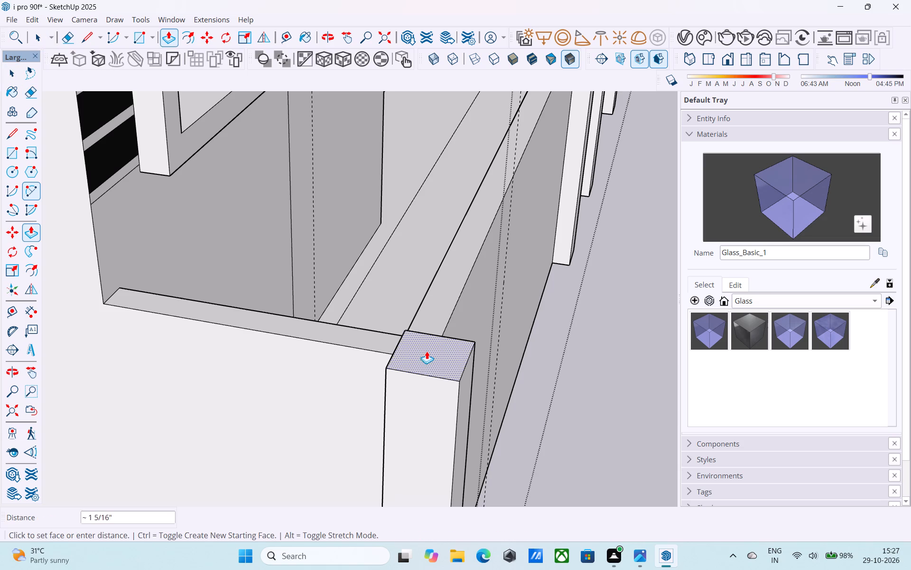
scroll(427, 347, down, 4)
key(1)
key(apostrophe)
key(Return)
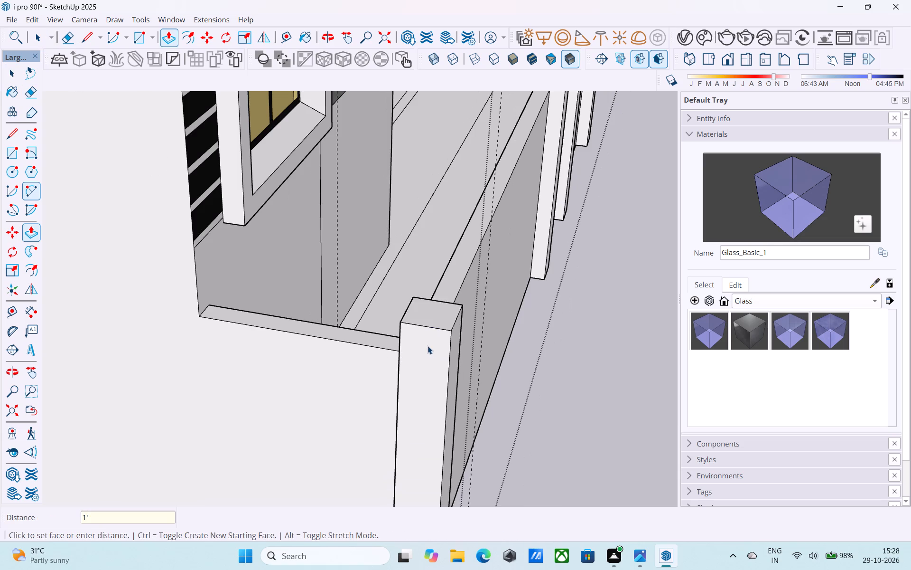
Save the model with the fifth column in place.
key(space)
scroll(428, 345, down, 12)
middle_drag(428, 358, 257, 317)
shift+middle_drag(256, 317, 336, 332)
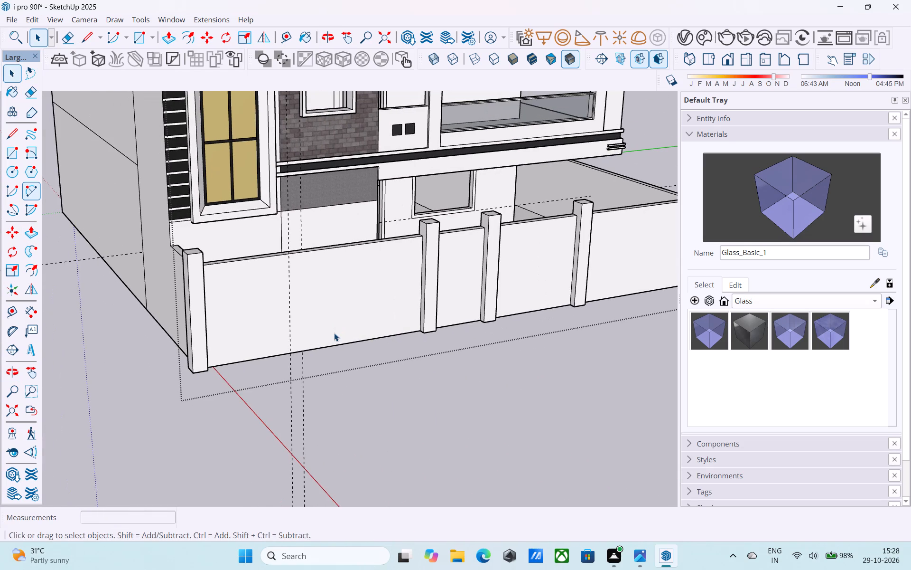
key(ctrl+s)
Examine the house front and the row of compound wall columns from several angles and distances.
scroll(327, 328, down, 6)
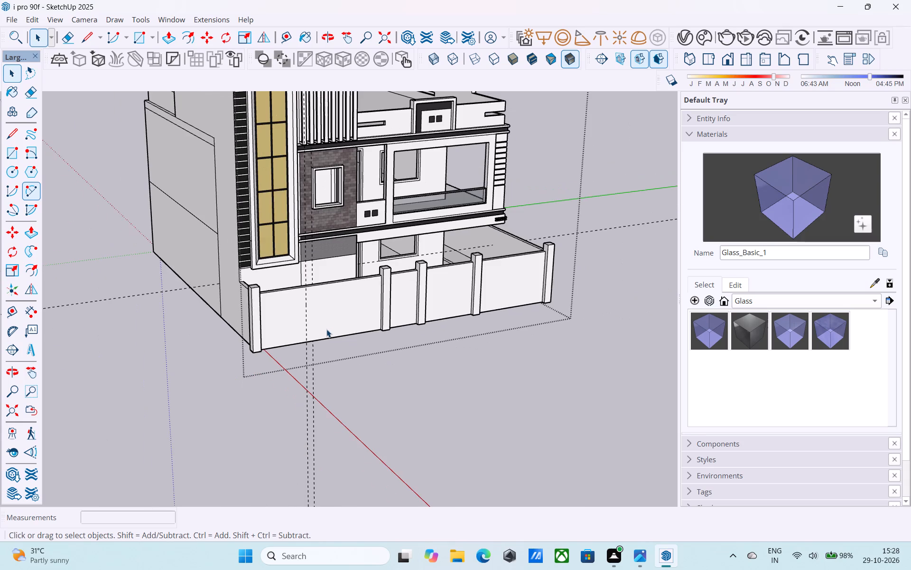
middle_drag(312, 331, 188, 339)
shift+middle_drag(252, 342, 245, 339)
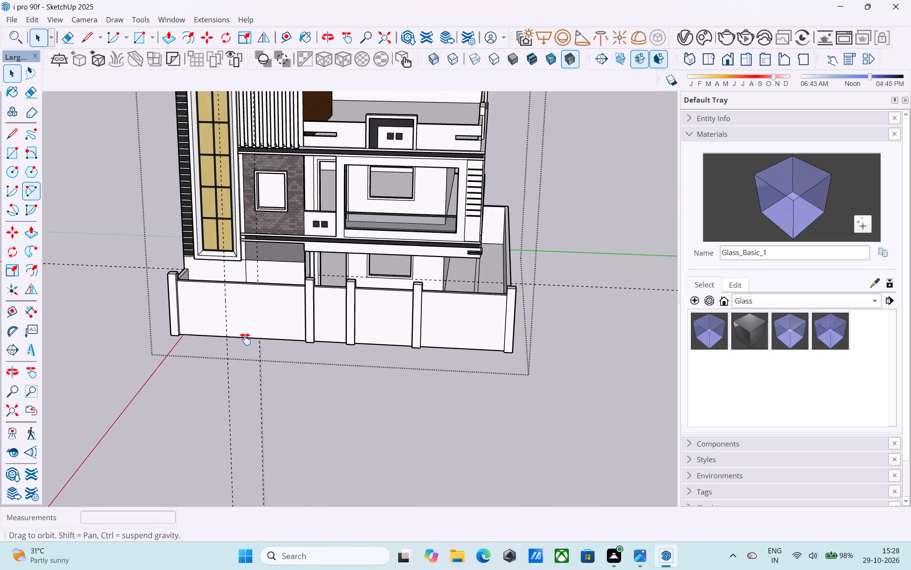
shift+middle_drag(245, 339, 181, 327)
scroll(278, 316, up, 5)
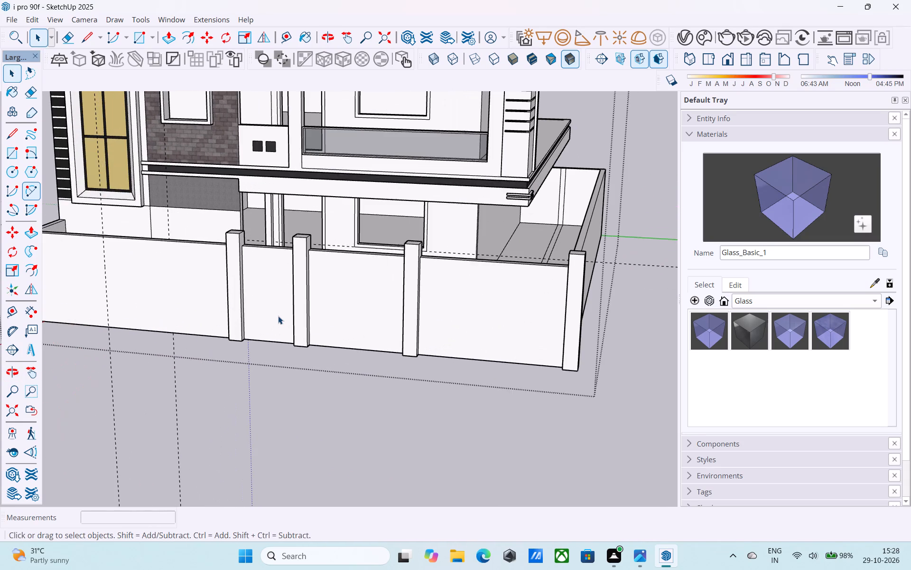
scroll(281, 313, down, 5)
middle_drag(281, 313, 297, 390)
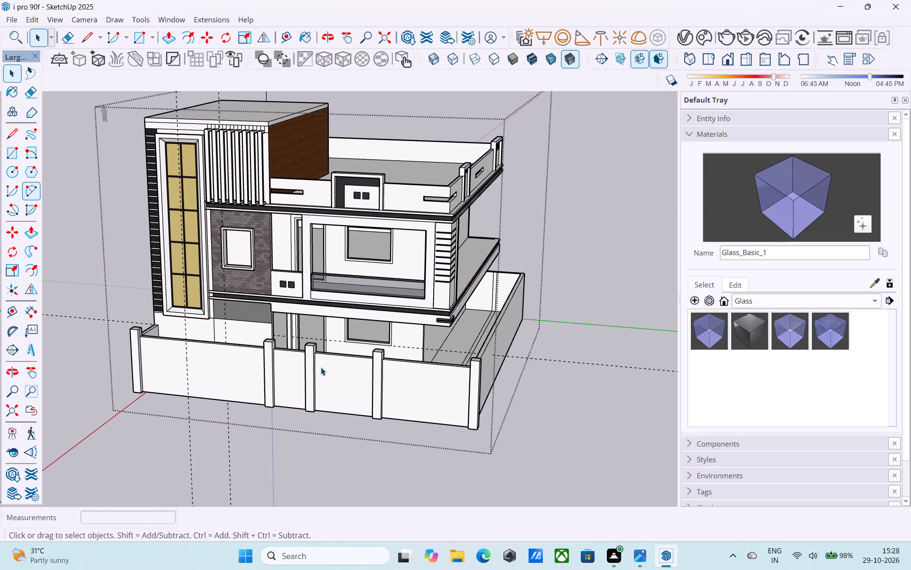
scroll(332, 349, down, 5)
middle_drag(334, 356, 364, 361)
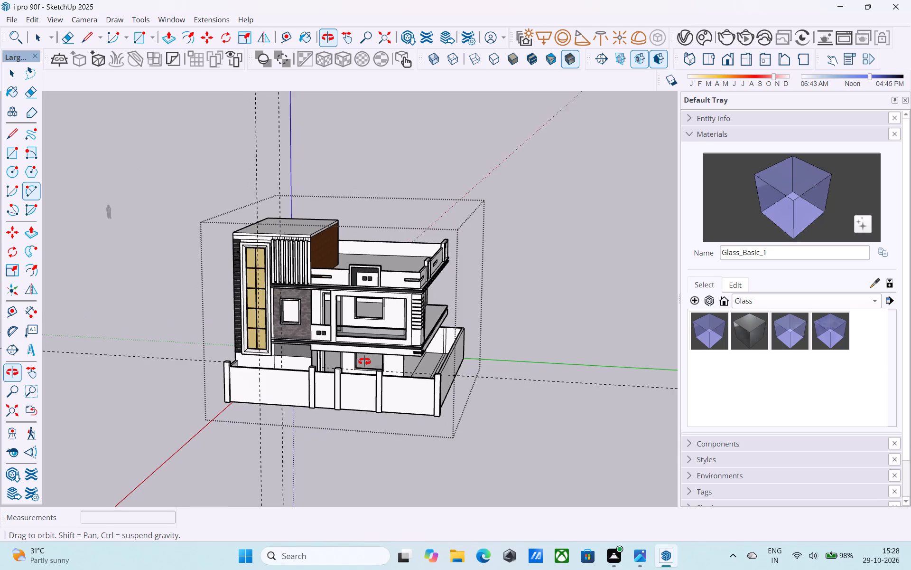
middle_drag(364, 361, 369, 348)
scroll(461, 412, up, 1)
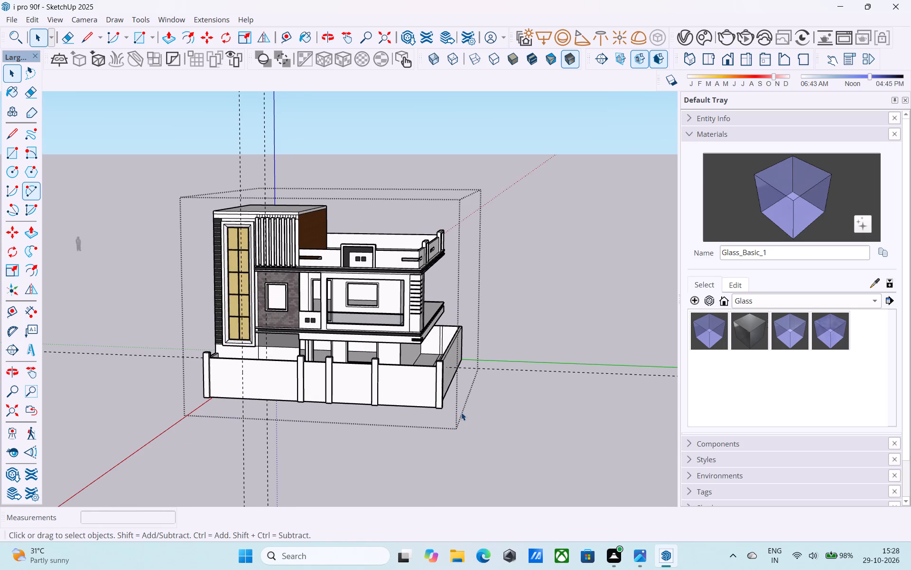
scroll(461, 412, up, 1)
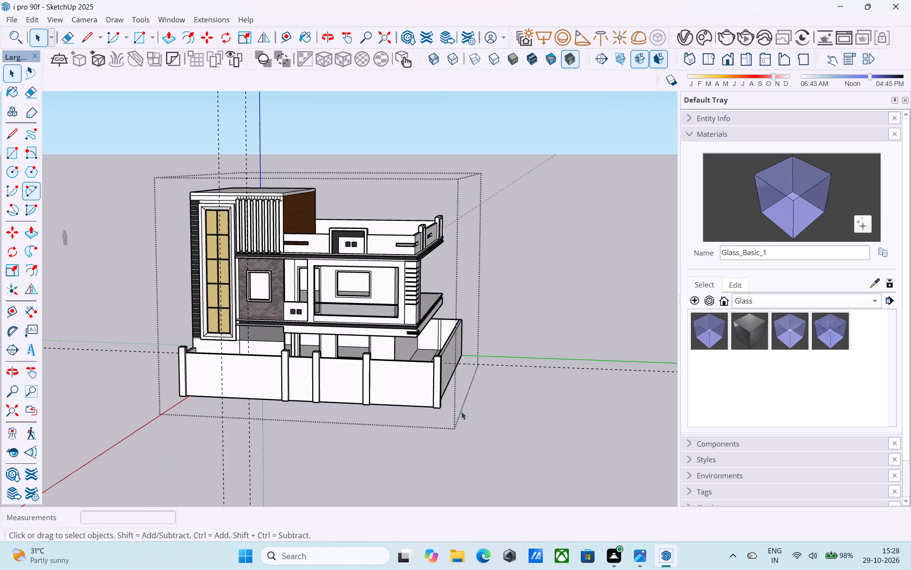
scroll(461, 411, down, 4)
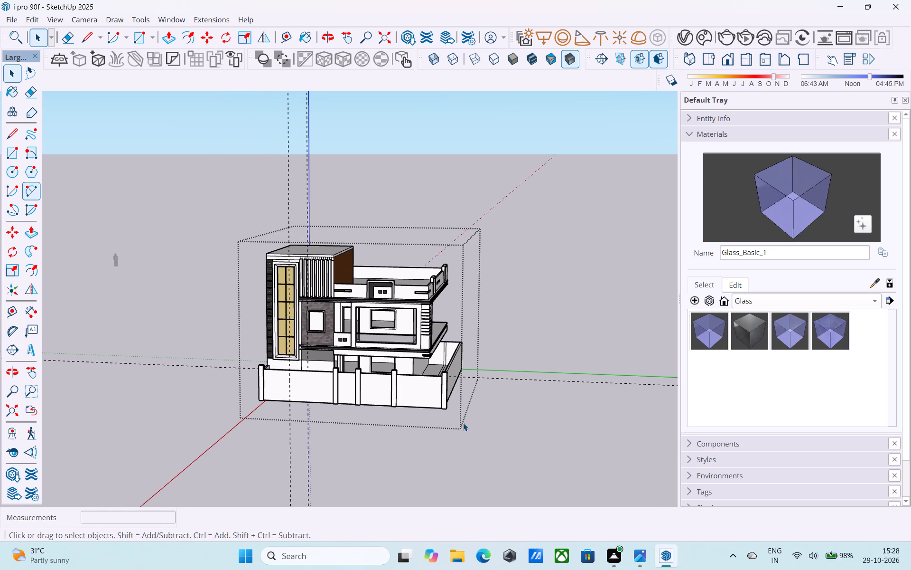
scroll(423, 399, down, 5)
middle_drag(427, 399, 470, 444)
scroll(470, 444, up, 6)
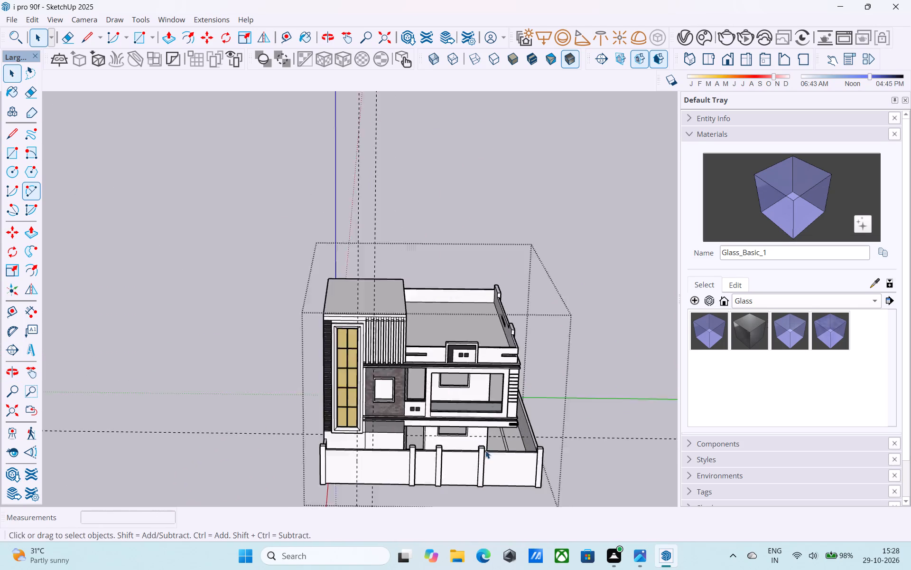
scroll(485, 450, up, 3)
scroll(501, 459, down, 3)
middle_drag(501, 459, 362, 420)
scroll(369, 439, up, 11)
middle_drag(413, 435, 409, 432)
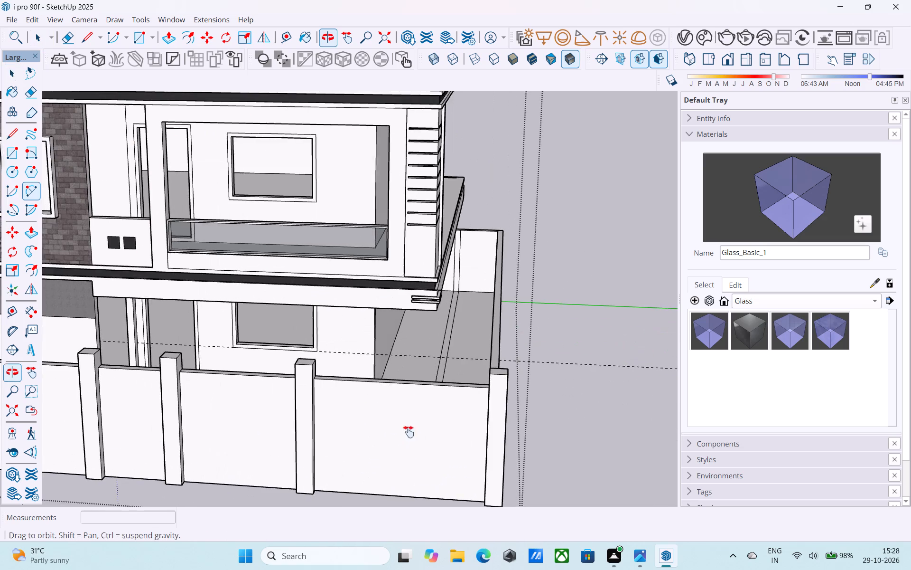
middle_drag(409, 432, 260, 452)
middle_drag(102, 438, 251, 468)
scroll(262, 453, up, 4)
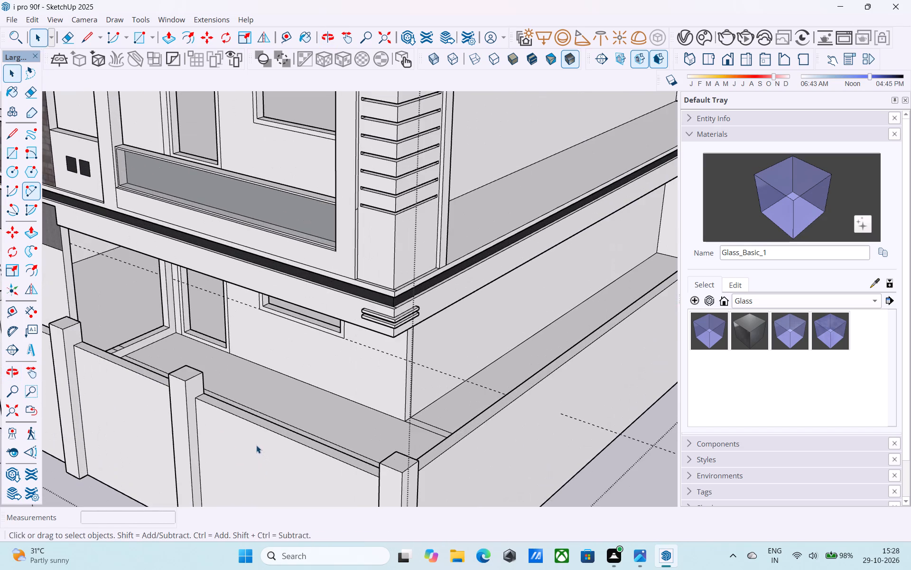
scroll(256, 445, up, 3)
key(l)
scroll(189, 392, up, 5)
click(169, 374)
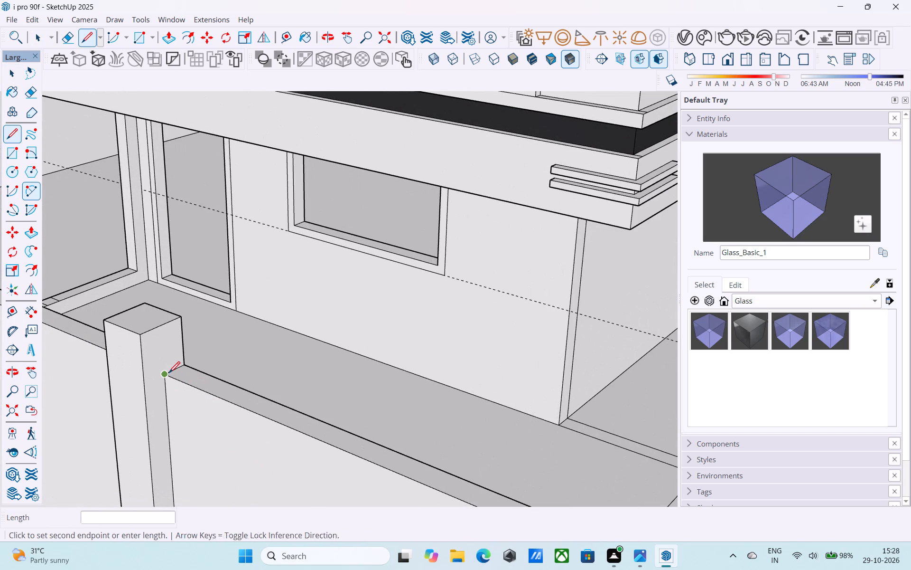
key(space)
Draw a 6' vertical line down the compound wall's inner face at the column next to the end corner column.
scroll(183, 367, down, 11)
middle_drag(246, 390, 161, 398)
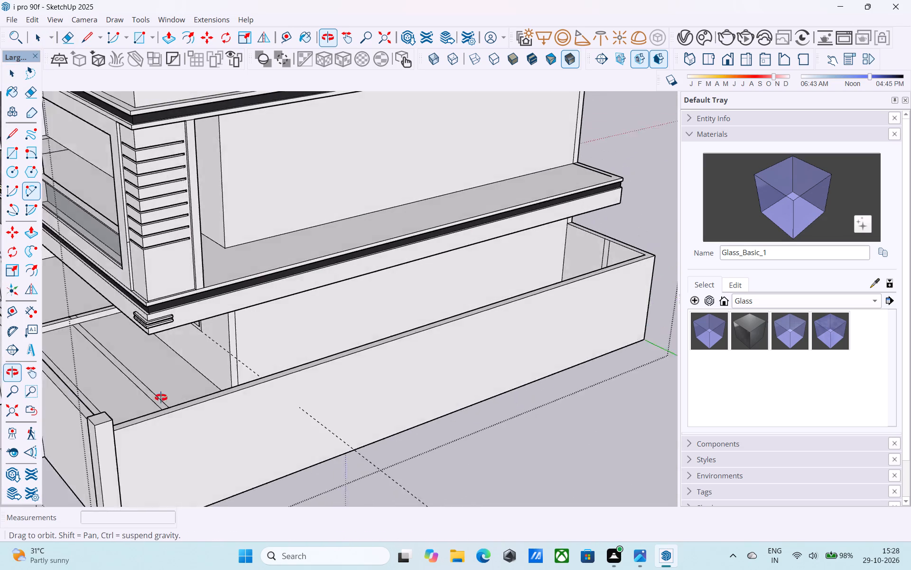
middle_drag(161, 398, 570, 421)
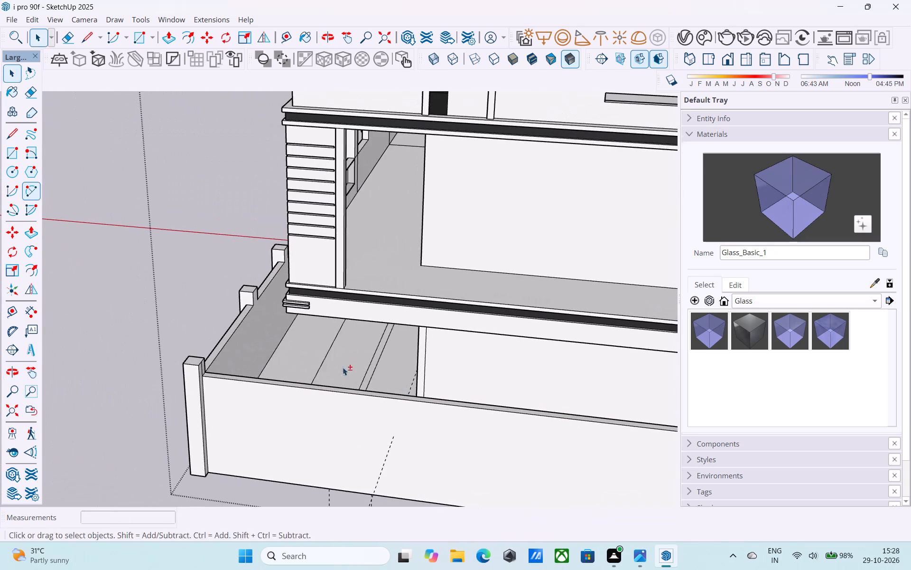
shift+middle_drag(343, 367, 428, 394)
scroll(364, 351, up, 4)
key(l)
scroll(335, 329, up, 3)
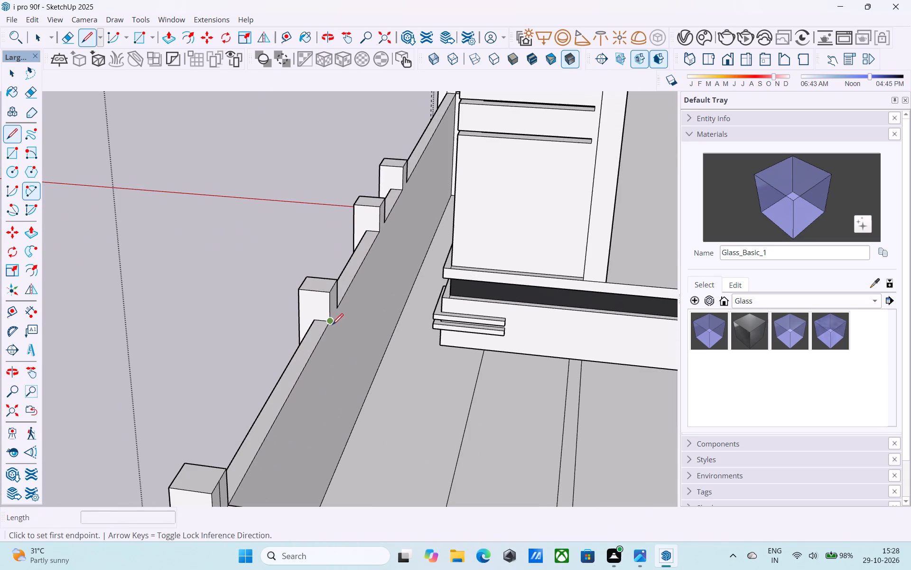
click(331, 325)
click(335, 485)
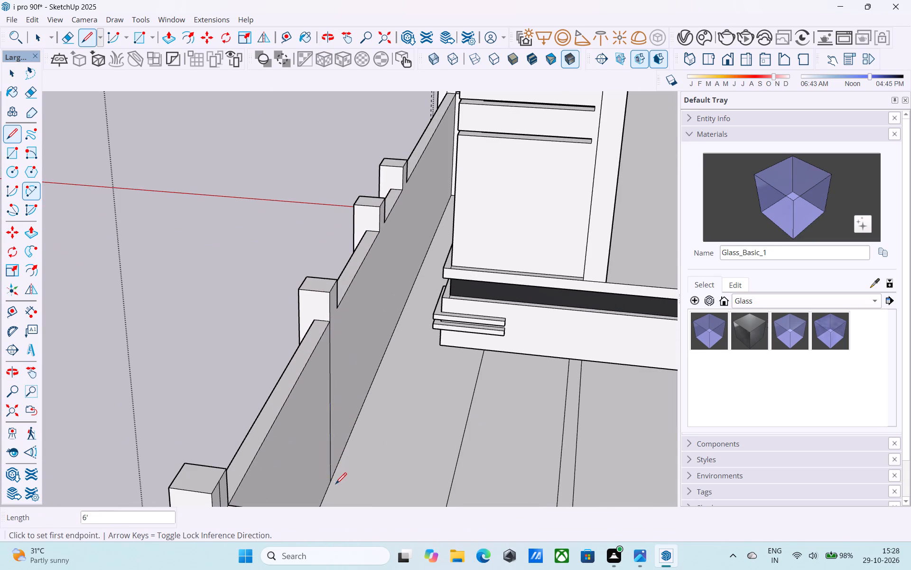
Push/Pull the inner face of the end wall panel 3" toward the outside to thin the wall between the last two columns.
scroll(335, 451, down, 6)
middle_drag(335, 446, 545, 389)
scroll(549, 381, down, 5)
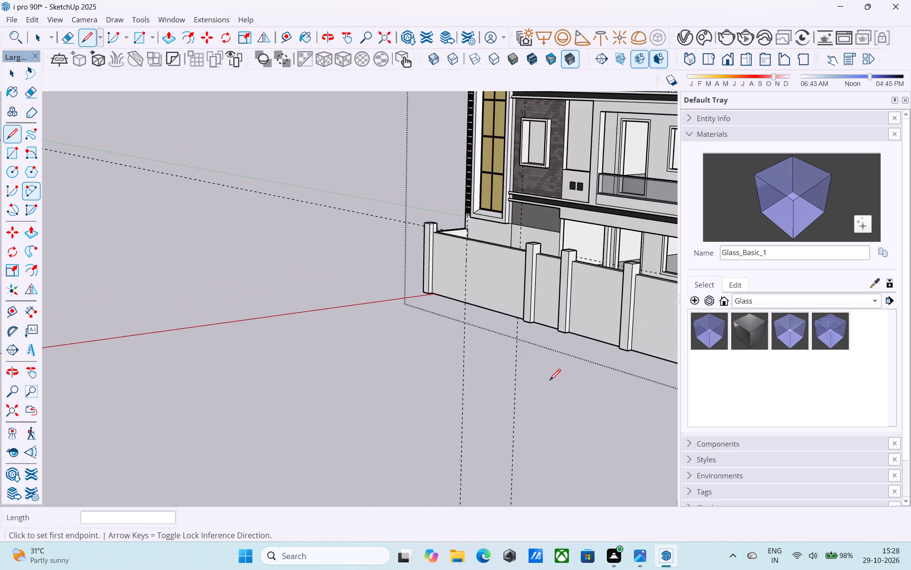
shift+middle_drag(577, 304, 435, 468)
scroll(425, 427, up, 4)
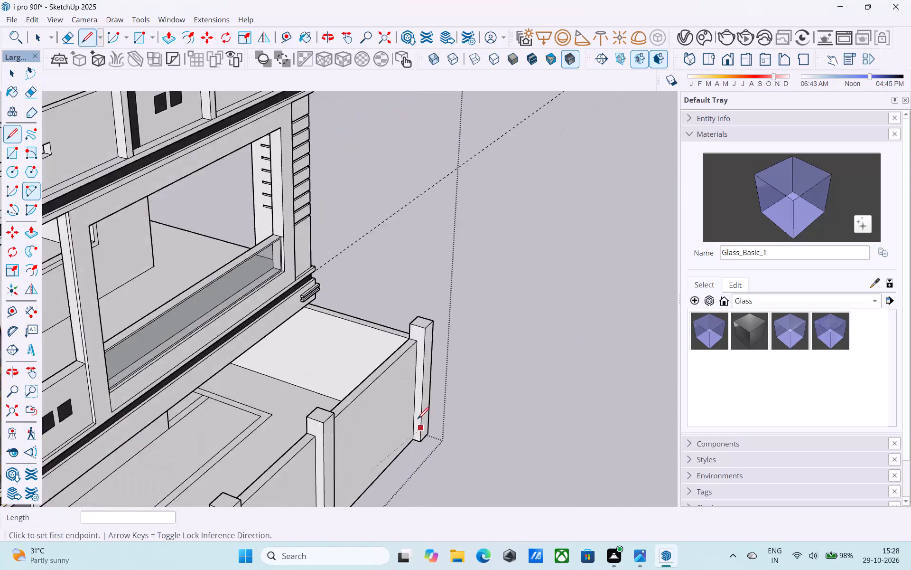
scroll(418, 420, up, 6)
middle_drag(403, 419, 546, 376)
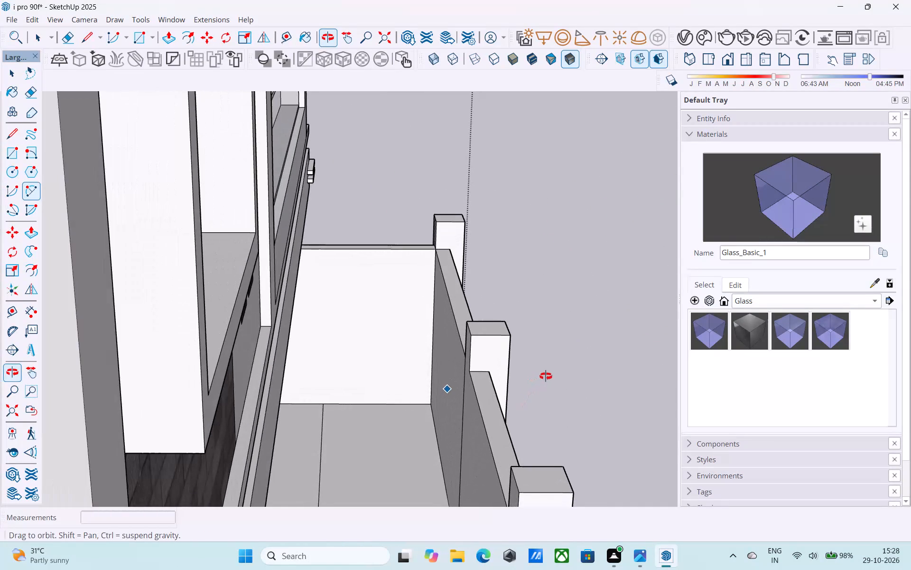
middle_drag(546, 376, 544, 370)
scroll(471, 354, up, 4)
key(space)
click(431, 342)
key(p)
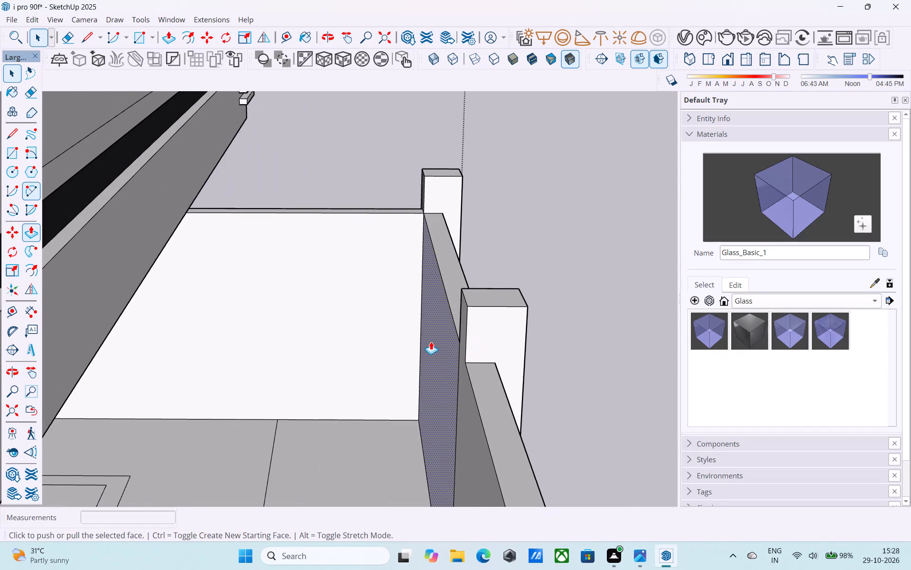
click(431, 342)
text(3")
key(Return)
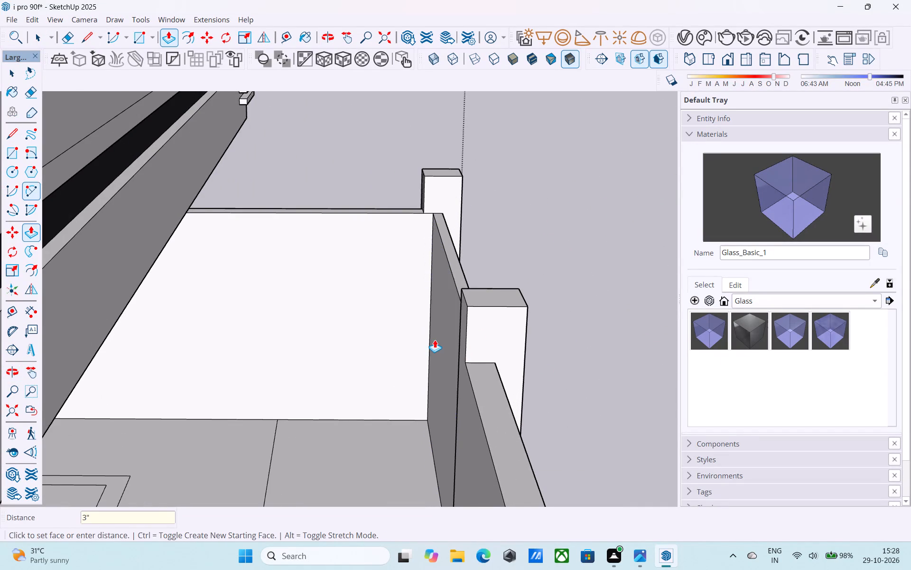
key(space)
Offset the outer face of the end compound wall panel, between the last two columns, 3" inward to form a border.
scroll(435, 340, down, 1)
middle_drag(435, 340, 224, 340)
scroll(226, 339, down, 5)
middle_drag(226, 339, 459, 330)
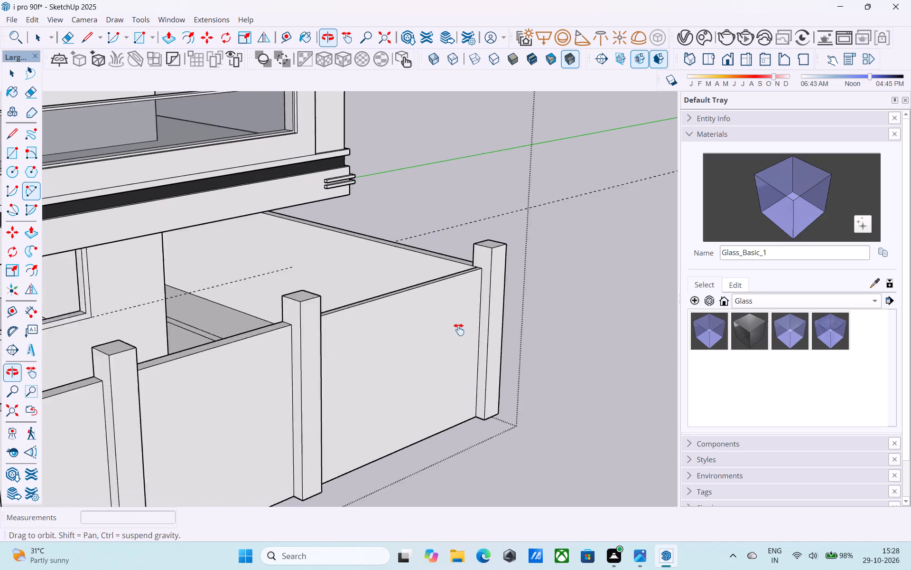
middle_drag(459, 330, 524, 325)
scroll(517, 324, down, 5)
shift+middle_drag(416, 387, 478, 390)
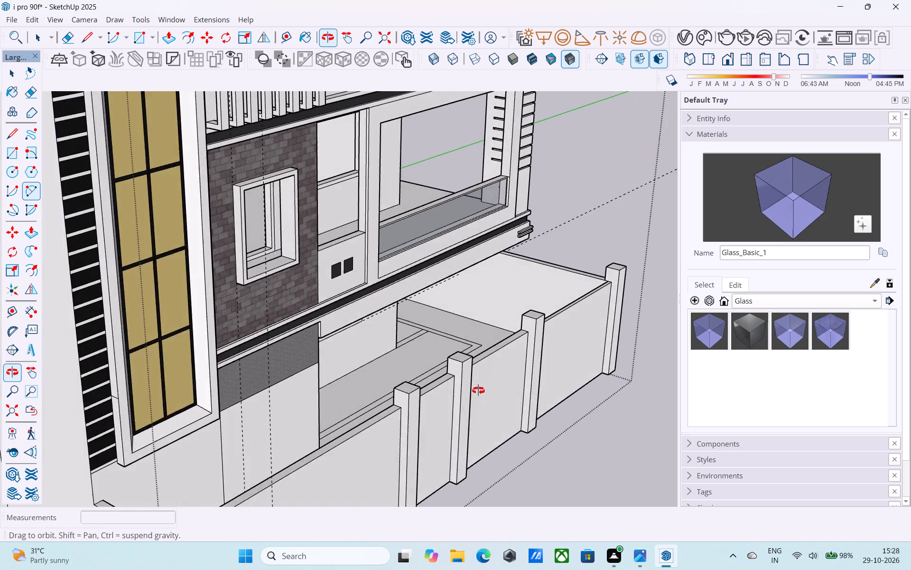
shift+middle_drag(478, 390, 306, 376)
shift+middle_drag(306, 376, 308, 410)
scroll(308, 410, up, 3)
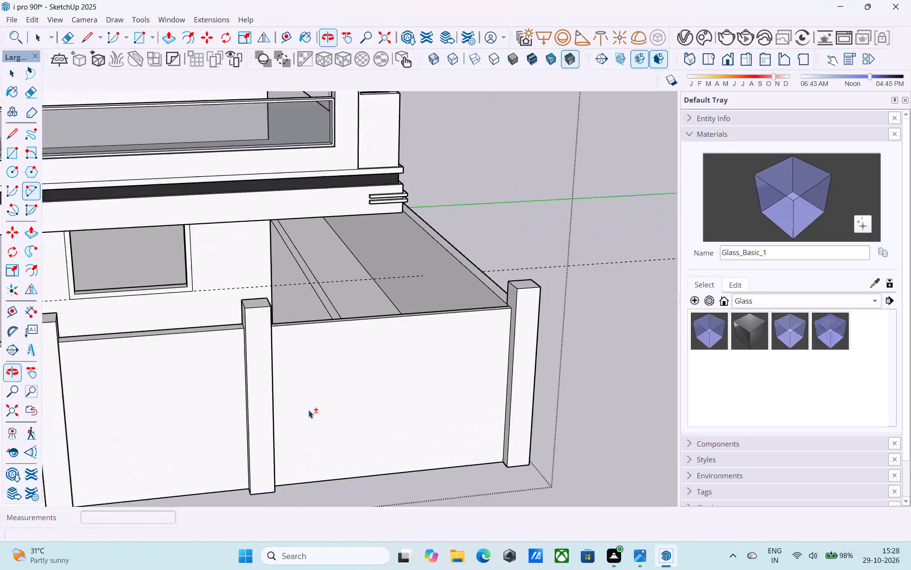
scroll(308, 410, up, 3)
scroll(359, 401, down, 4)
middle_drag(359, 401, 341, 418)
click(340, 413)
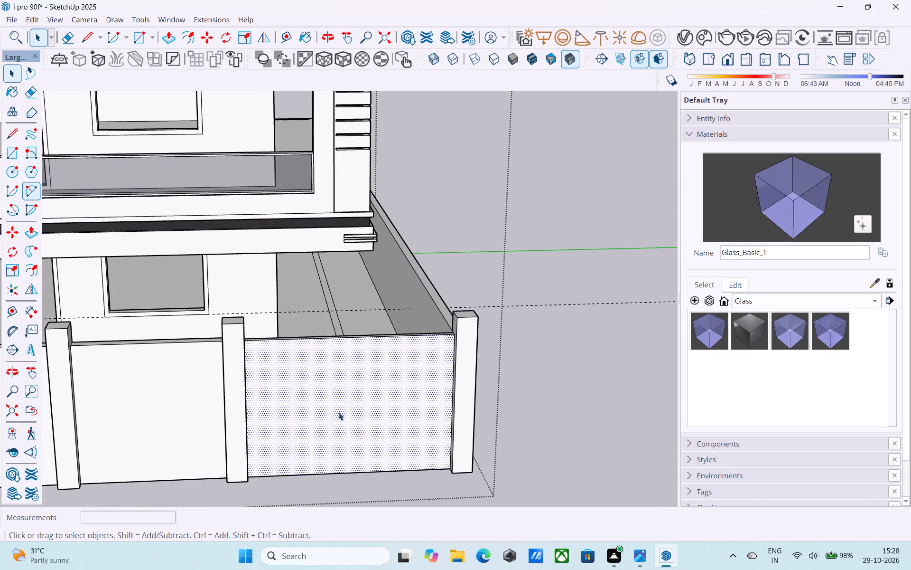
middle_drag(337, 411, 323, 401)
scroll(323, 401, up, 5)
key(f)
click(323, 399)
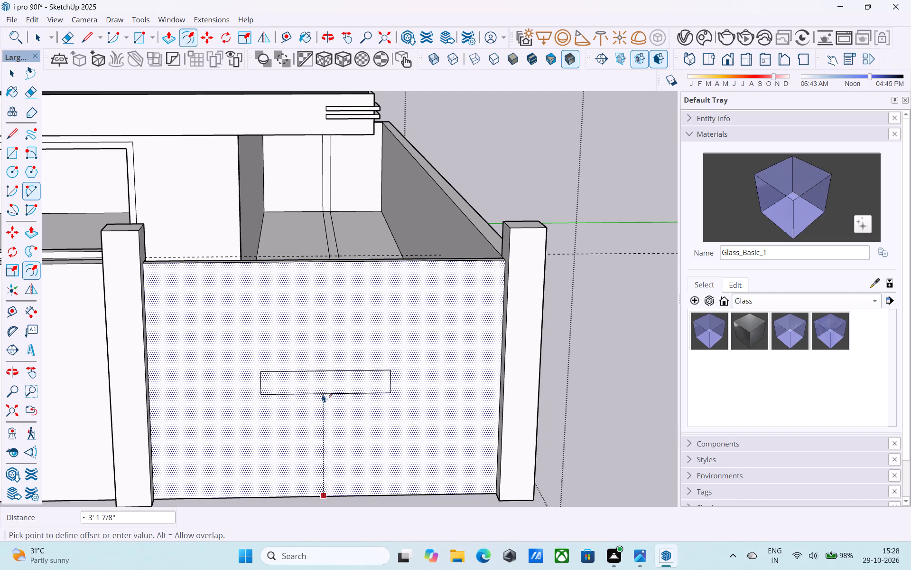
text(3")
key(Return)
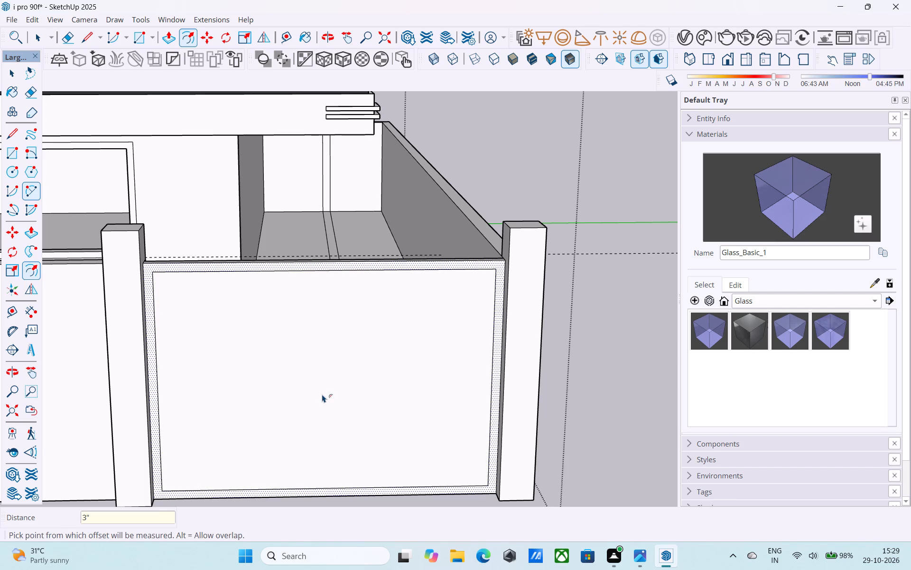
key(space)
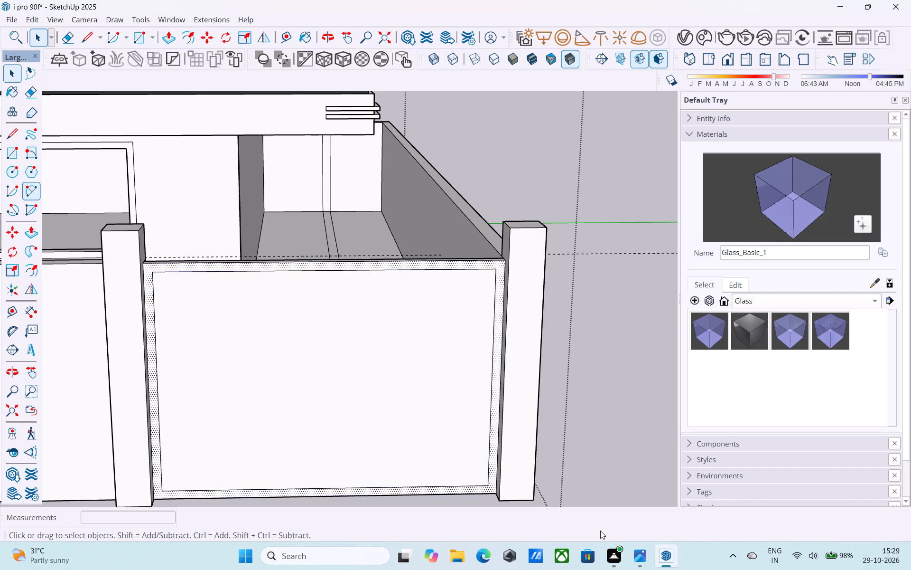
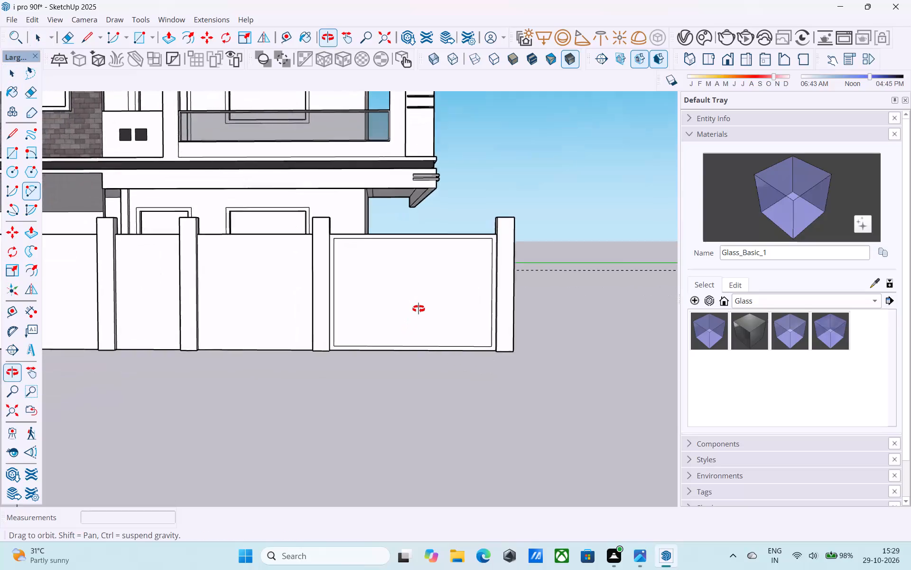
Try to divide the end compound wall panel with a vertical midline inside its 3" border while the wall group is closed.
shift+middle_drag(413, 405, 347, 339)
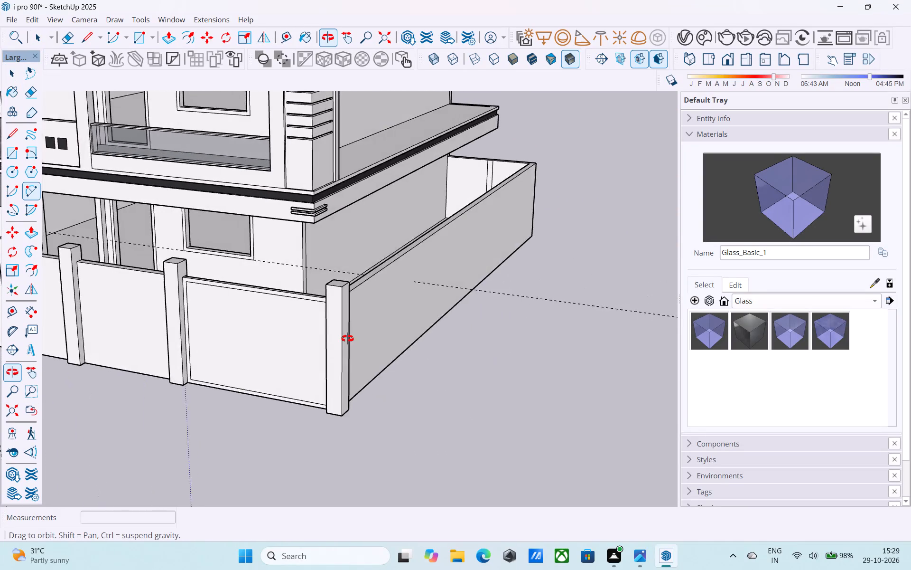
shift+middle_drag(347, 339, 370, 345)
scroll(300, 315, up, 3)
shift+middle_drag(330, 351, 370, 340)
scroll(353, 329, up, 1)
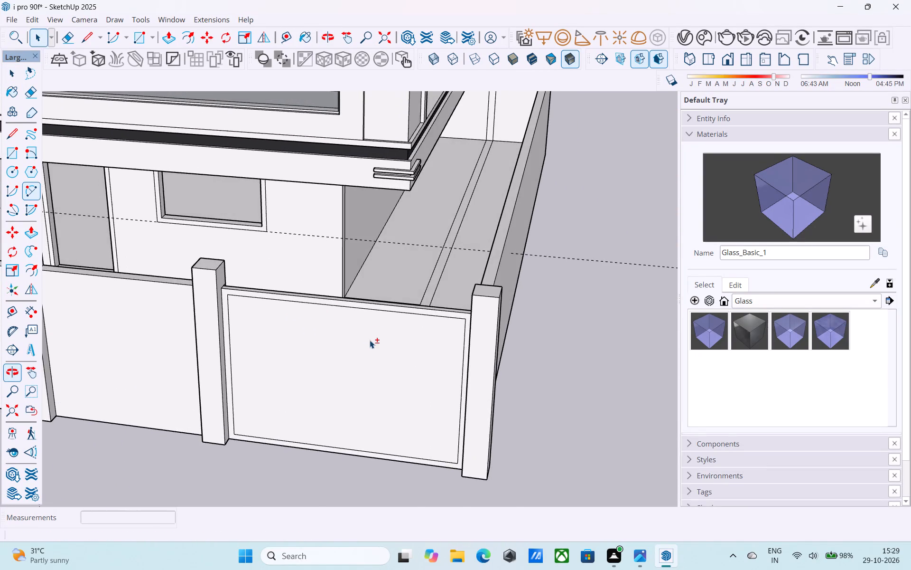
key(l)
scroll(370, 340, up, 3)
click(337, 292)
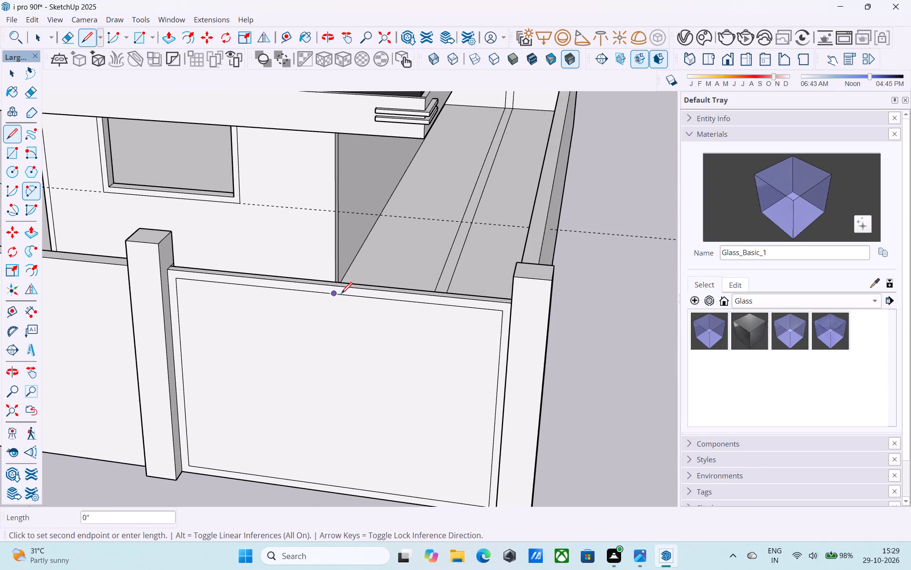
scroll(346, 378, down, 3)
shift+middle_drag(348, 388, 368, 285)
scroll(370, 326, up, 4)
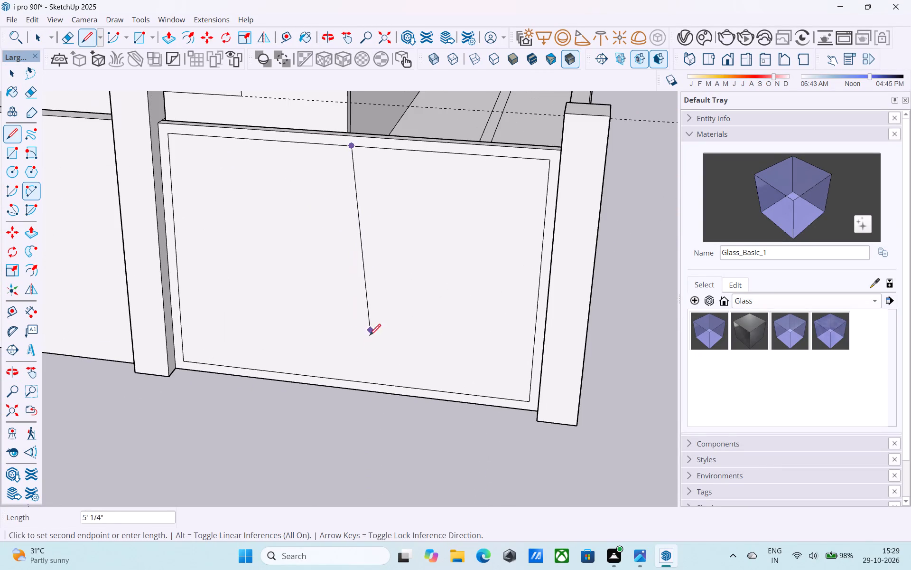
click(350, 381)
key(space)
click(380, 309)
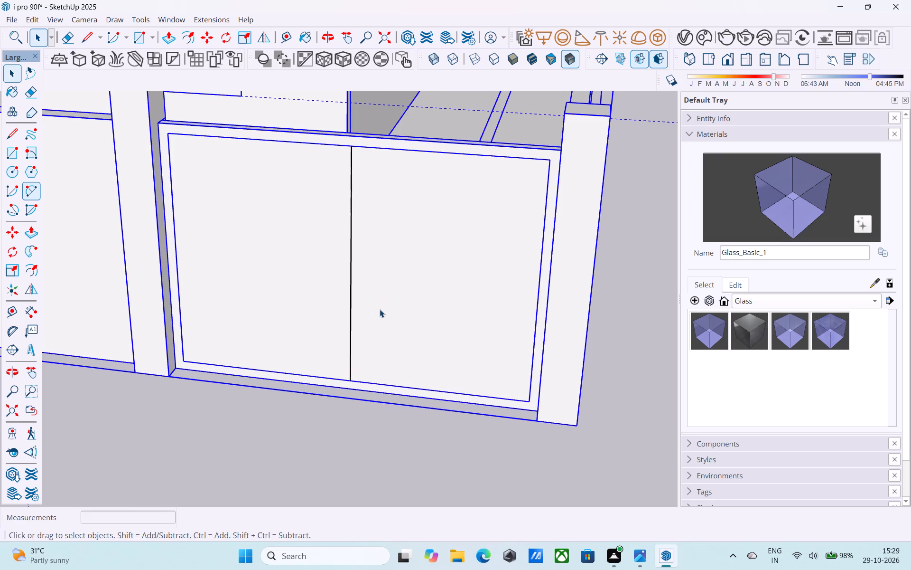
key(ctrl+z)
Open the compound wall group and draw a vertical line between the top and bottom midpoints of the end panel's inner rectangle.
double_click(381, 308)
key(l)
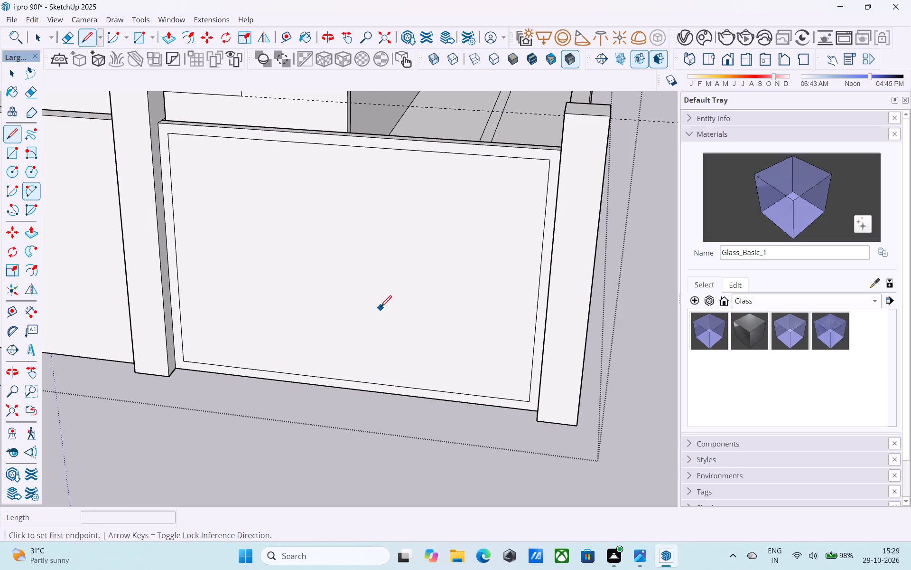
click(357, 143)
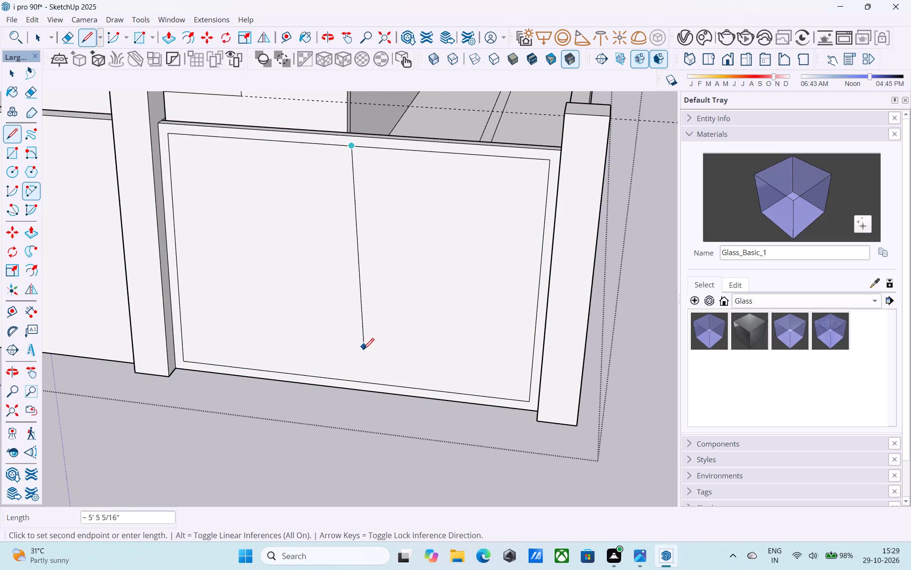
click(355, 383)
key(space)
Offset the half of the end panel farther from the end corner column 2" inward.
click(319, 342)
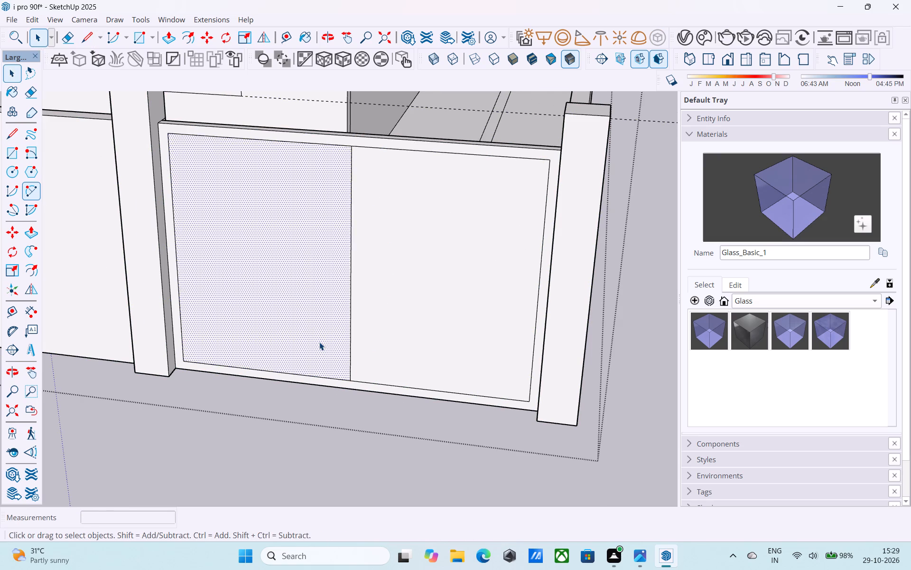
scroll(319, 342, up, 1)
key(f)
click(319, 341)
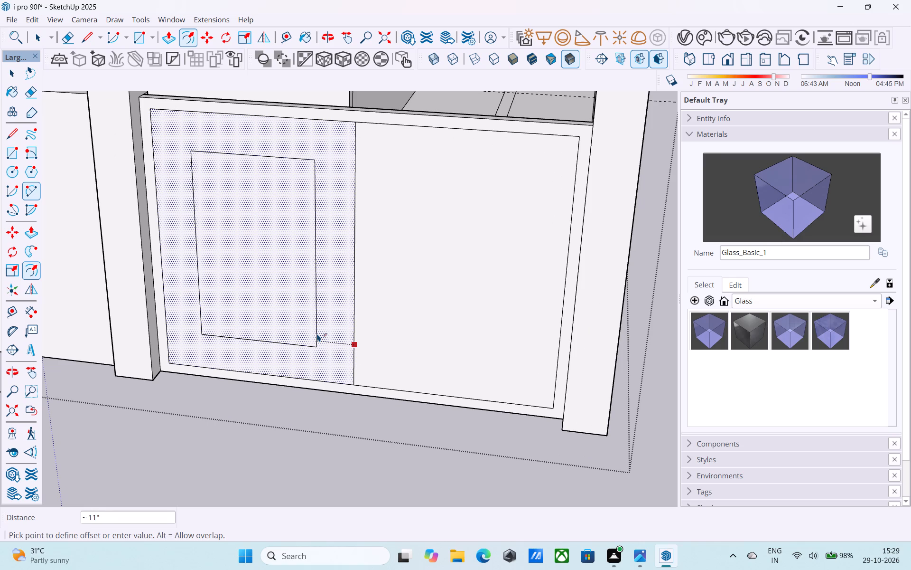
key(1)
key(BackSpace)
text(2")
key(Return)
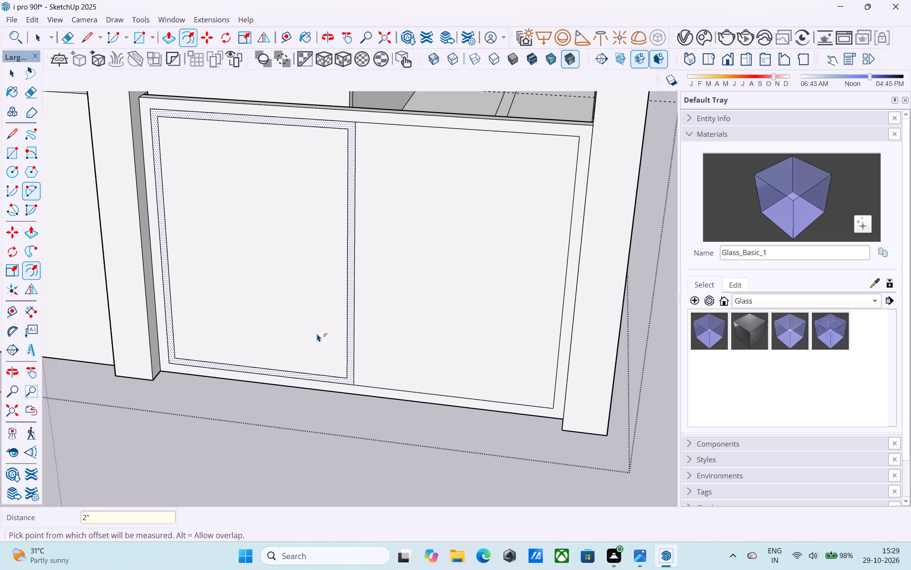
Offset the half of the end panel next to the end corner column 2" inward.
key(space)
click(380, 313)
key(f)
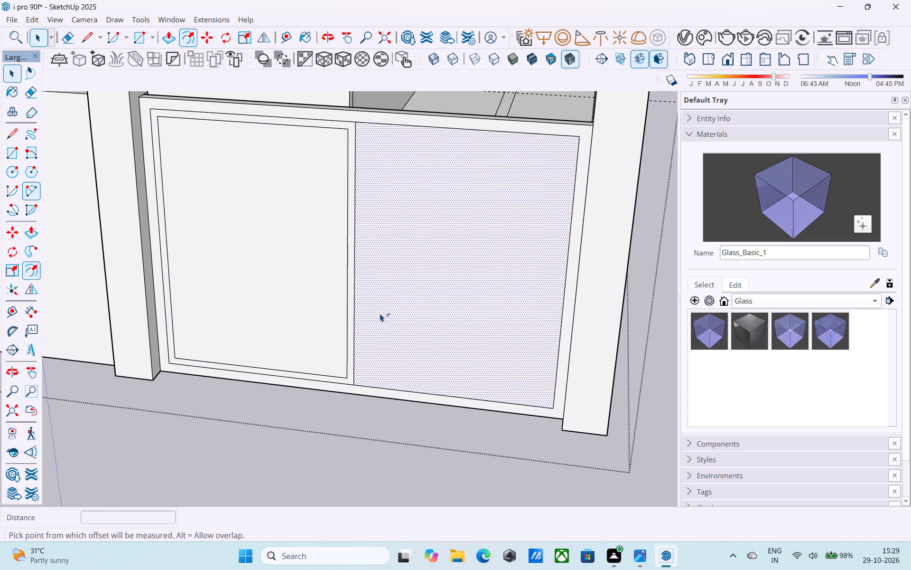
click(380, 313)
key(2)
key(shift+quotedbl)
key(Return)
key(space)
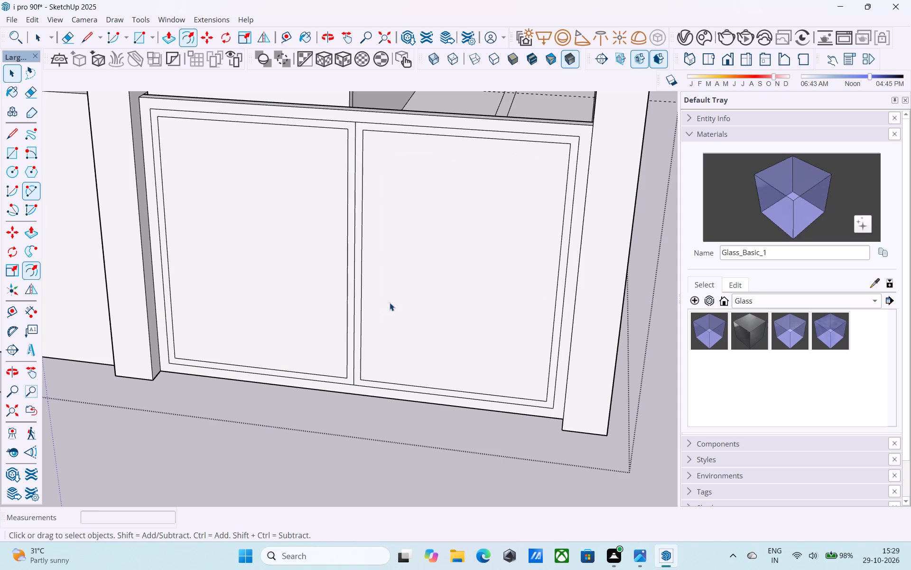
Copy the bottom edge of the farther half's inner rectangle up to its top edge, dividing the distance into 23 equal strips.
scroll(390, 303, down, 5)
middle_drag(390, 303, 361, 414)
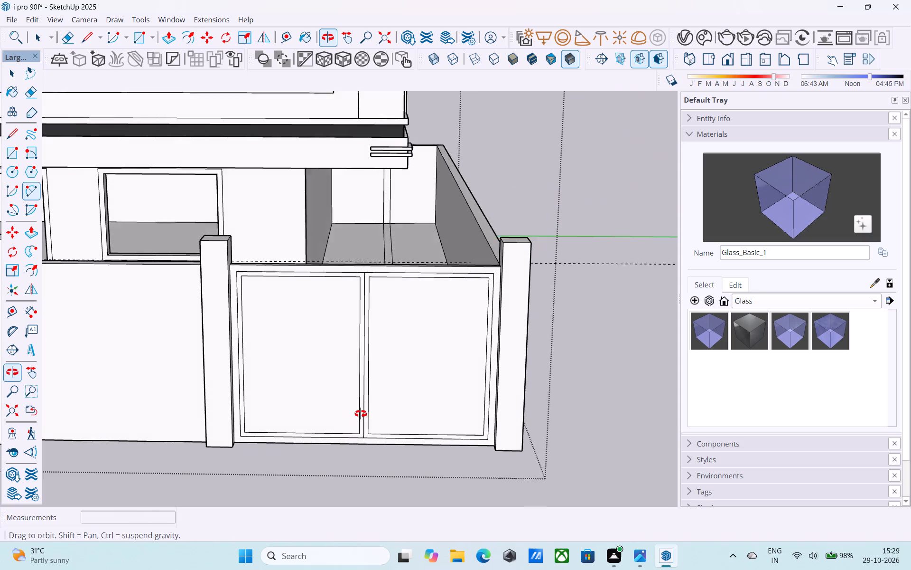
middle_drag(361, 414, 372, 402)
shift+middle_drag(364, 405, 396, 416)
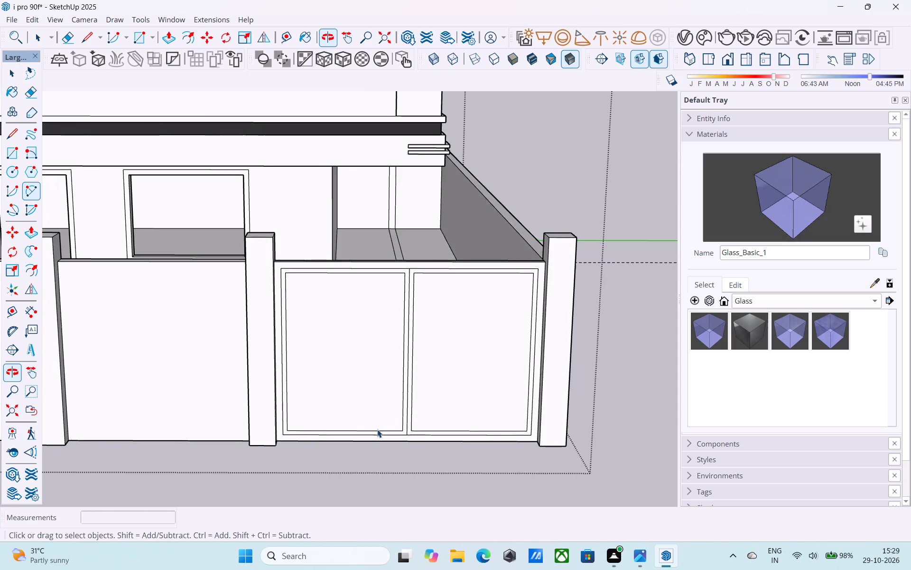
scroll(377, 429, up, 5)
click(382, 431)
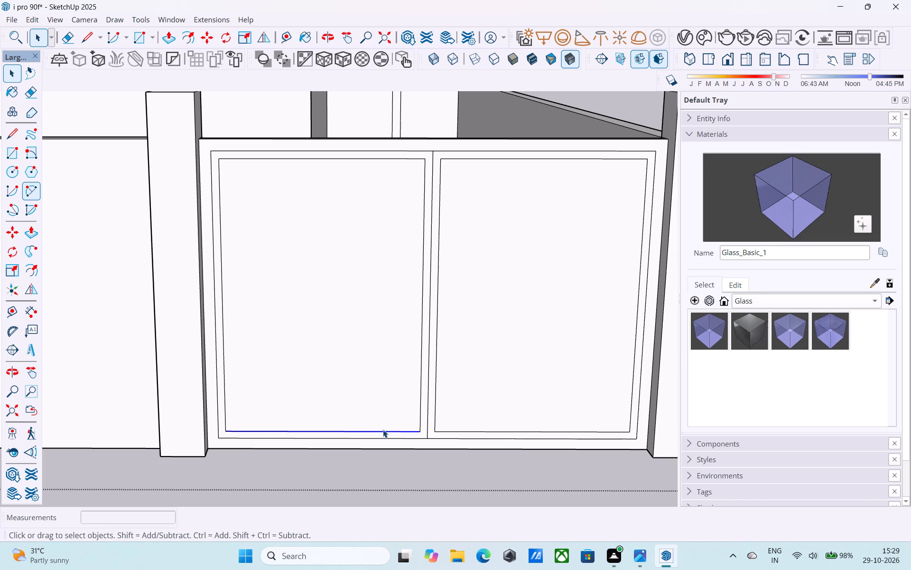
key(m)
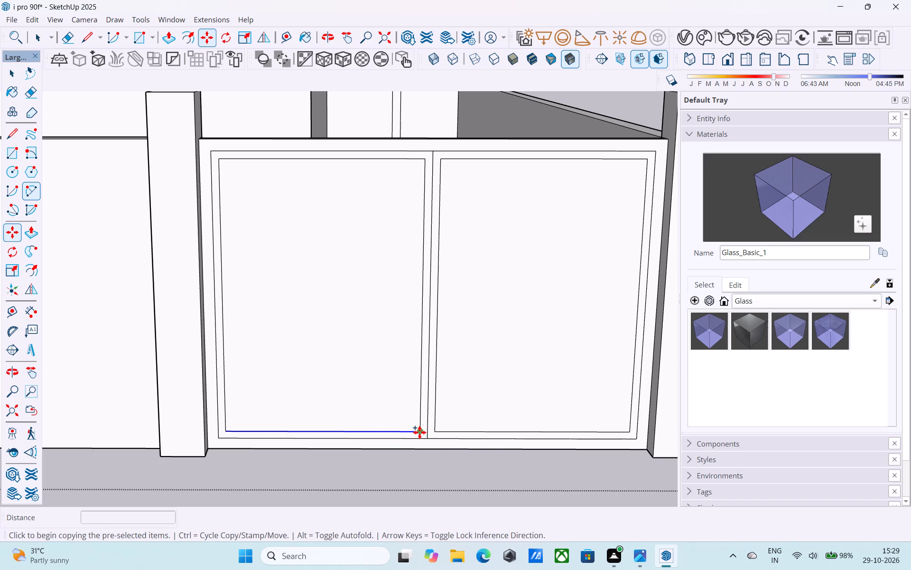
click(419, 432)
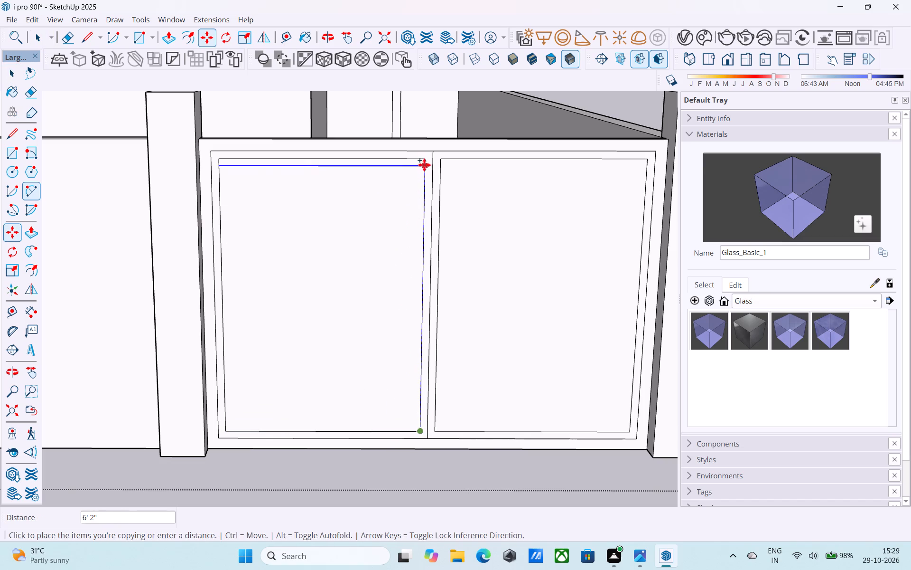
click(423, 161)
key(slash)
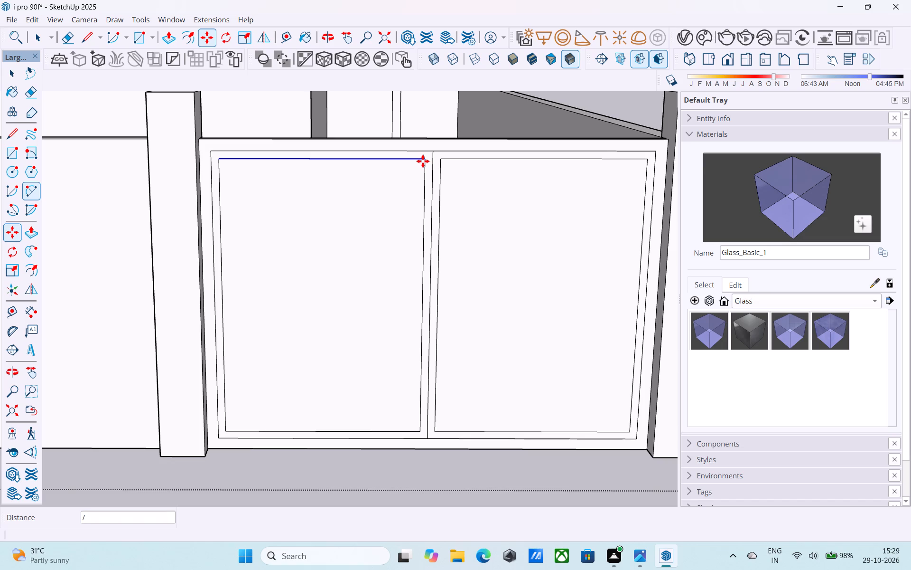
text(23)
key(Return)
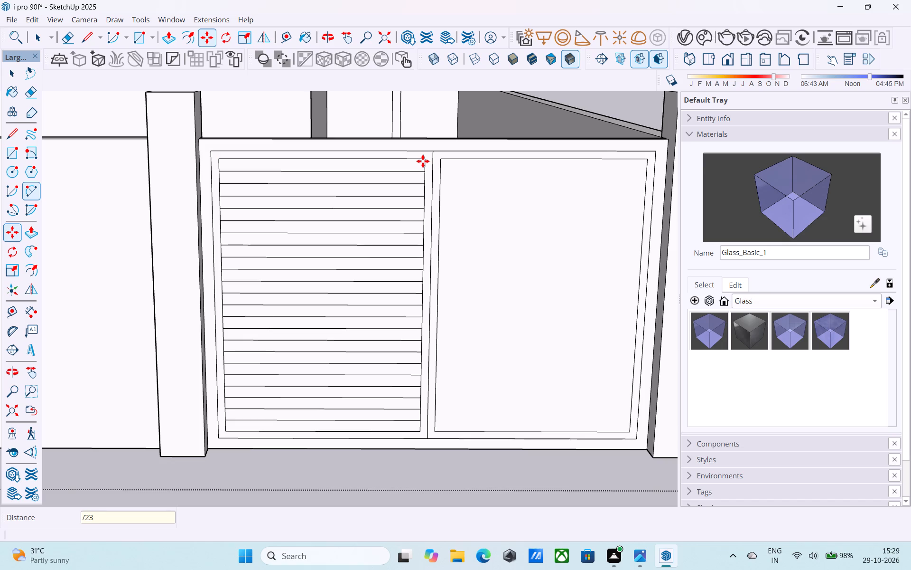
key(space)
Copy the bottom edge of the corner-side half's inner rectangle 6' 2" up to its top edge, divided into 23 equal strips.
scroll(429, 163, down, 5)
scroll(427, 355, up, 5)
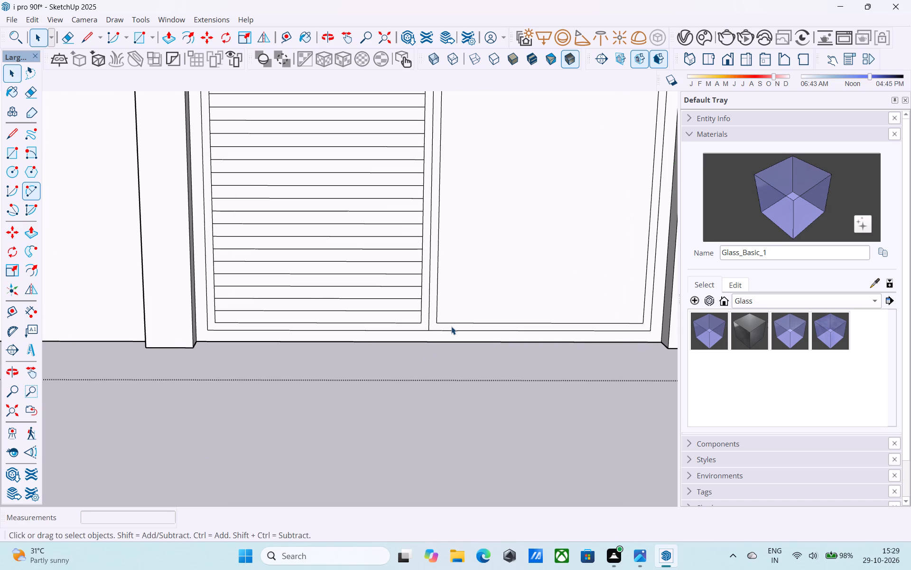
click(453, 324)
key(m)
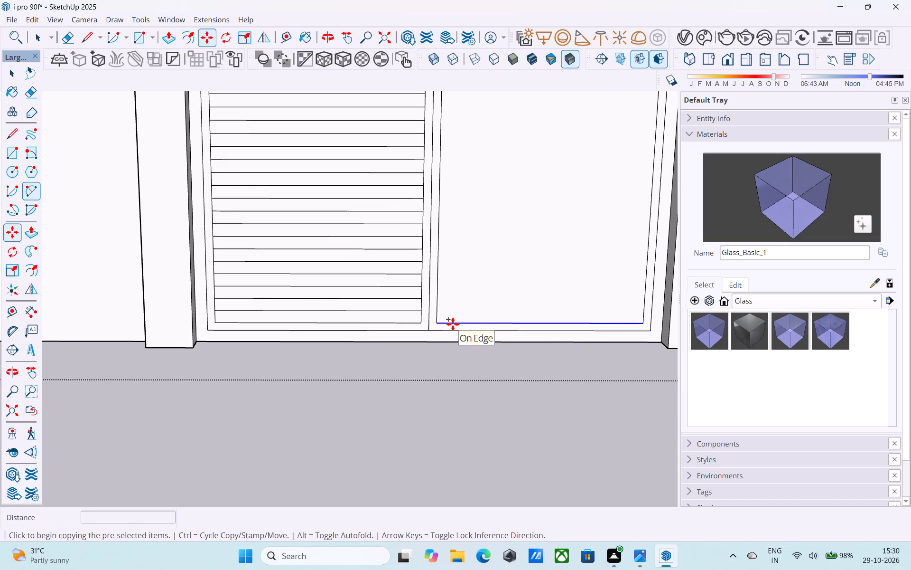
click(440, 321)
scroll(428, 272, down, 6)
shift+middle_drag(429, 270, 423, 376)
scroll(436, 247, up, 7)
click(429, 244)
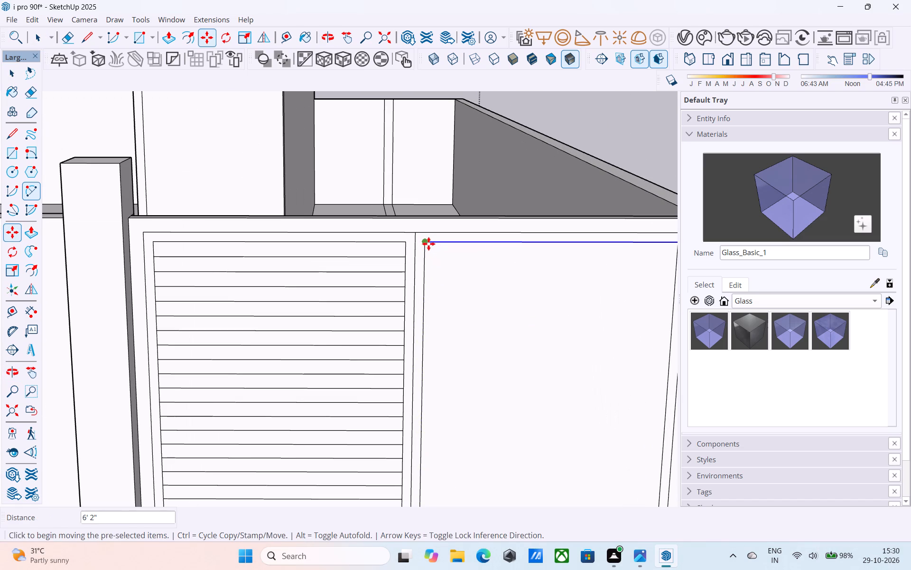
text(/23)
key(Return)
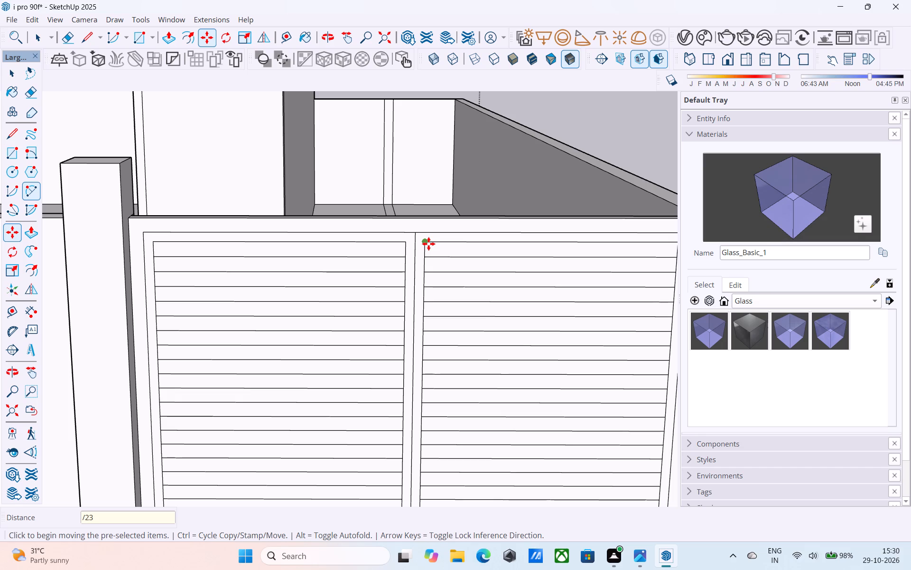
scroll(395, 233, down, 6)
key(space)
Push/Pull the topmost strip of the half farther from the corner column 3" inward to cut an open slot through the wall.
scroll(384, 259, up, 5)
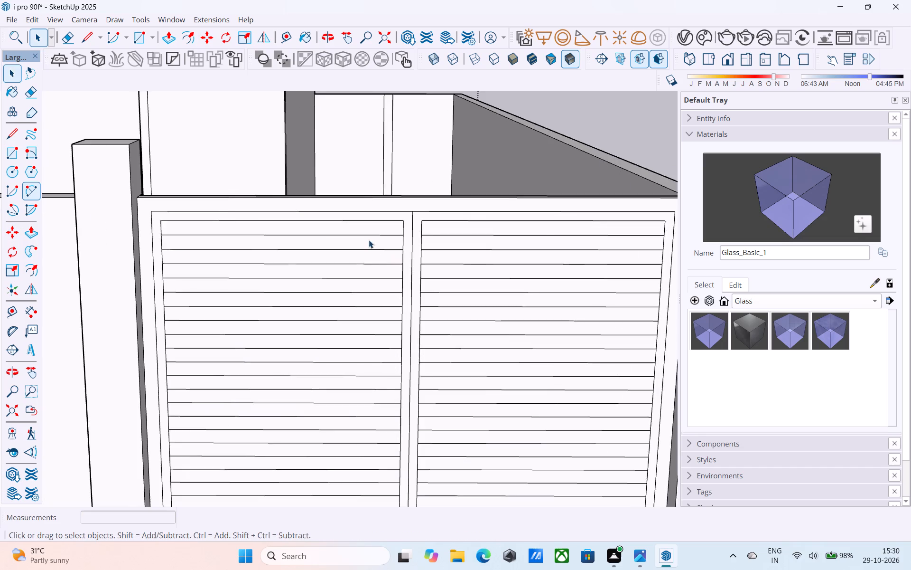
scroll(360, 231, up, 3)
click(355, 224)
scroll(355, 224, up, 3)
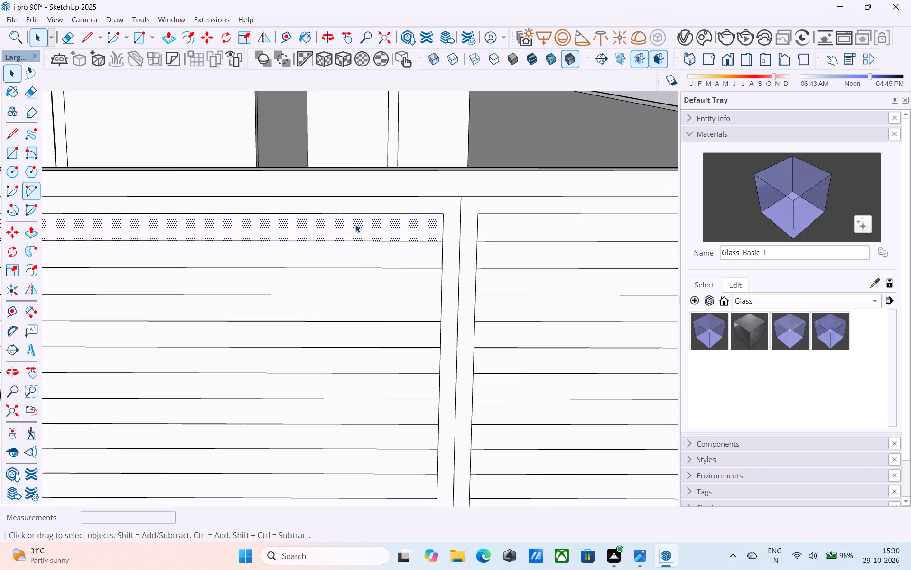
key(p)
scroll(355, 225, up, 3)
click(355, 225)
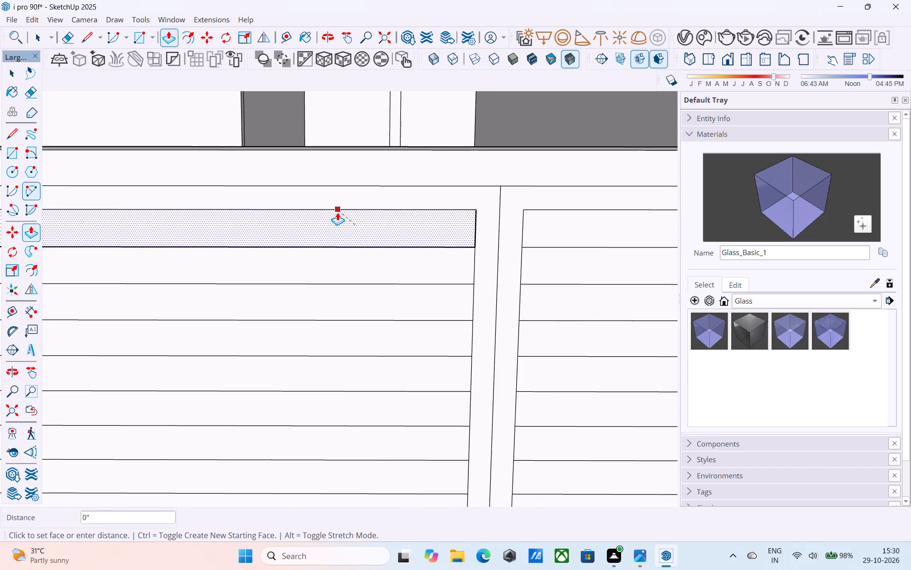
click(328, 218)
scroll(336, 192, down, 5)
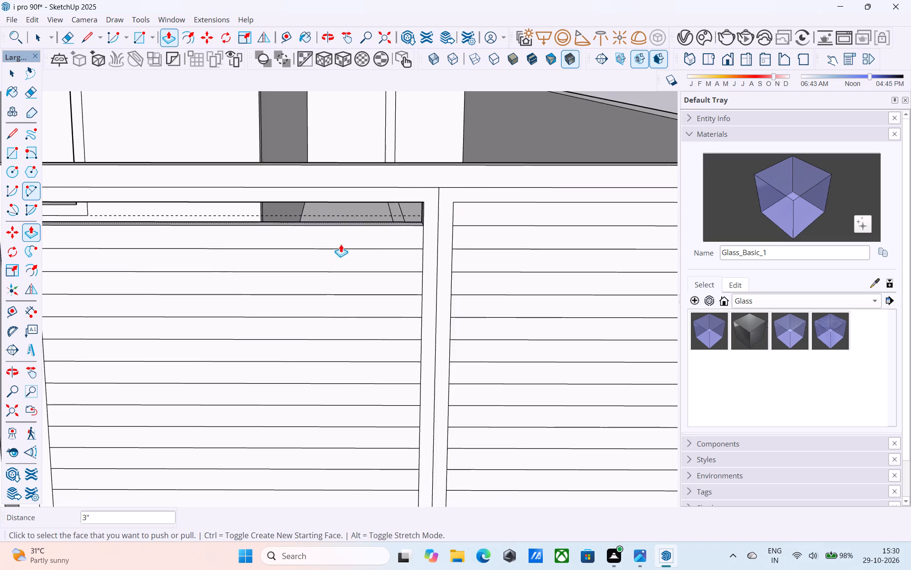
Repeat the 3" push on every second strip below the top slot in the same half, cutting more open slots.
scroll(341, 244, up, 3)
double_click(338, 255)
scroll(356, 228, down, 6)
scroll(361, 276, up, 5)
double_click(361, 276)
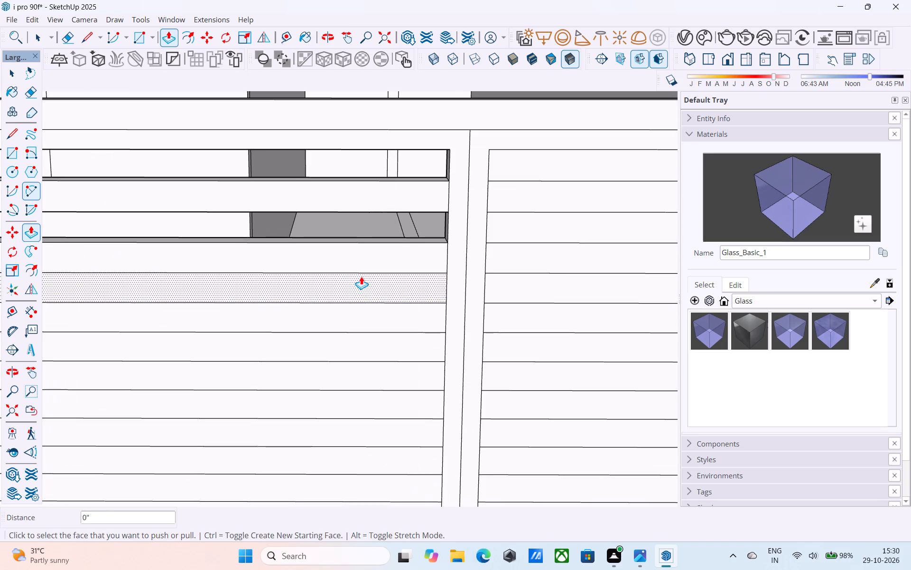
scroll(374, 261, down, 6)
scroll(373, 306, up, 5)
double_click(373, 306)
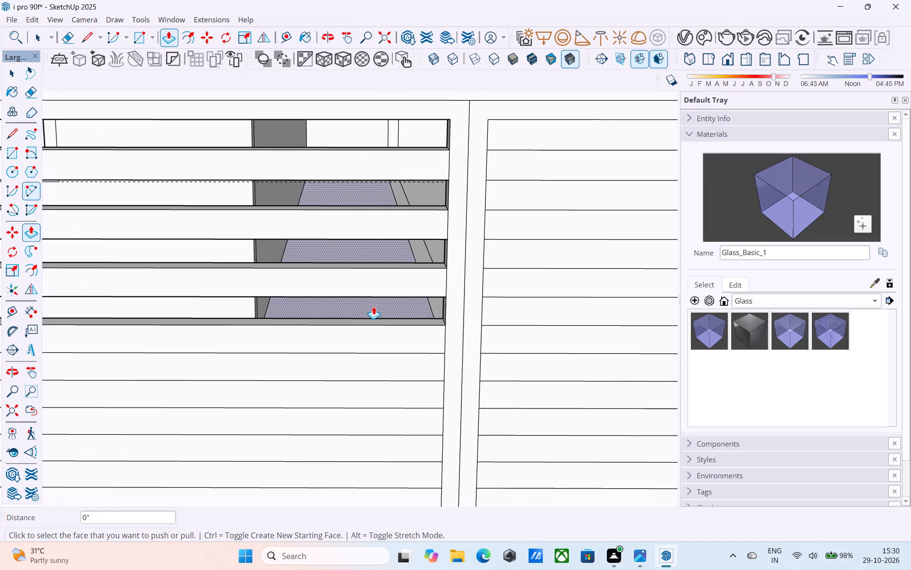
scroll(373, 306, down, 7)
scroll(380, 342, up, 6)
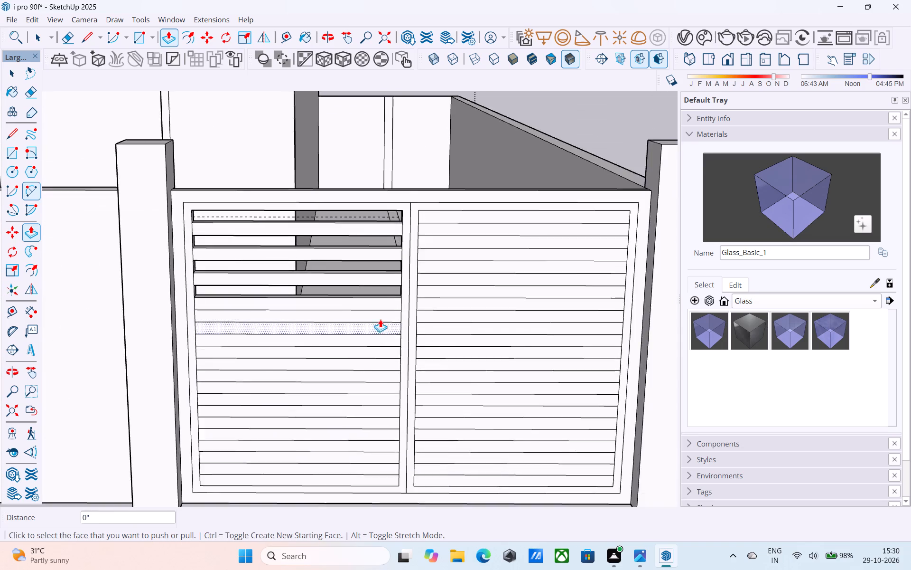
double_click(380, 309)
scroll(399, 258, down, 6)
scroll(394, 302, up, 5)
double_click(391, 306)
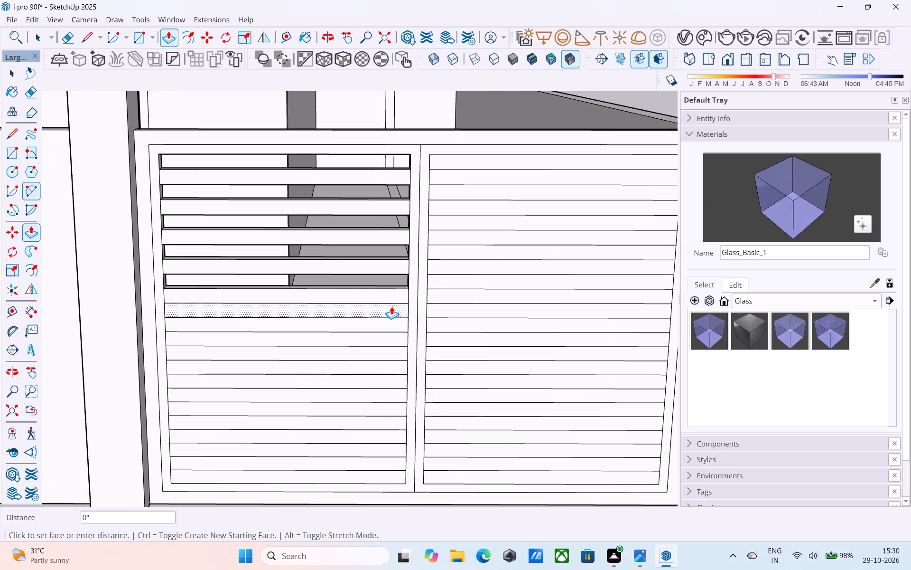
scroll(380, 257, down, 6)
scroll(389, 315, up, 6)
double_click(378, 291)
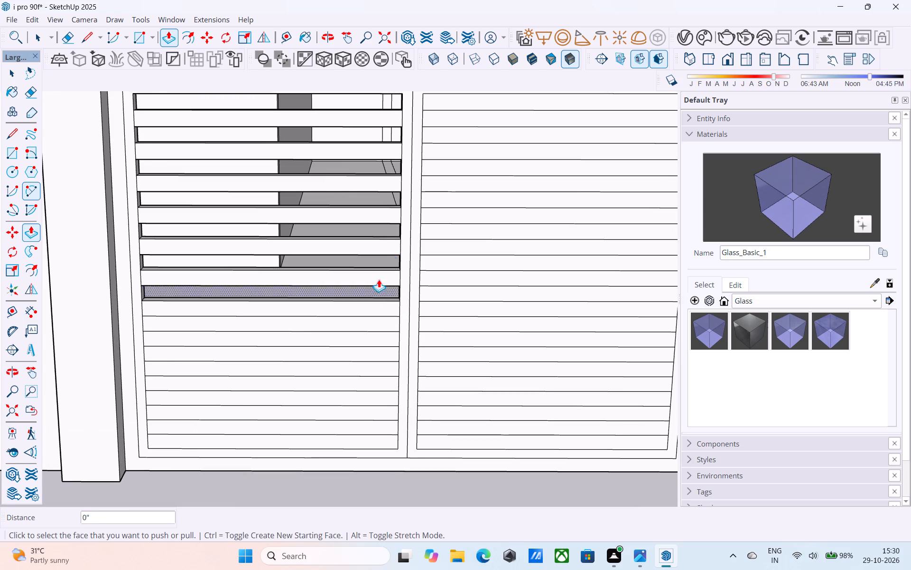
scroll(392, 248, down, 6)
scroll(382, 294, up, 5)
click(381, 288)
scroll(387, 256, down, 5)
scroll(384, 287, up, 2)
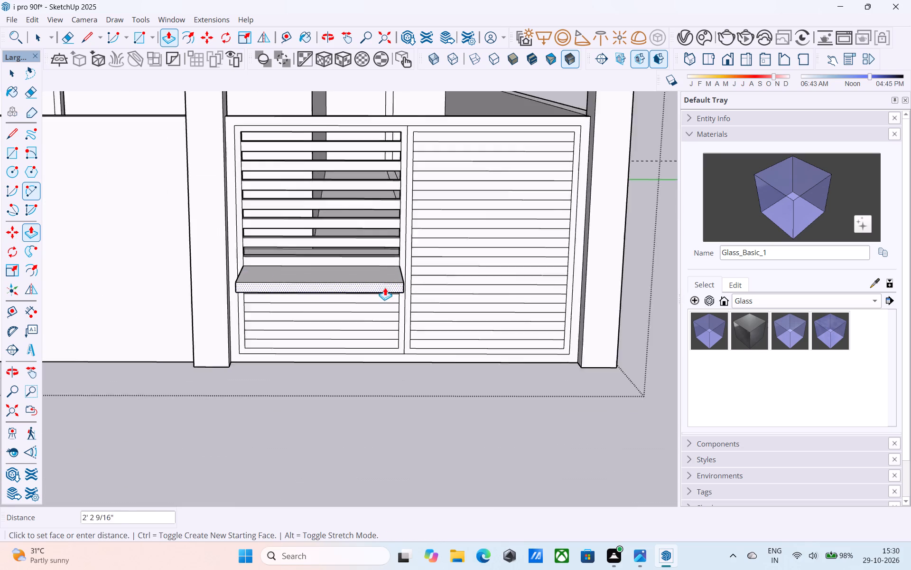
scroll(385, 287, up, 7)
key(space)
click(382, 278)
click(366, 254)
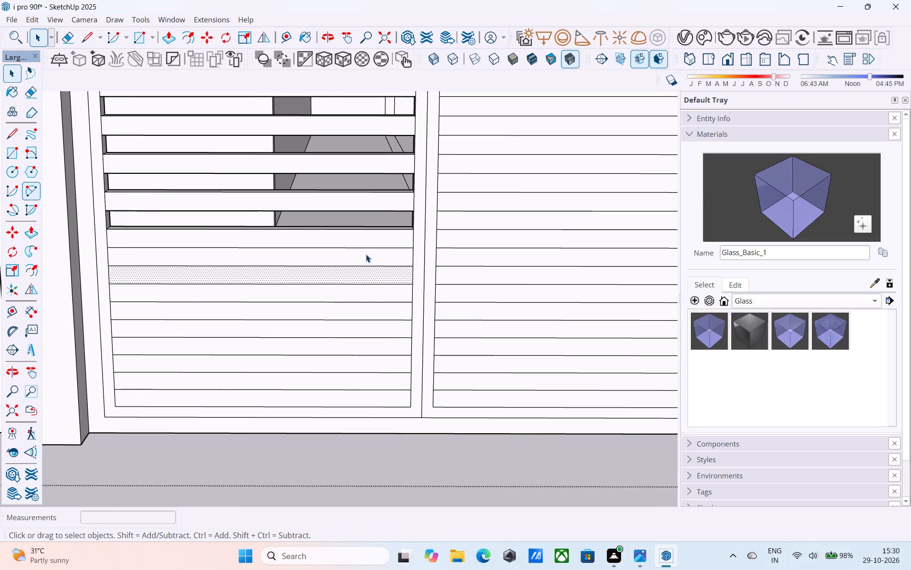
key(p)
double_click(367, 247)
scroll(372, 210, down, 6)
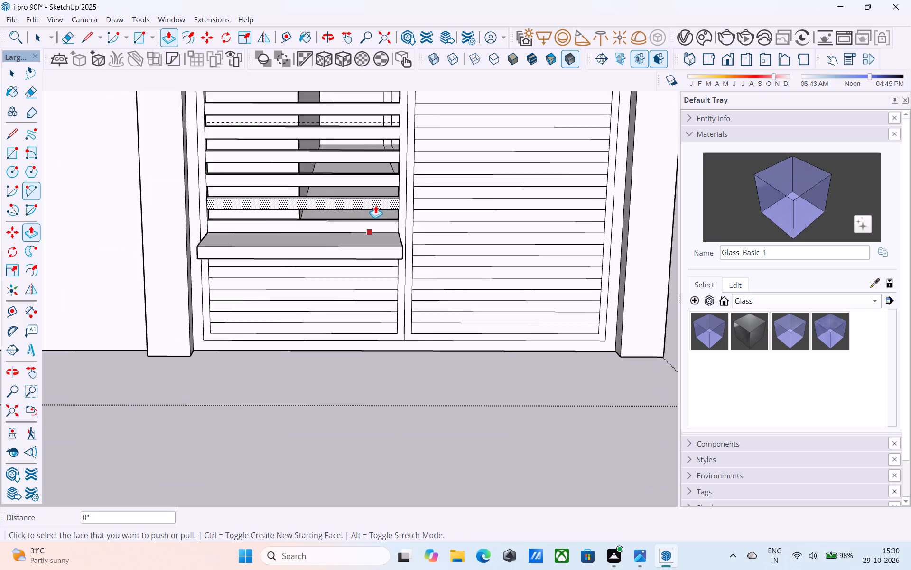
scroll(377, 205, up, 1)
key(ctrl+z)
Push every second remaining strip in the half farther from the corner column 3" inward, continuing the open slots down to the bottom strip.
scroll(378, 217, up, 5)
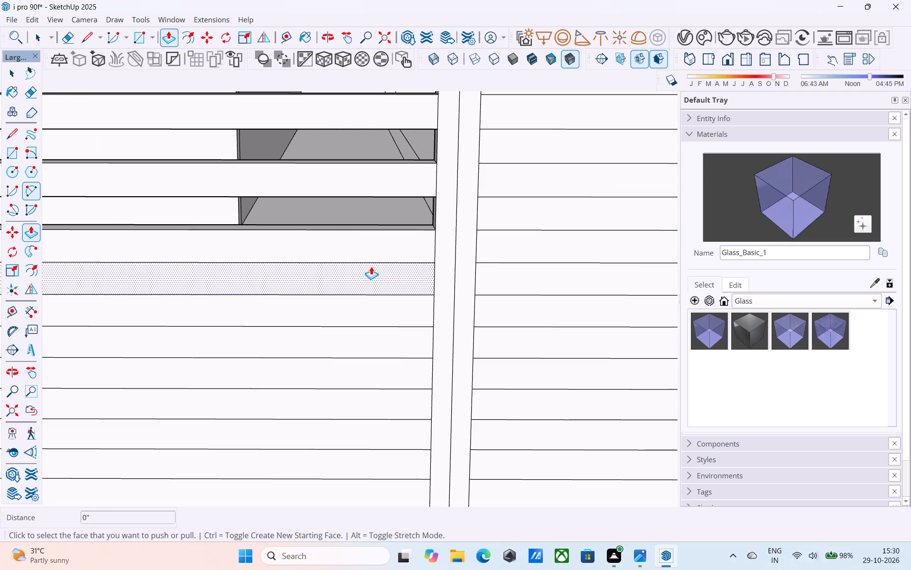
click(370, 271)
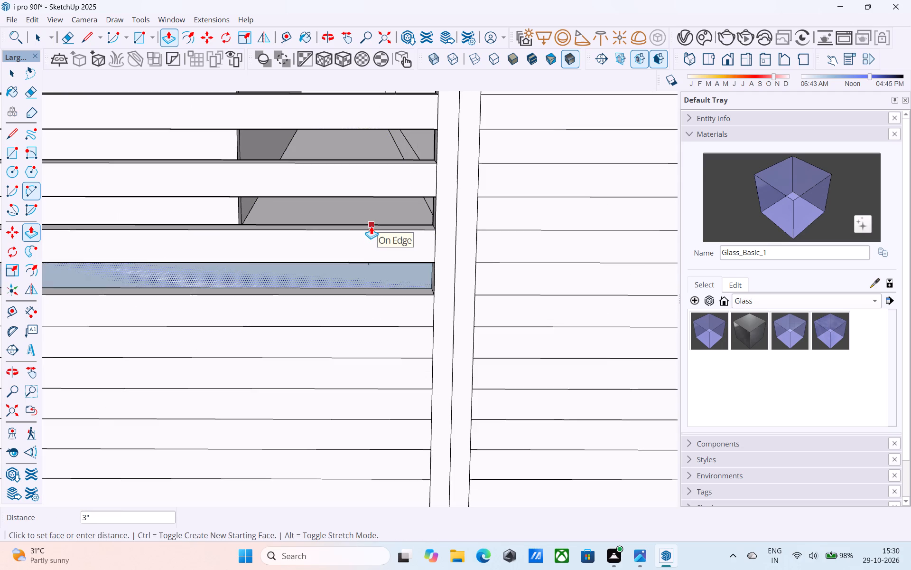
click(371, 226)
scroll(371, 224, down, 5)
scroll(353, 270, up, 3)
double_click(340, 300)
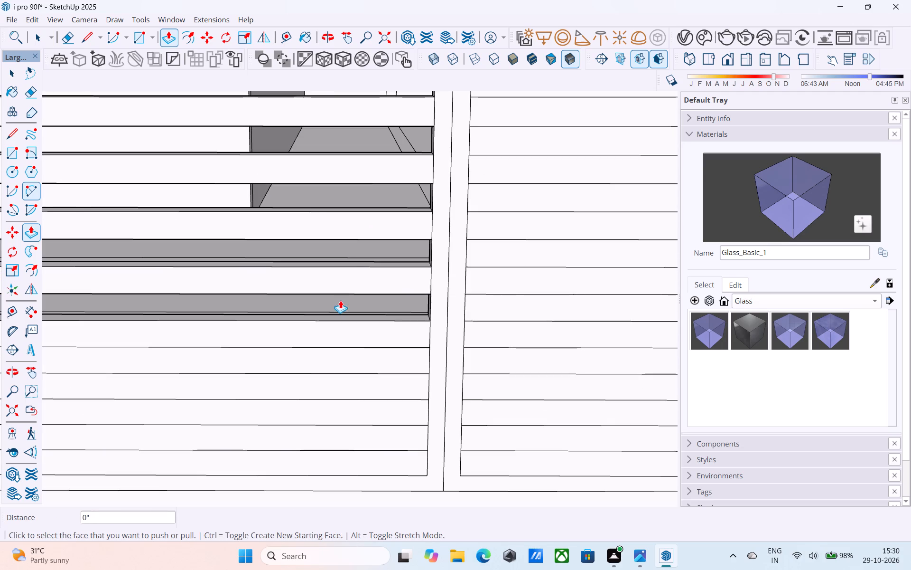
scroll(355, 255, down, 8)
scroll(356, 286, up, 6)
double_click(352, 294)
scroll(402, 193, down, 7)
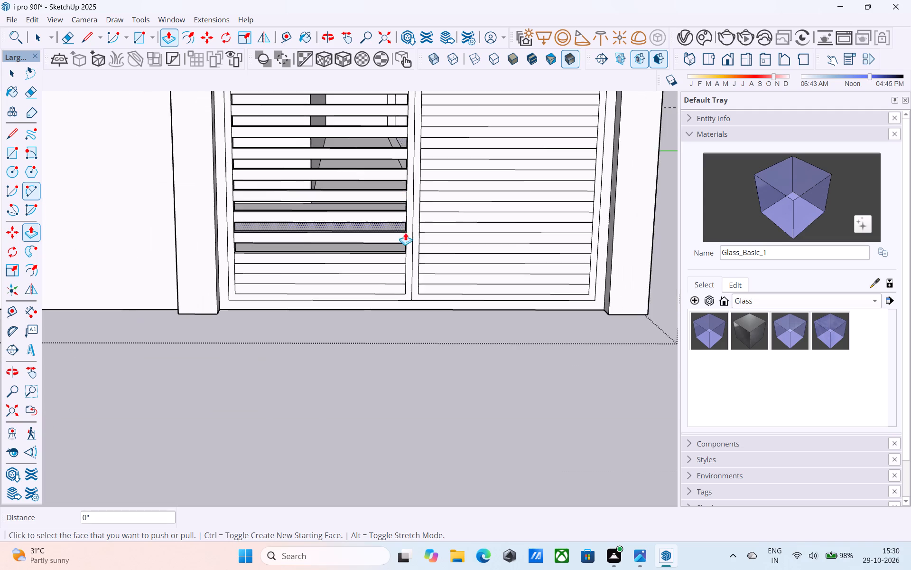
scroll(399, 265, up, 6)
double_click(397, 265)
scroll(431, 200, down, 6)
scroll(388, 263, up, 5)
double_click(389, 263)
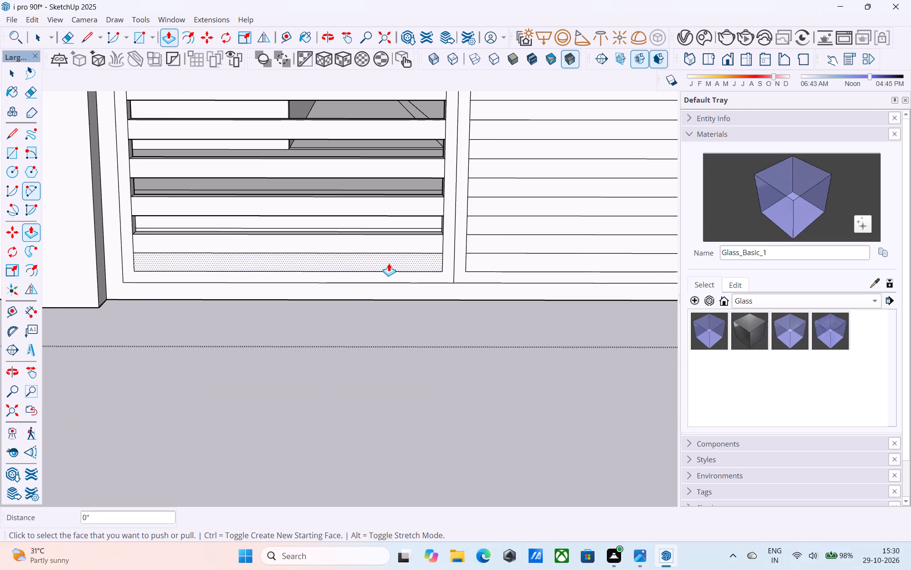
scroll(347, 294, down, 5)
Repeat the 3" push on the lower alternate strips of the corner-side half, including its bottom strip.
middle_drag(321, 305, 524, 254)
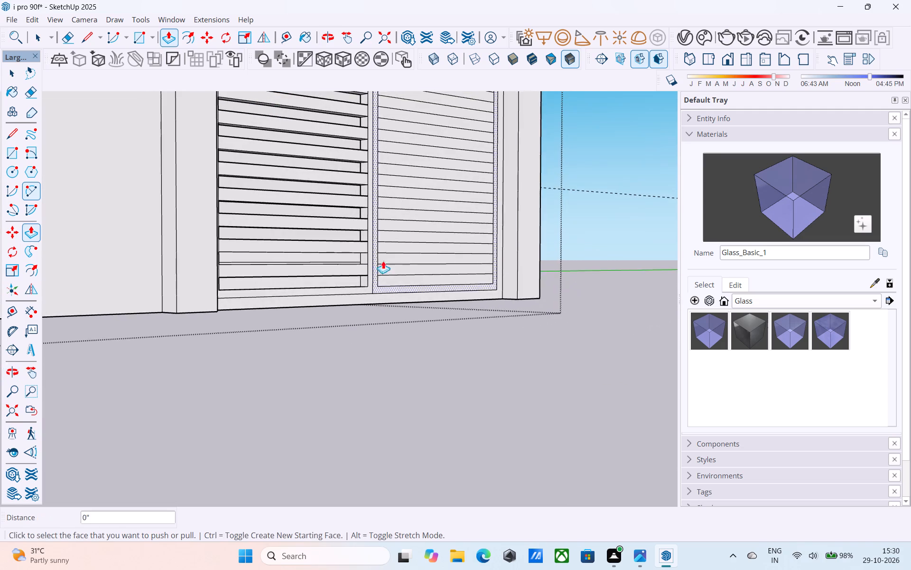
scroll(347, 261, up, 7)
middle_drag(346, 274, 321, 370)
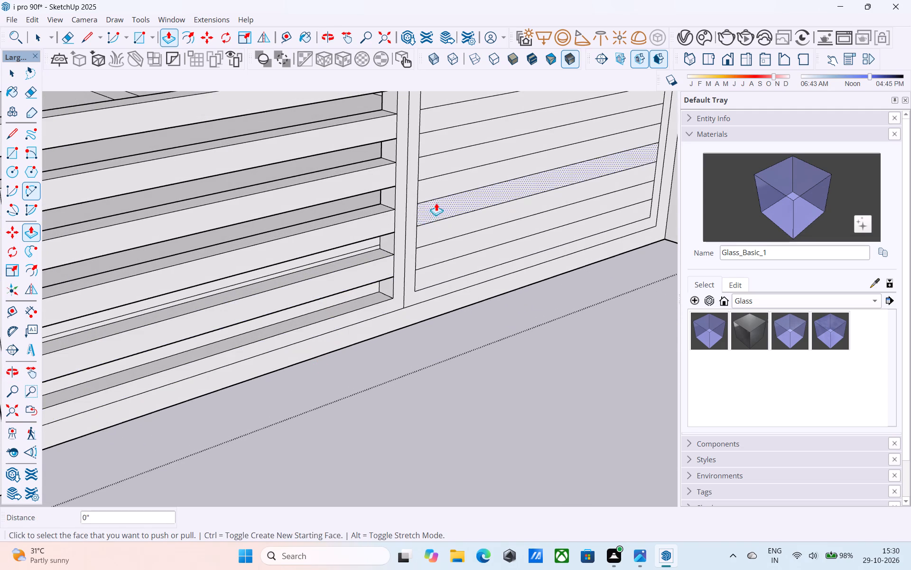
double_click(439, 190)
double_click(437, 226)
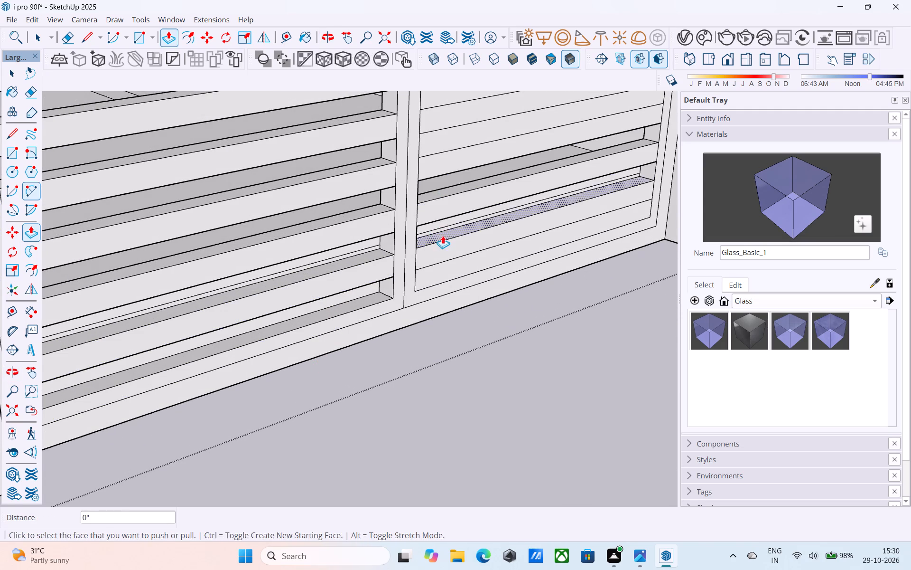
middle_drag(441, 227, 391, 164)
scroll(425, 263, up, 3)
double_click(437, 276)
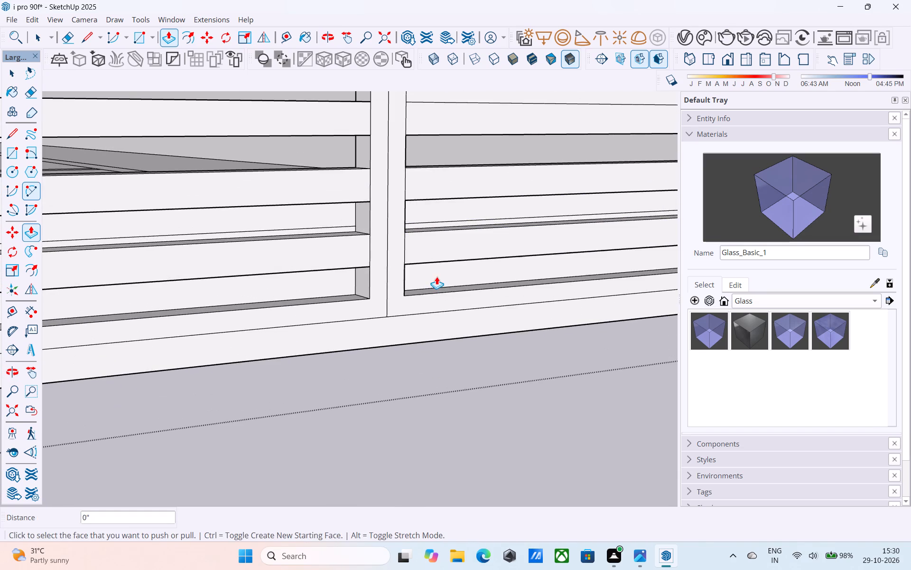
Repeat the 3" push on the next alternate strips upward through the middle of the corner-side half.
scroll(438, 263, down, 5)
middle_drag(437, 259, 400, 368)
double_click(426, 256)
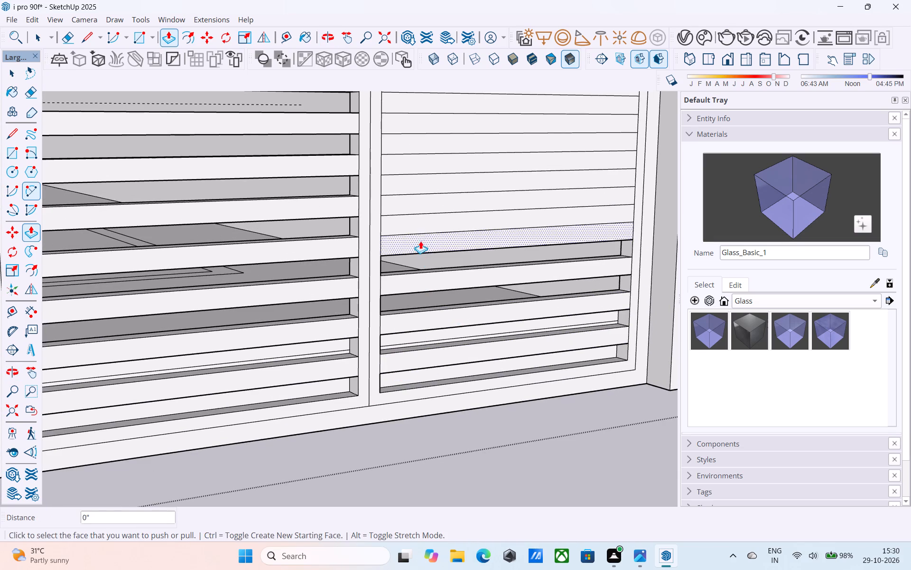
triple_click(415, 227)
middle_drag(388, 185, 405, 253)
double_click(405, 253)
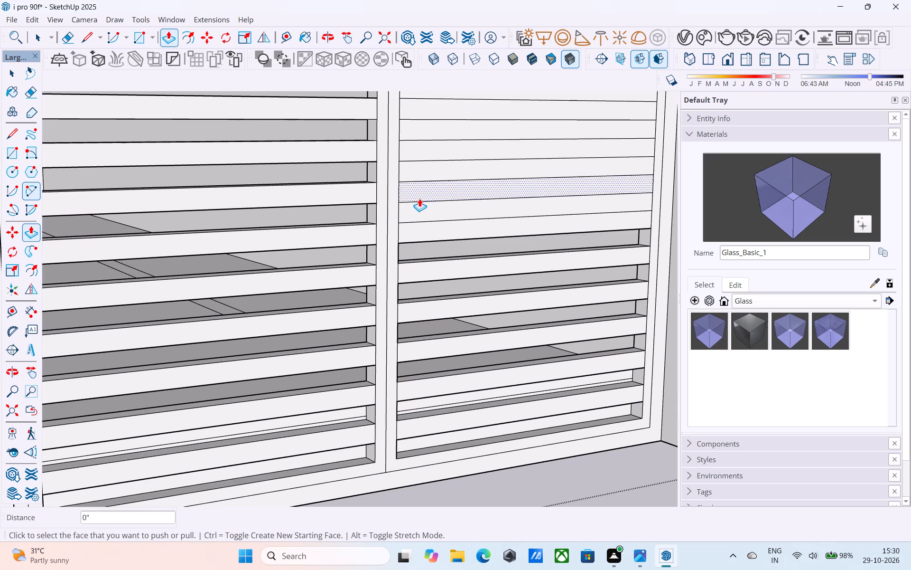
double_click(419, 209)
Repeat the 3" push on the remaining alternate strips of the corner-side half up to its topmost strip.
shift+middle_drag(418, 207, 409, 292)
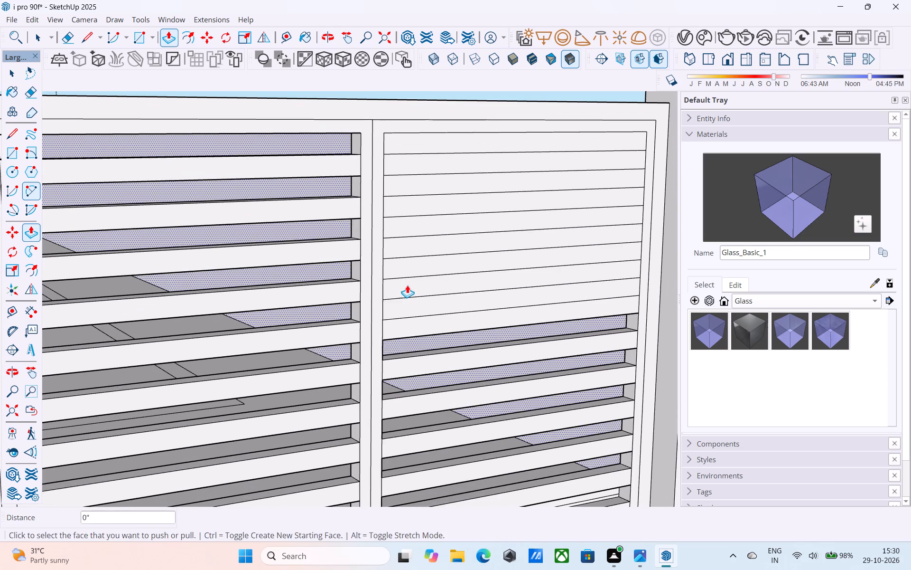
double_click(407, 285)
key(ctrl+z)
double_click(407, 300)
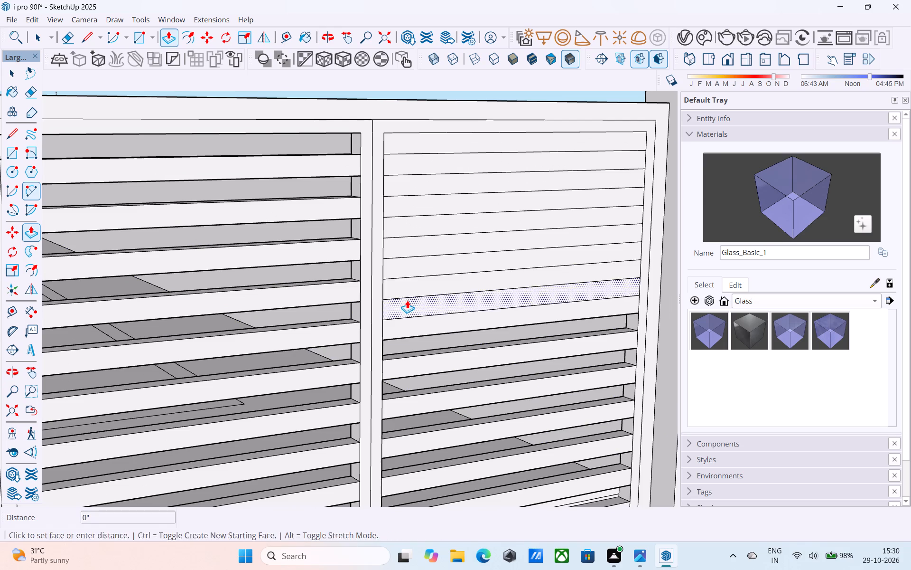
double_click(405, 272)
double_click(403, 228)
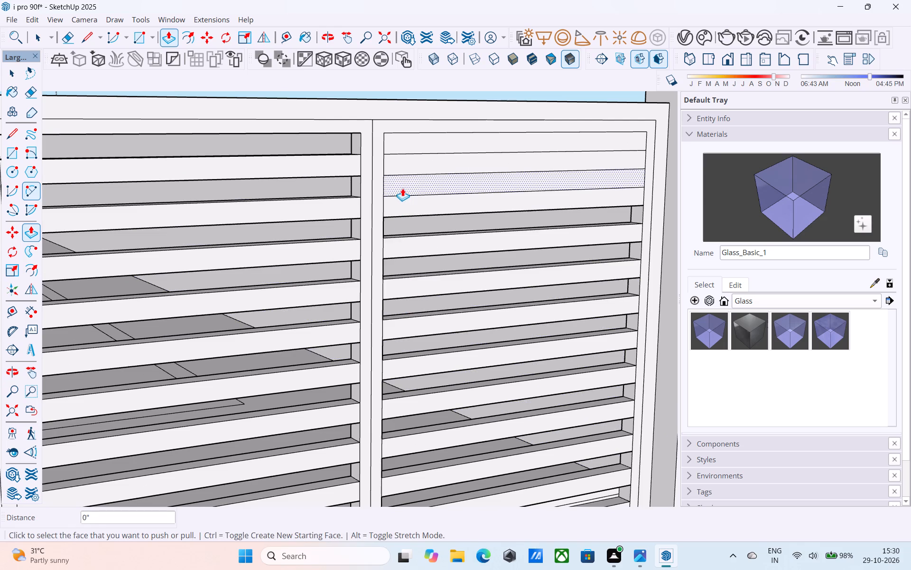
double_click(402, 188)
shift+middle_drag(404, 187, 430, 285)
double_click(446, 296)
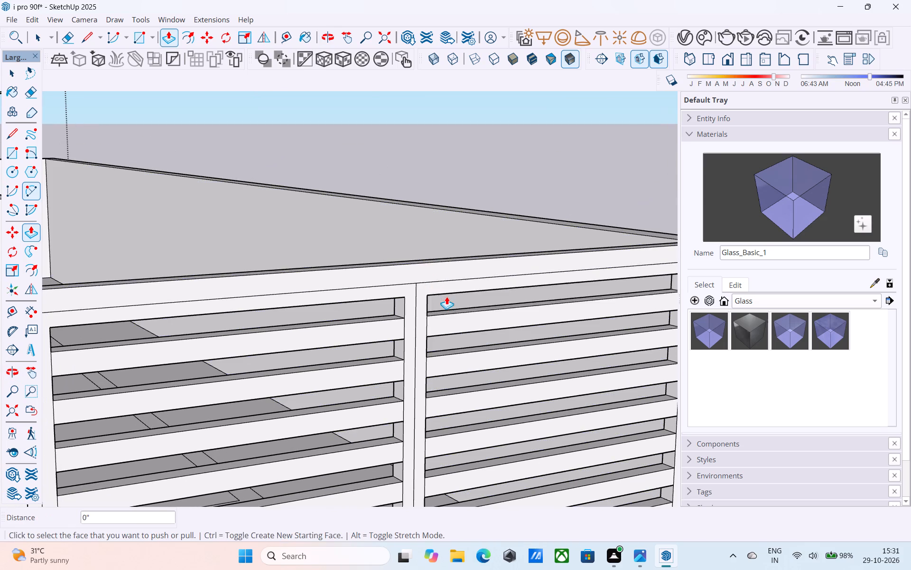
Save the model.
scroll(446, 296, down, 4)
middle_drag(439, 297, 361, 254)
scroll(351, 250, up, 1)
key(ctrl+s)
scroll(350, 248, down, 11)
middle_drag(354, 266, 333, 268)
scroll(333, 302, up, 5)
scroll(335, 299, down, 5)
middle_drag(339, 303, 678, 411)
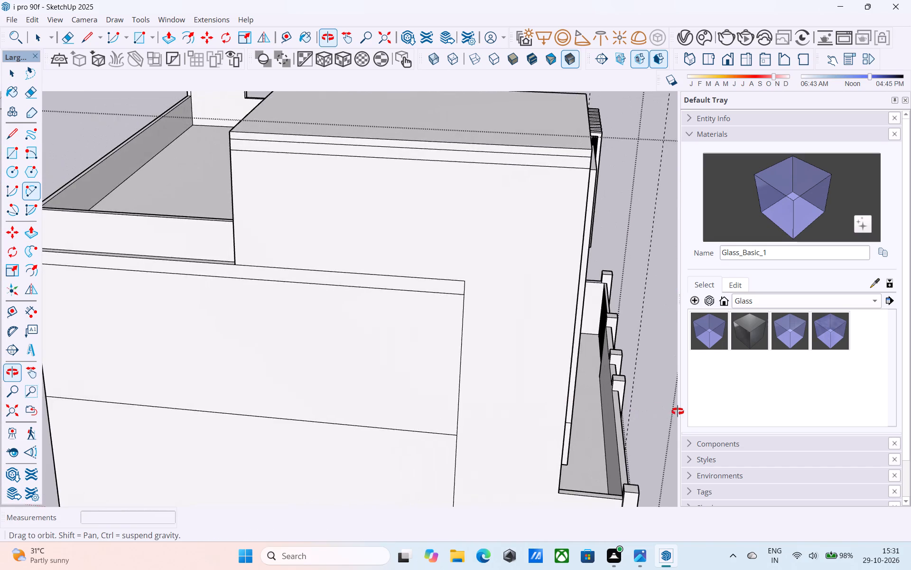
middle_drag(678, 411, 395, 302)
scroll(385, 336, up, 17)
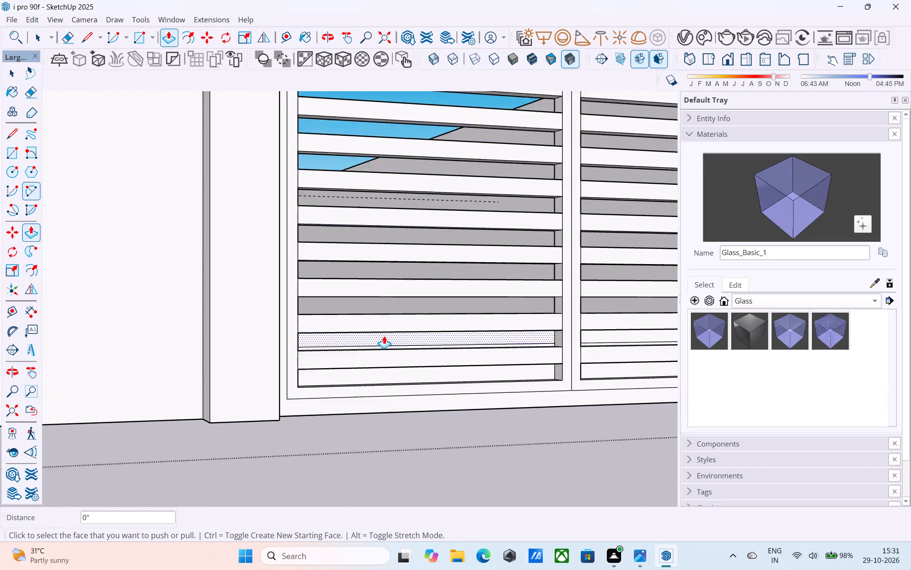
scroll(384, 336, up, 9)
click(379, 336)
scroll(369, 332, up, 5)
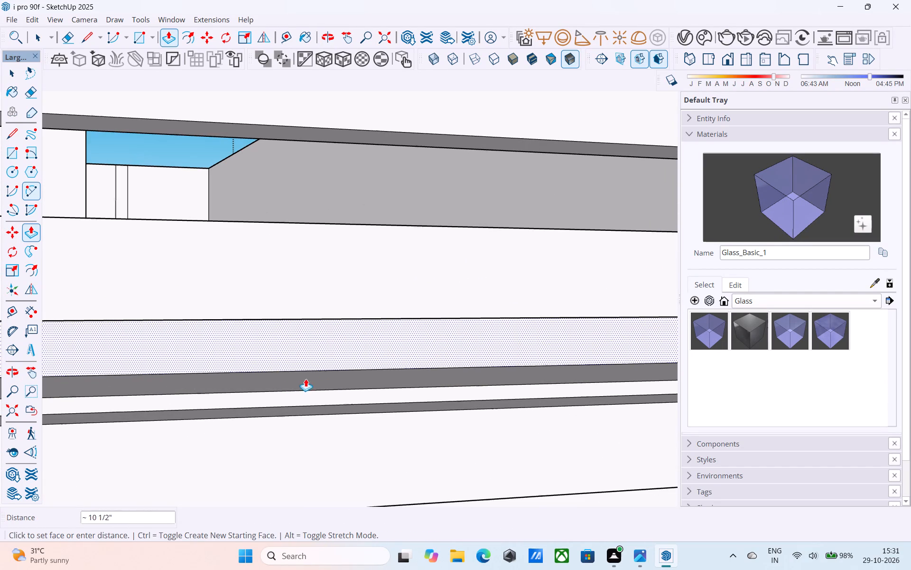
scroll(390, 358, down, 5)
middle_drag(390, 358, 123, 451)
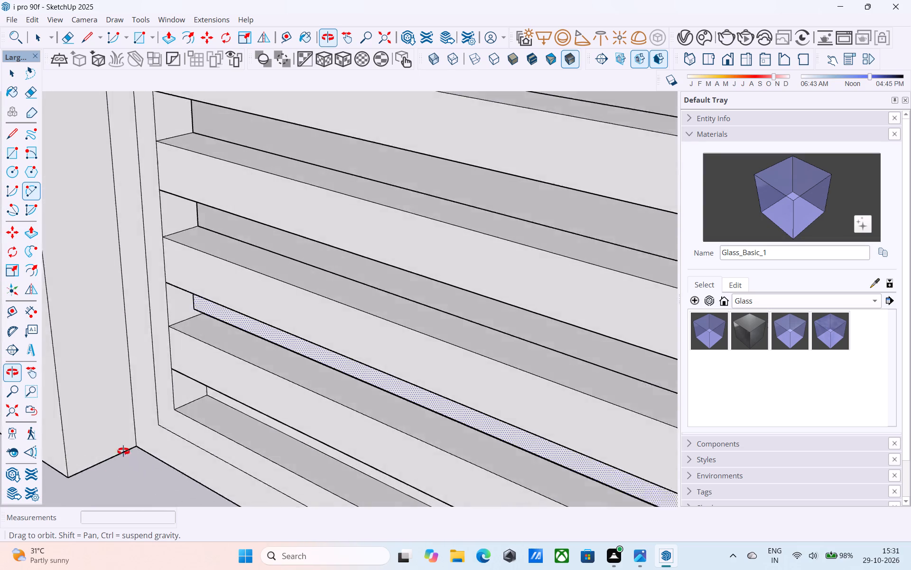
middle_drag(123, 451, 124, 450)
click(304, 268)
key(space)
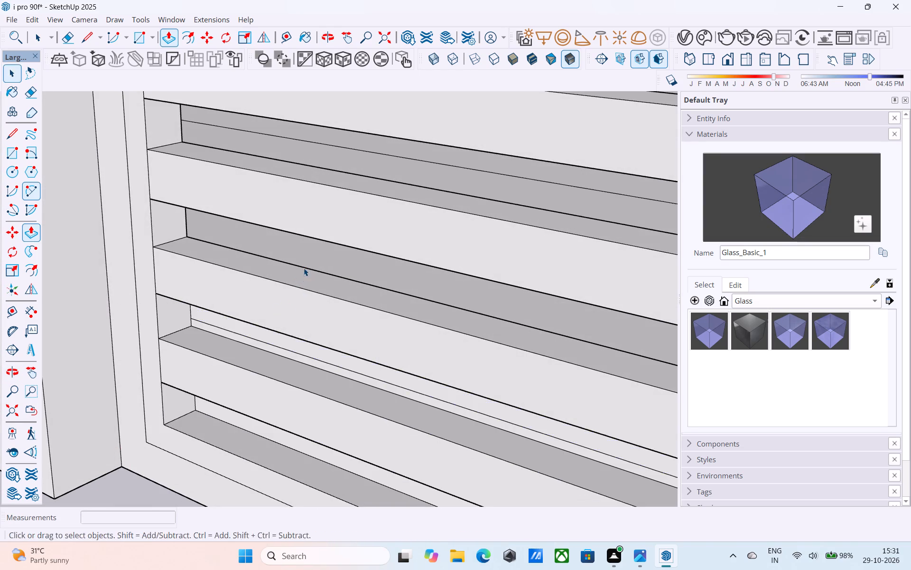
Delete the leftover face closing the second-lowest slot in the half farther from the corner column.
middle_drag(308, 329, 321, 292)
click(313, 363)
key(Delete)
Inspect the lower slots of both slatted halves from several angles for faces still closing them.
scroll(316, 357, down, 5)
middle_drag(320, 365, 303, 291)
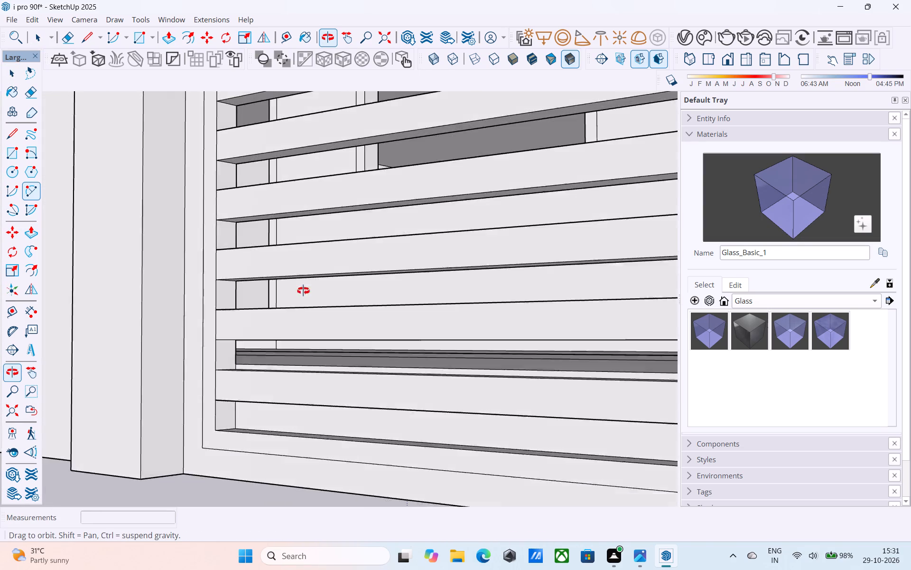
middle_drag(303, 291, 310, 293)
scroll(303, 284, down, 1)
scroll(310, 293, up, 4)
scroll(319, 412, down, 6)
scroll(308, 383, down, 20)
scroll(308, 383, down, 2)
middle_drag(336, 353, 502, 514)
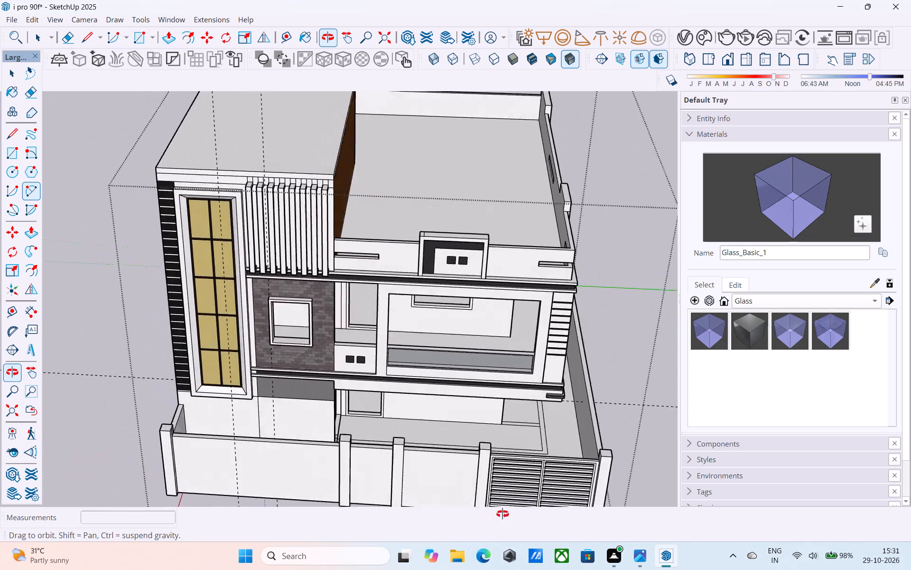
middle_drag(502, 514, 392, 359)
scroll(436, 357, up, 13)
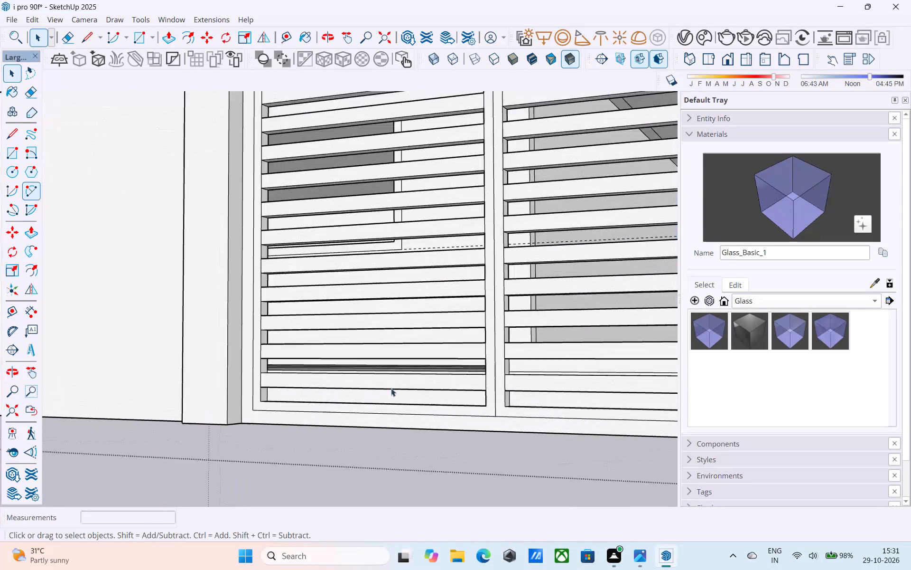
scroll(391, 388, up, 14)
scroll(293, 392, down, 1)
middle_drag(288, 400, 251, 457)
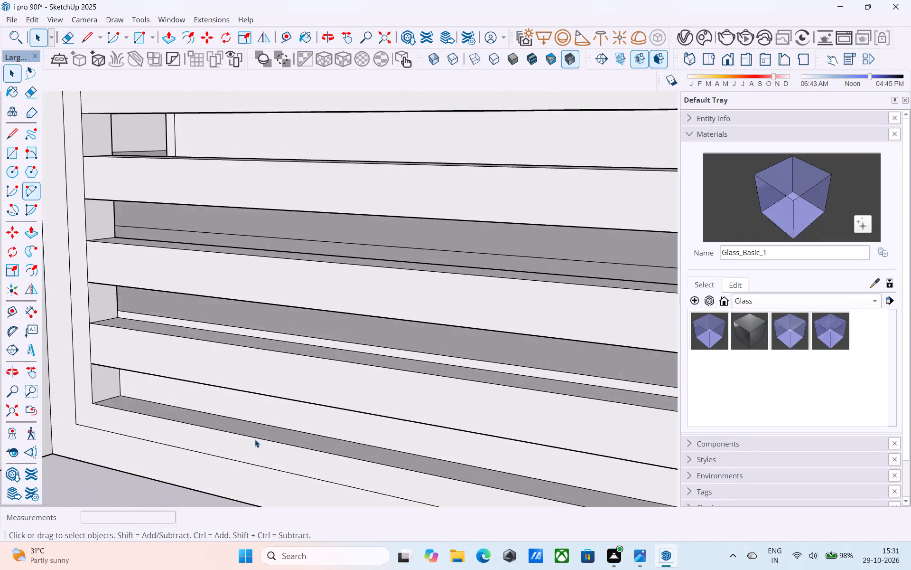
scroll(255, 439, down, 5)
middle_drag(255, 439, 607, 389)
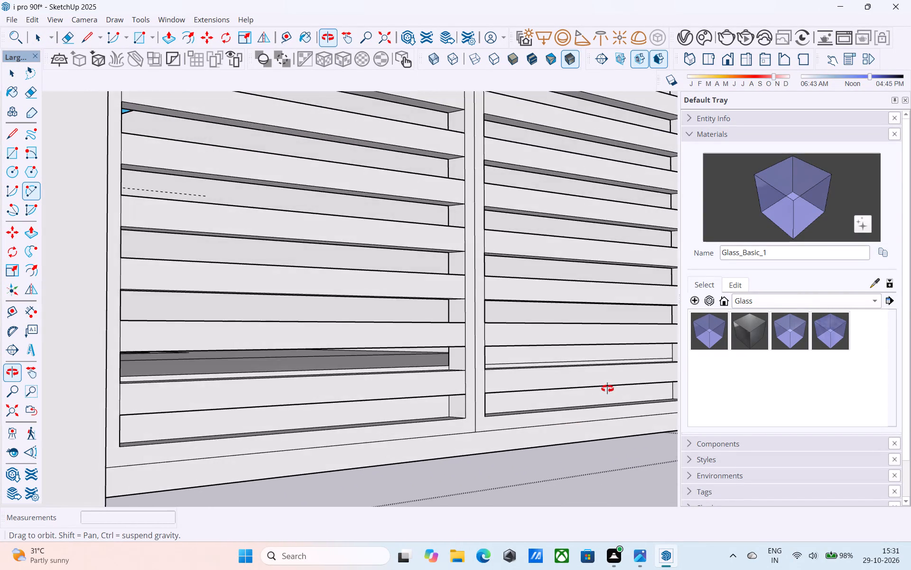
middle_drag(607, 389, 644, 376)
scroll(644, 376, down, 1)
middle_drag(644, 377, 551, 393)
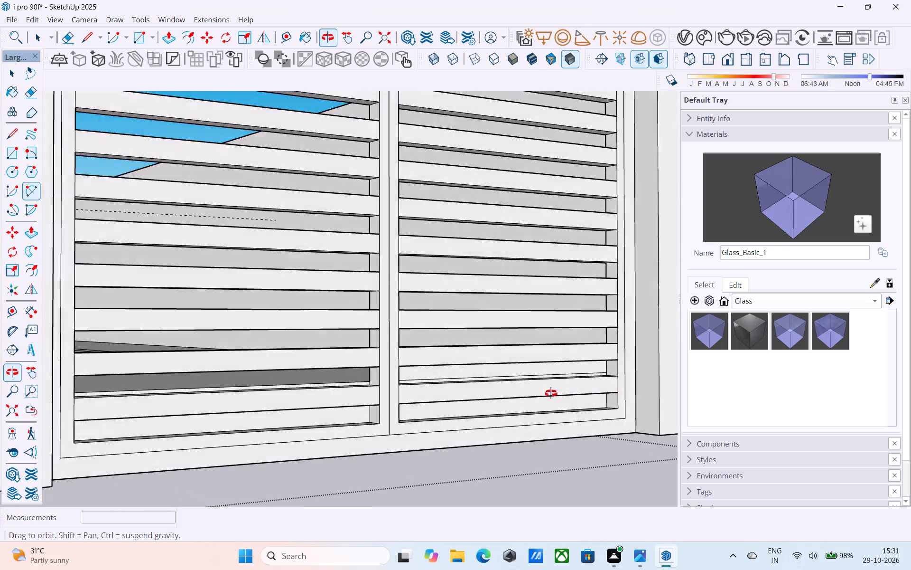
middle_drag(551, 393, 238, 362)
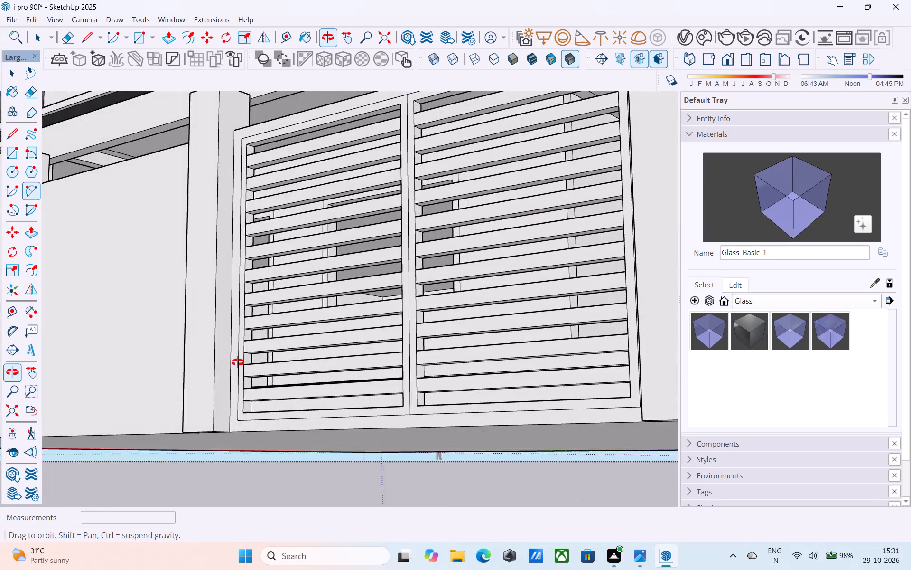
middle_drag(238, 362, 361, 399)
scroll(361, 399, up, 4)
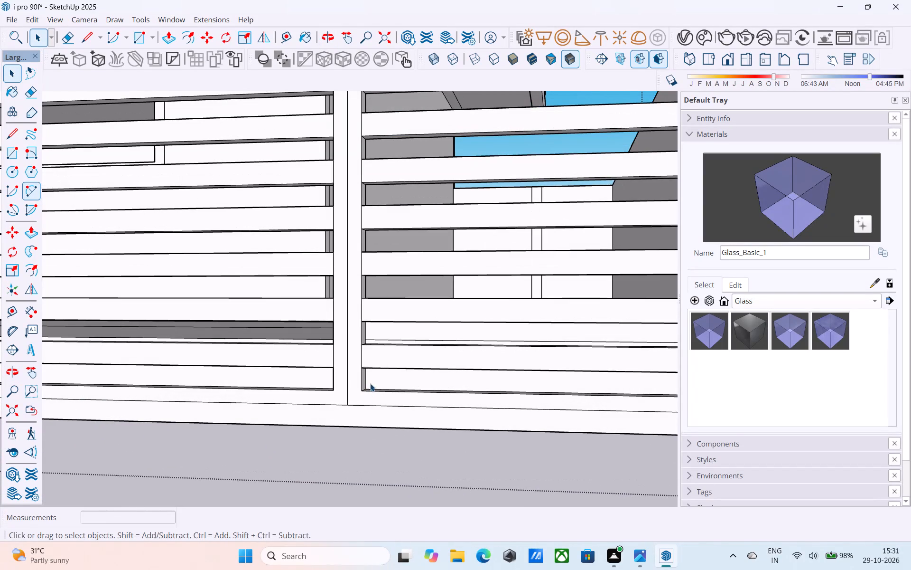
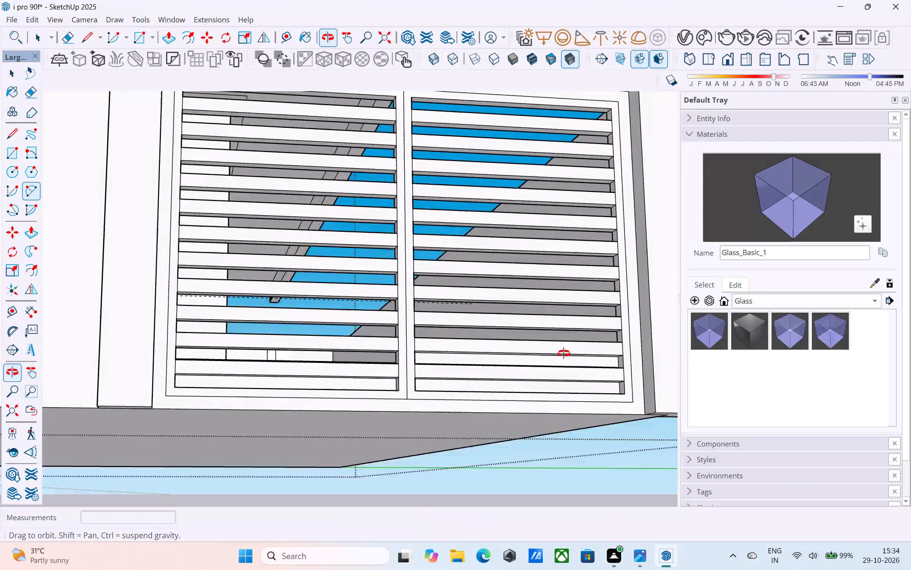
Delete the leftover face closing the second-lowest slot in the corner-side half of the slatted panel.
scroll(532, 376, up, 4)
click(490, 349)
scroll(489, 349, up, 4)
key(Delete)
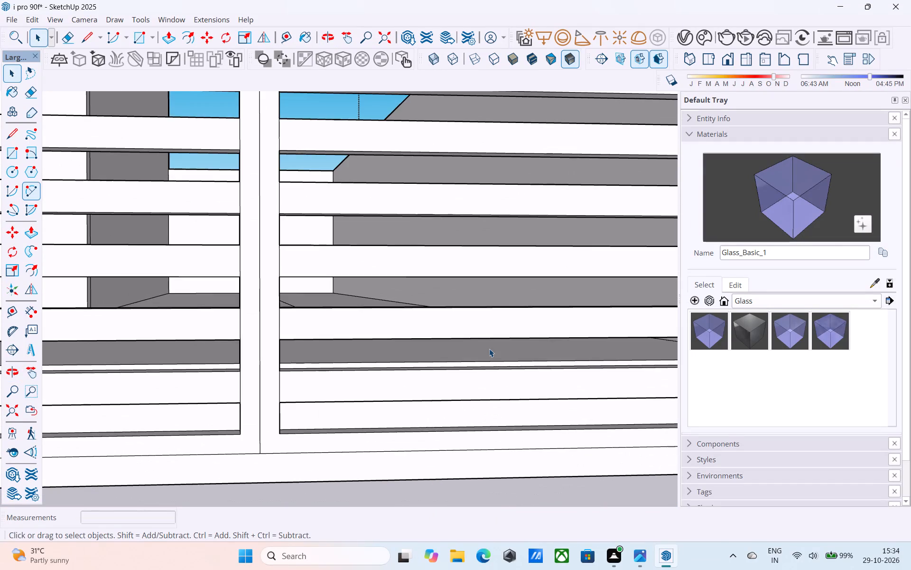
Save the model.
scroll(489, 349, down, 6)
middle_drag(475, 384, 456, 394)
key(ctrl+s)
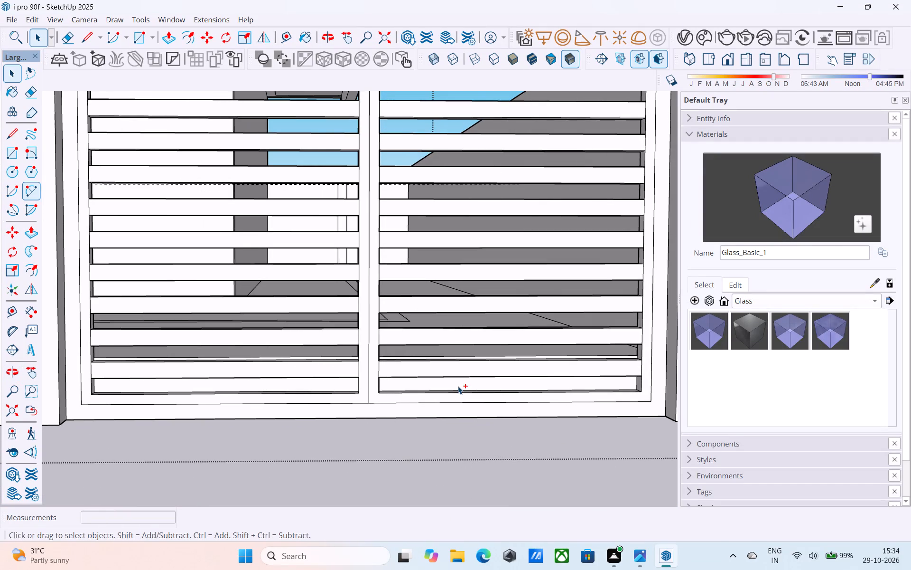
Paint the slatted panel's outer border and both inner frames with M08_Obsidian_Black from the Solid Colors collection.
scroll(458, 386, down, 6)
middle_drag(463, 392, 404, 413)
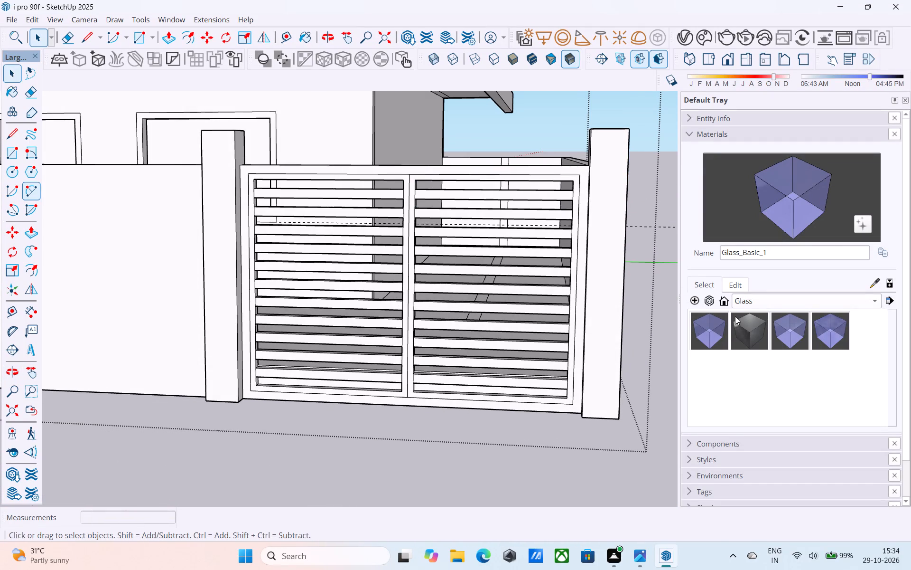
click(758, 306)
click(772, 370)
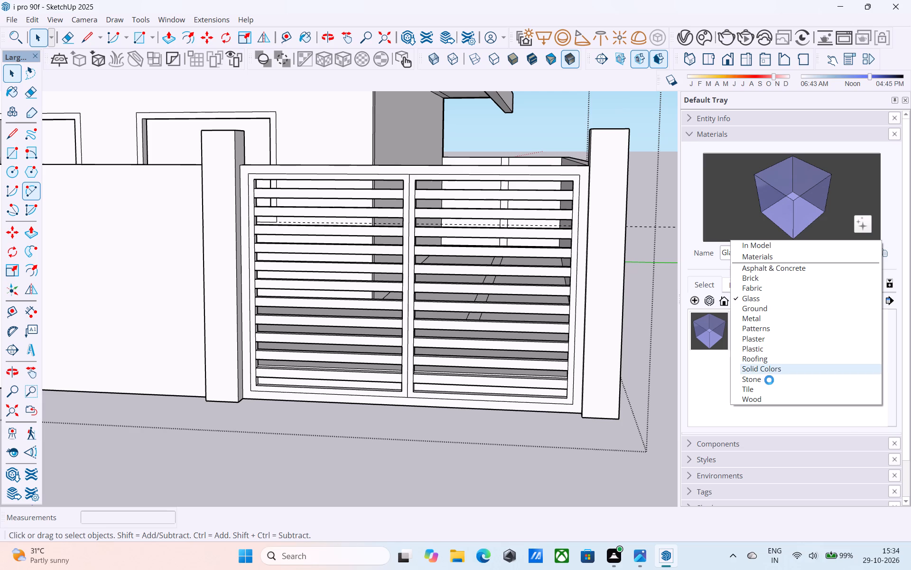
scroll(793, 373, down, 18)
scroll(793, 368, down, 3)
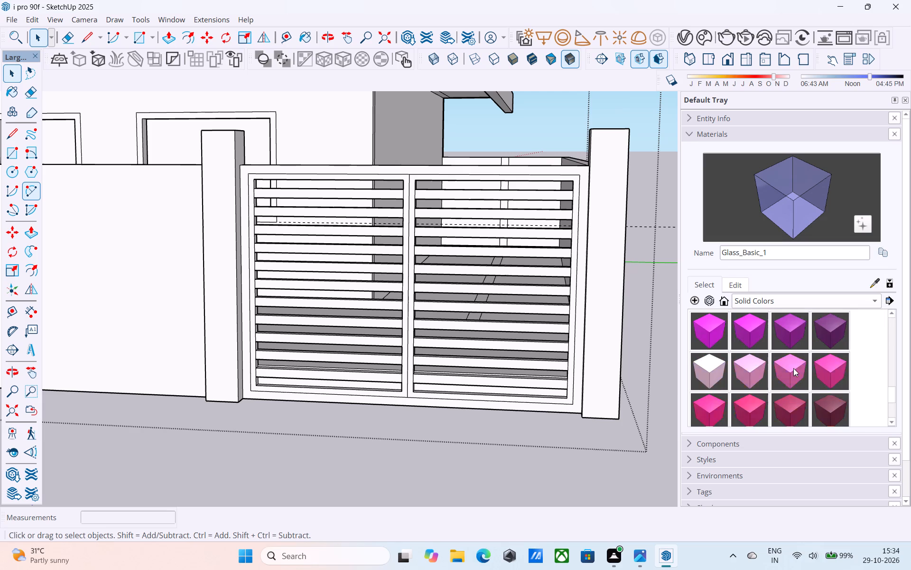
scroll(793, 368, down, 6)
click(707, 332)
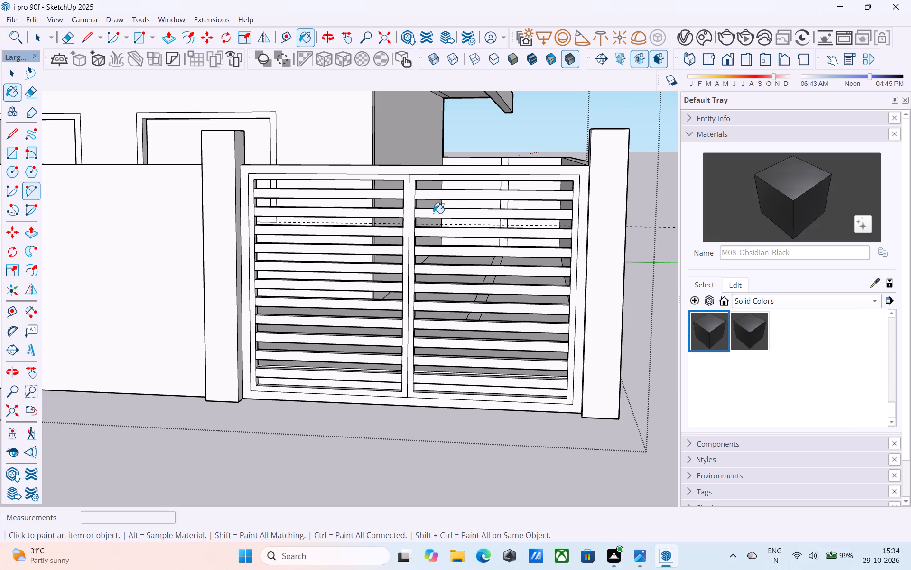
scroll(409, 180, up, 8)
click(404, 170)
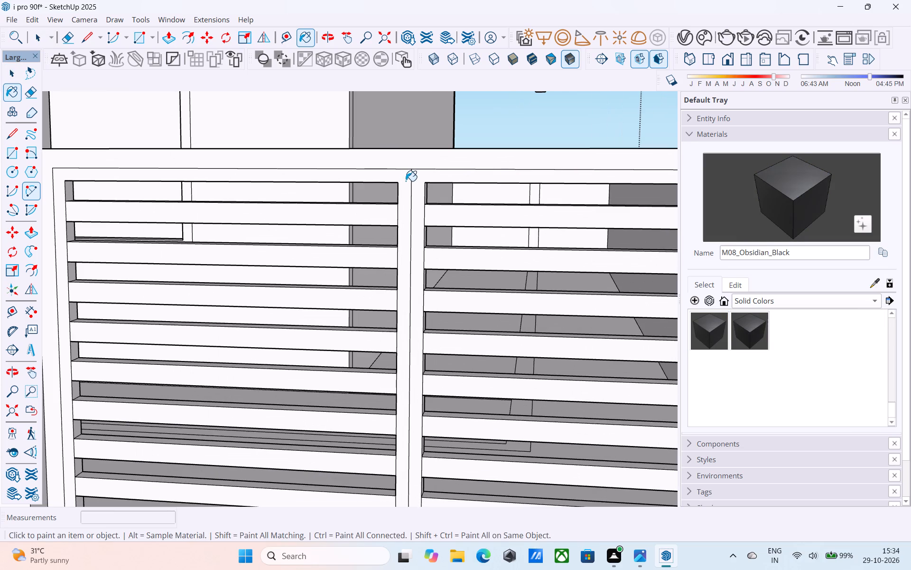
click(406, 181)
click(428, 179)
click(422, 165)
Paint the front faces of the top five slat rows in both halves with M08_Obsidian_Black.
scroll(424, 163, down, 5)
scroll(428, 187, up, 5)
scroll(420, 196, down, 4)
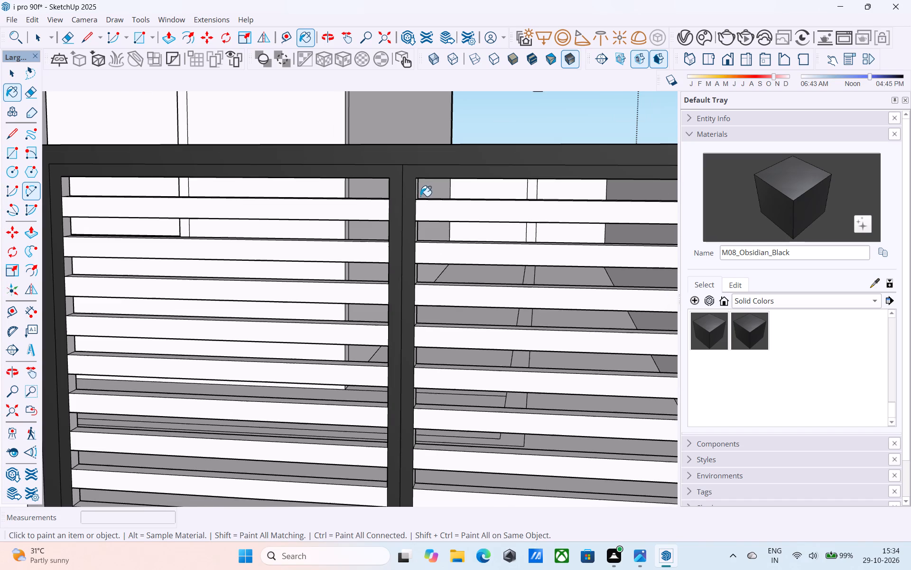
click(433, 219)
click(388, 215)
click(384, 251)
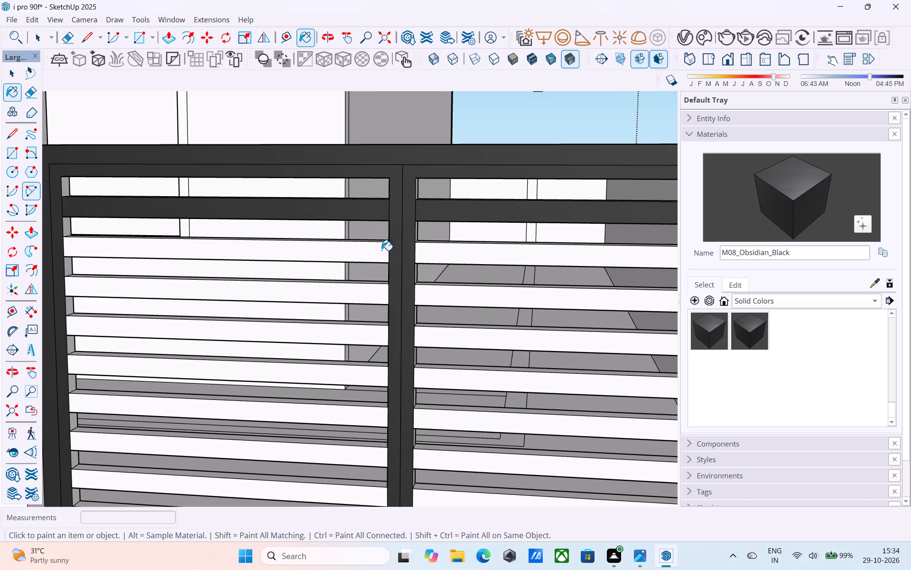
click(427, 254)
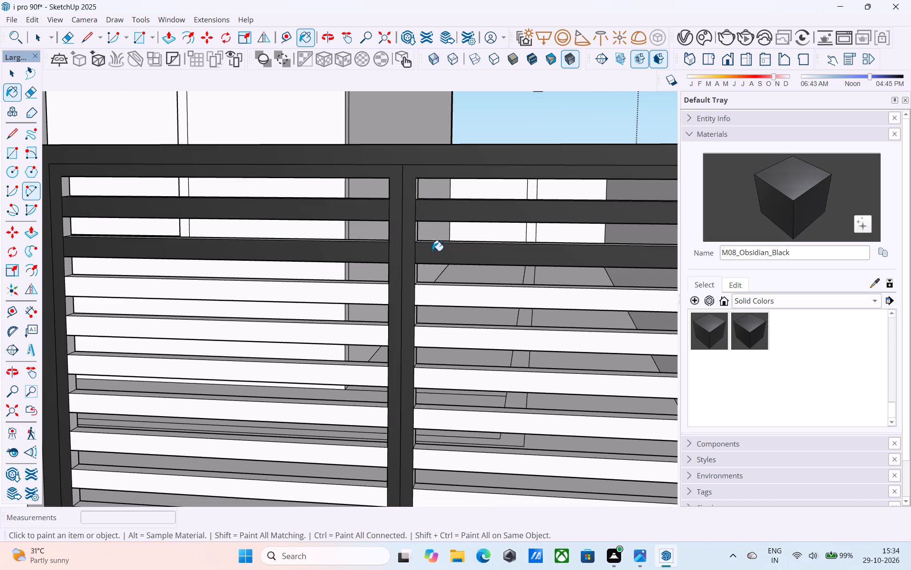
scroll(431, 256, down, 6)
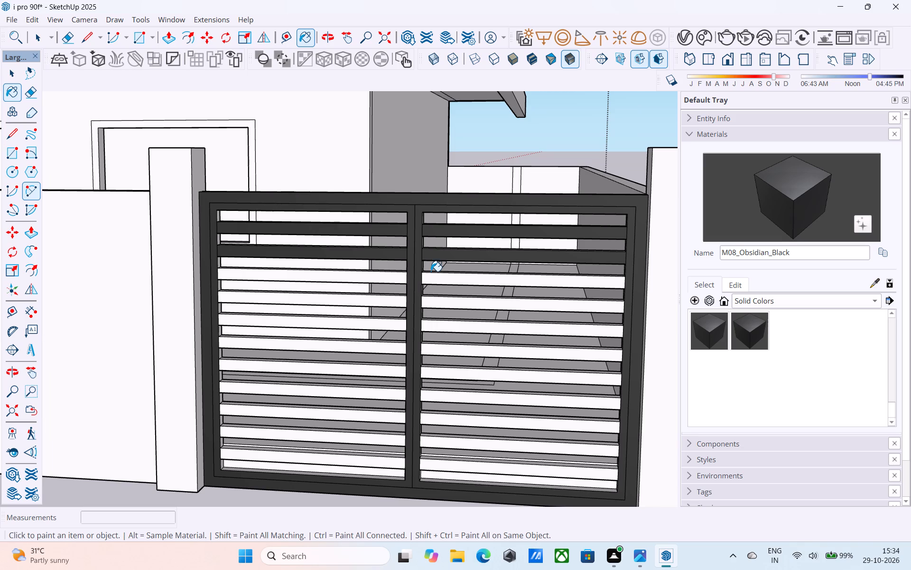
scroll(432, 266, up, 1)
scroll(429, 252, down, 6)
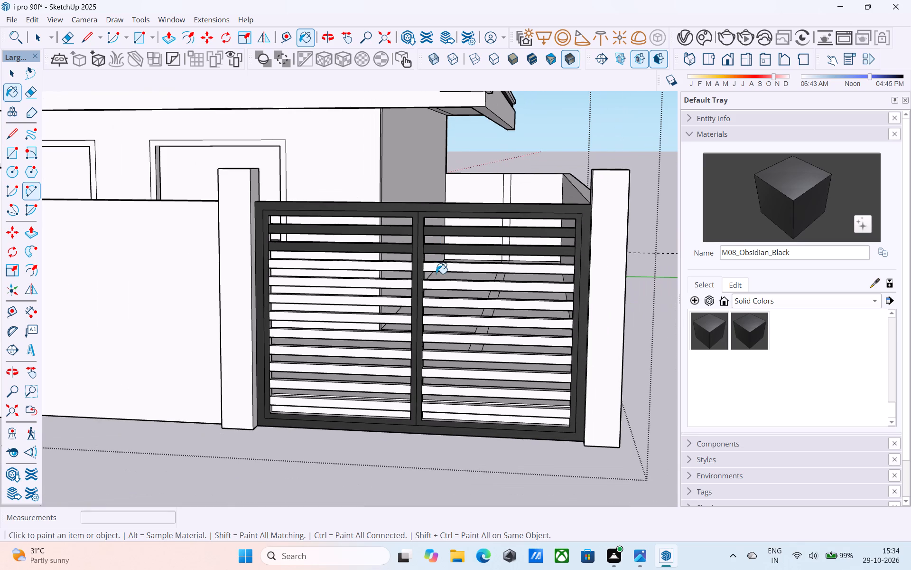
scroll(411, 264, up, 5)
click(407, 266)
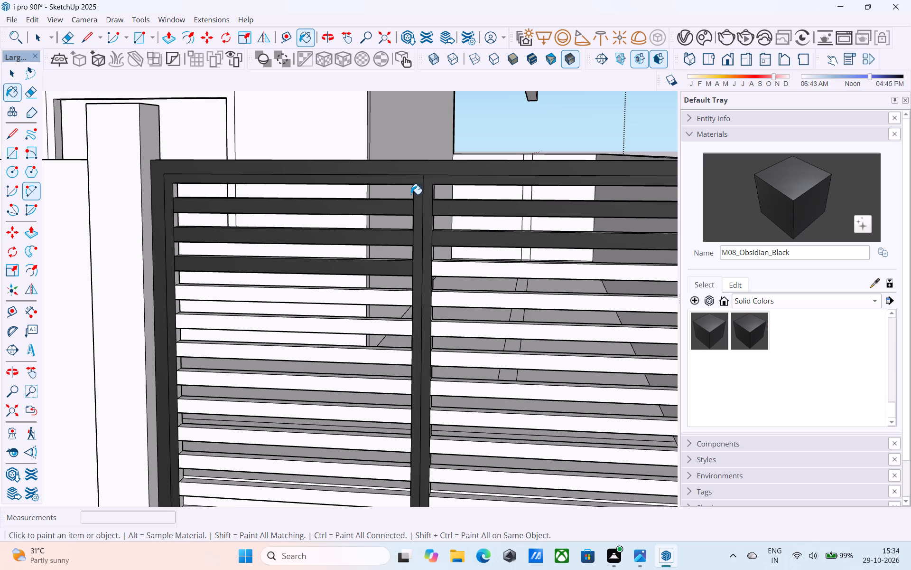
click(443, 272)
click(451, 297)
click(404, 300)
click(400, 326)
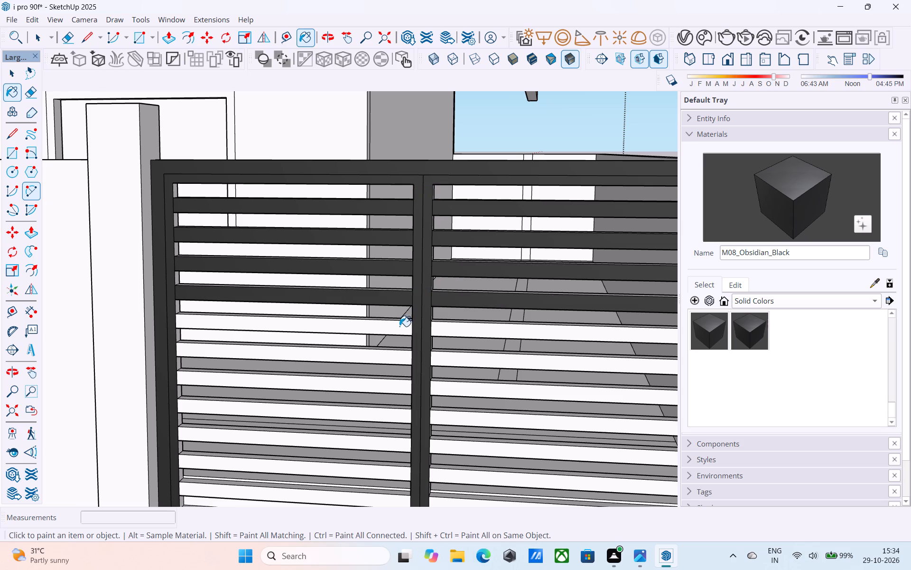
click(455, 327)
Paint the front faces of the remaining six slat rows, down to the lowest, in both halves M08_Obsidian_Black.
scroll(428, 240, down, 7)
scroll(422, 310, up, 6)
click(412, 292)
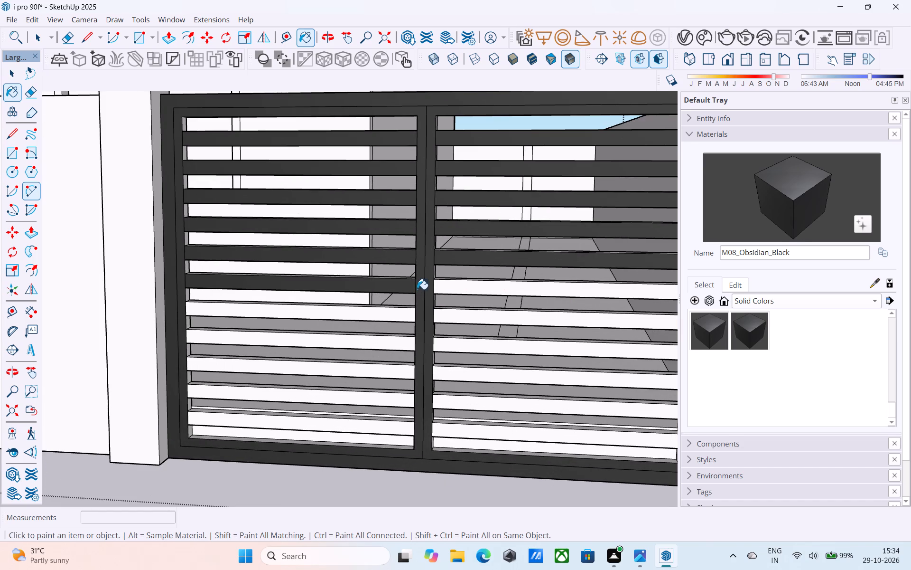
click(435, 287)
click(450, 312)
click(412, 312)
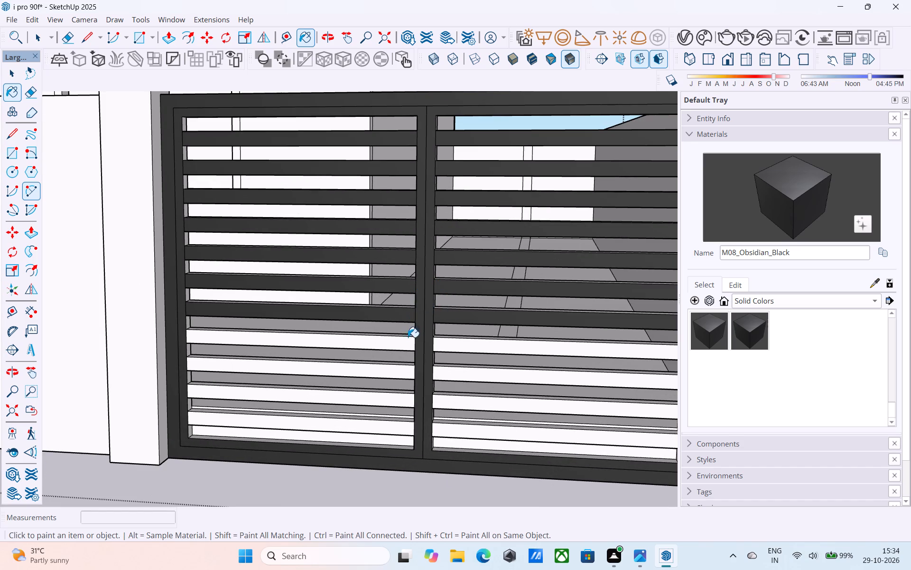
click(407, 339)
click(458, 346)
click(465, 373)
click(411, 372)
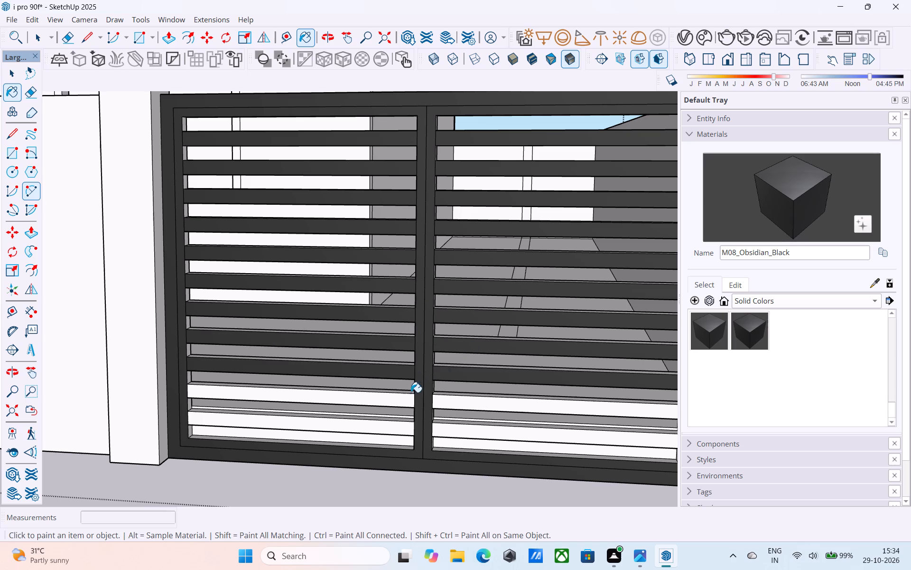
click(409, 396)
click(444, 398)
click(455, 431)
click(407, 433)
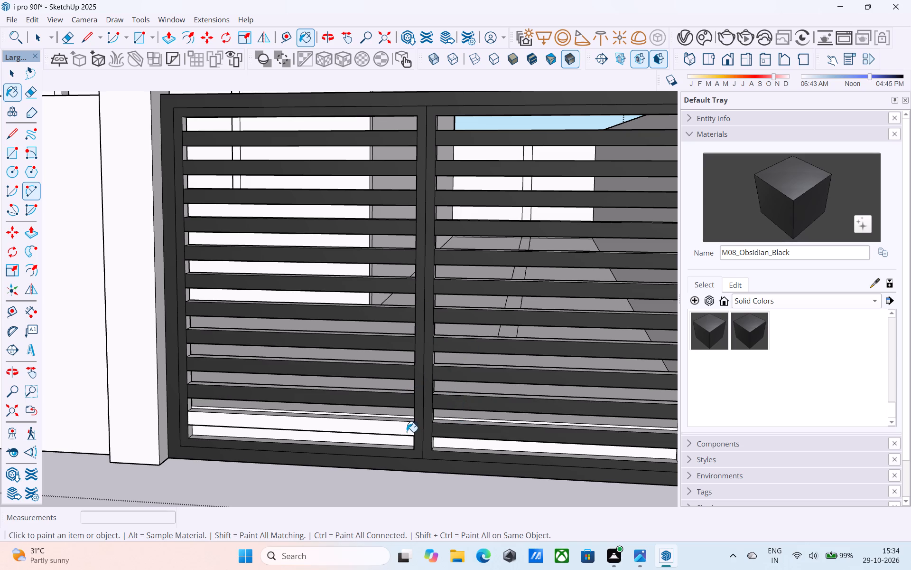
Paint the top faces of the two uppermost slat rows and the centre post's side faces above them M08_Obsidian_Black.
scroll(384, 440, down, 6)
middle_drag(366, 463, 141, 488)
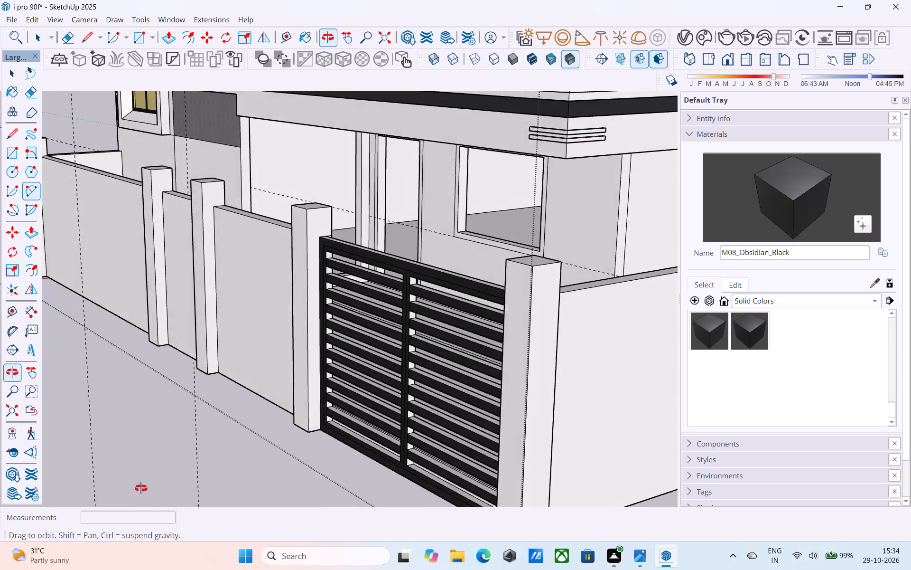
middle_drag(141, 488, 587, 472)
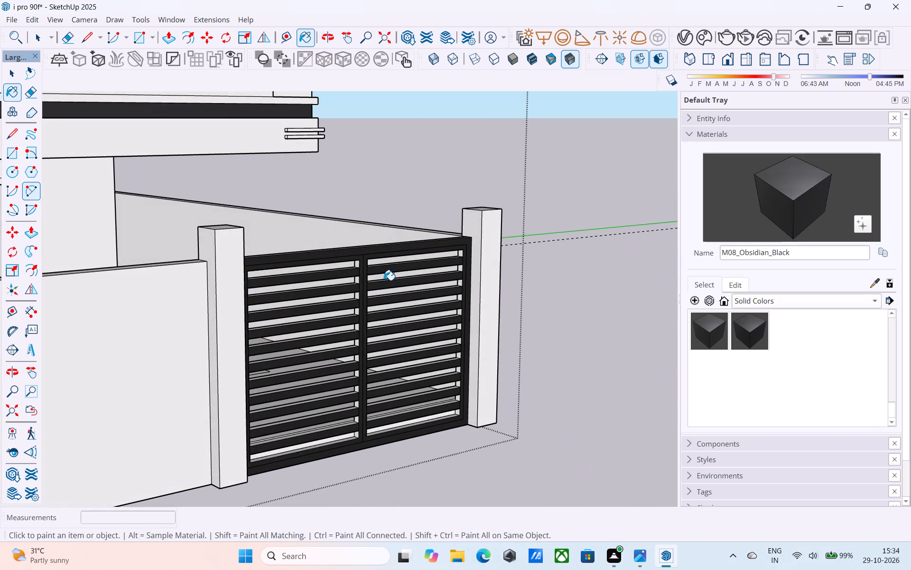
scroll(378, 271, up, 7)
scroll(339, 266, up, 6)
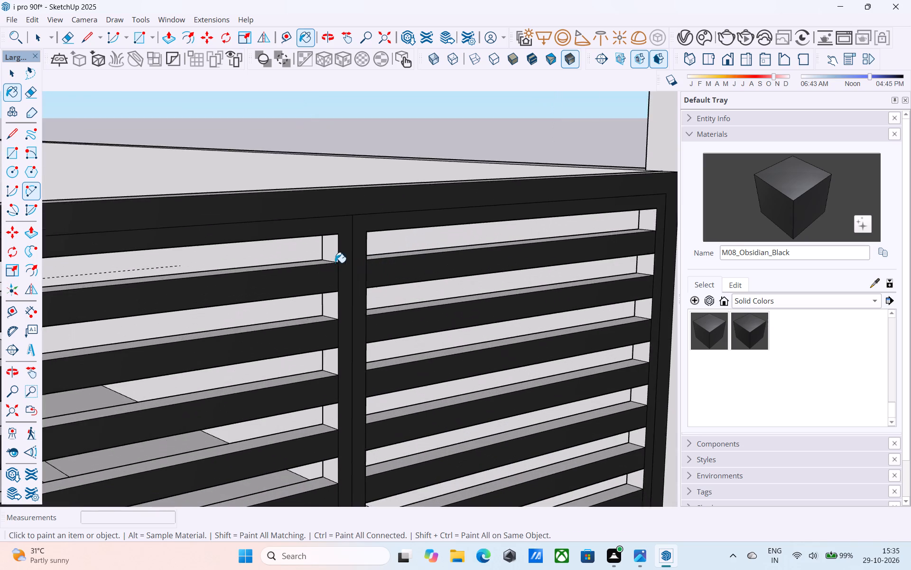
scroll(335, 263, up, 2)
click(304, 263)
click(324, 245)
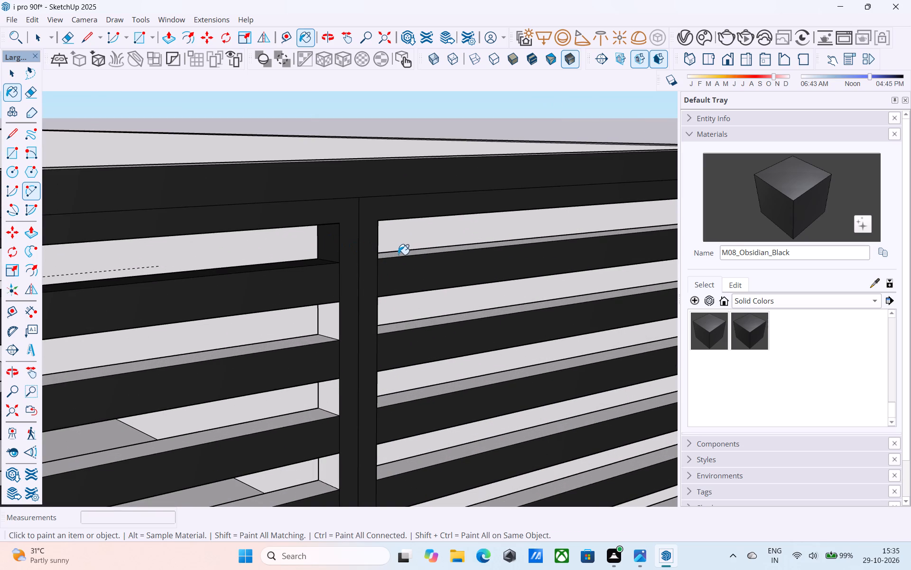
click(399, 255)
click(332, 317)
click(316, 336)
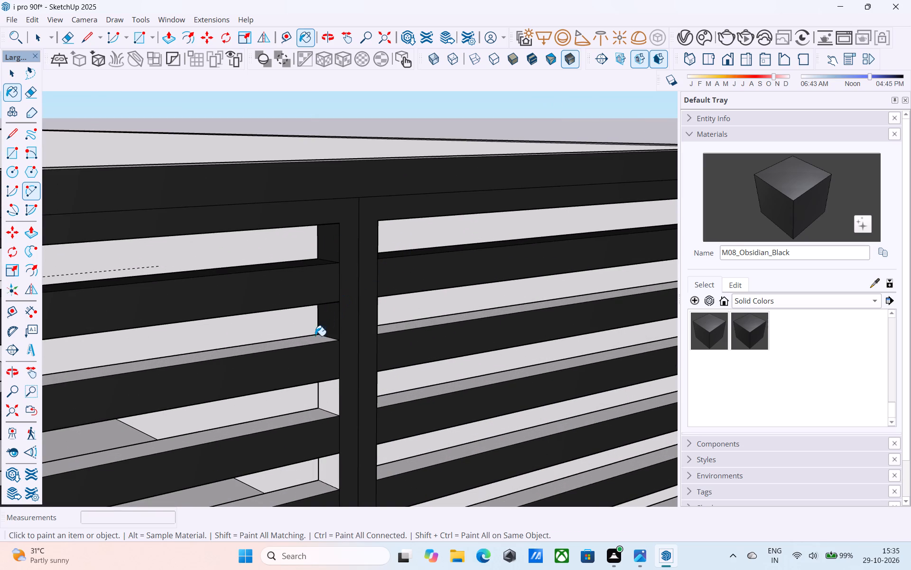
click(387, 329)
Continue M08_Obsidian_Black on the top faces of the third to fifth slat rows and the adjoining centre-post side faces.
scroll(405, 223, down, 6)
scroll(368, 329, up, 9)
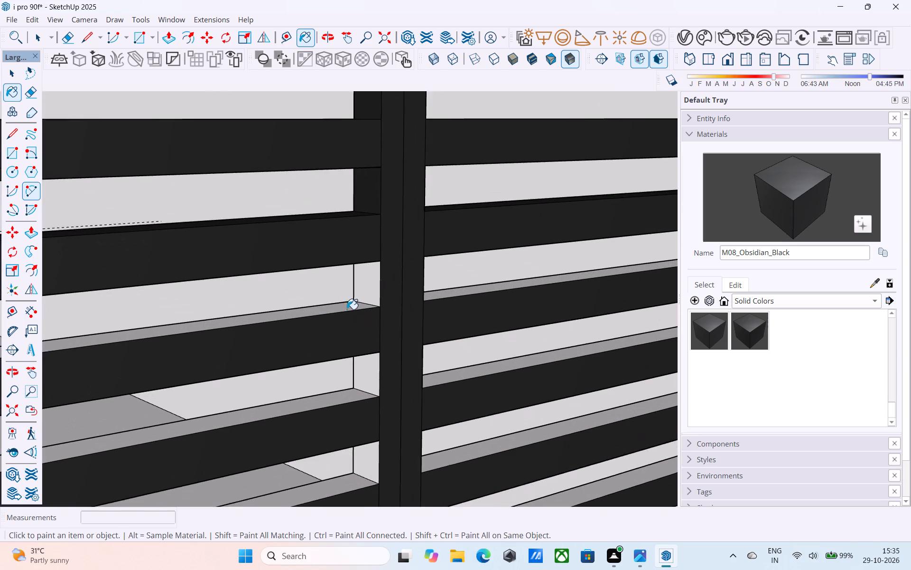
click(349, 304)
click(370, 287)
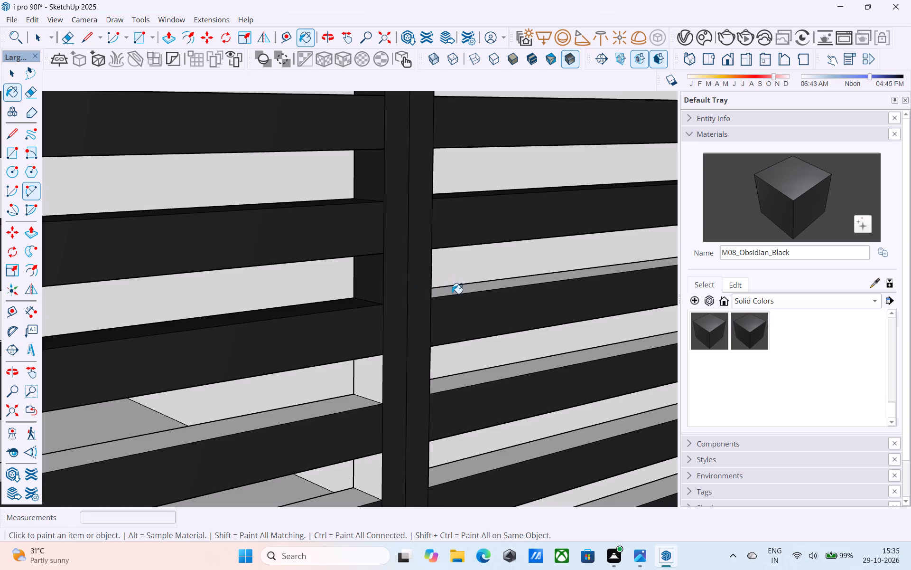
click(452, 294)
click(473, 381)
click(343, 405)
click(367, 389)
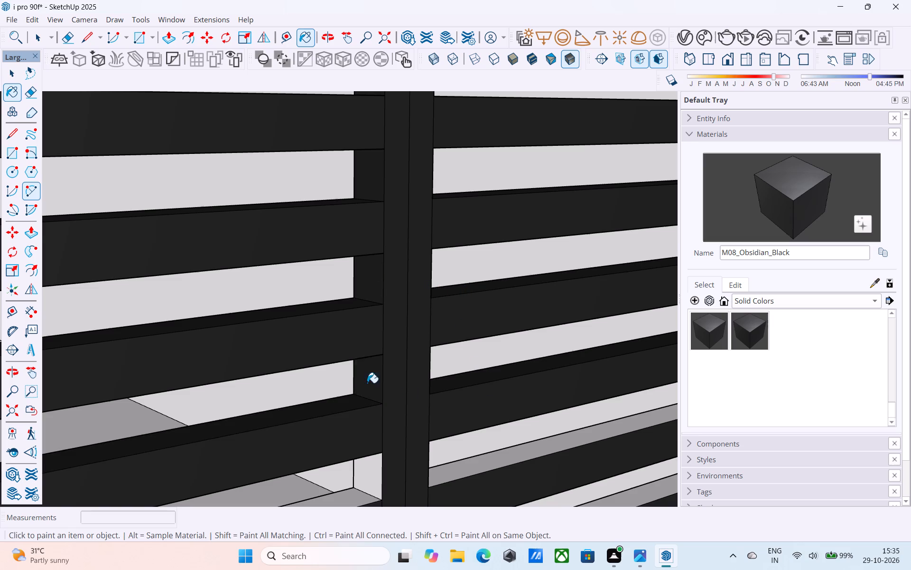
scroll(366, 254, down, 6)
scroll(378, 395, up, 6)
click(360, 390)
click(366, 379)
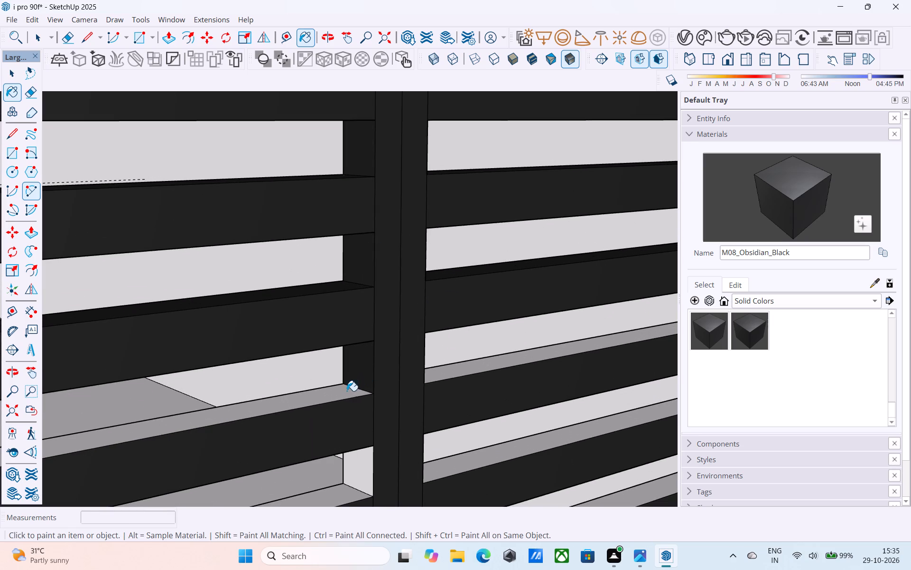
click(344, 392)
click(436, 369)
Paint the top faces of the sixth and seventh slat rows and the adjoining centre-post side faces M08_Obsidian_Black.
scroll(436, 201, down, 6)
scroll(380, 368, up, 6)
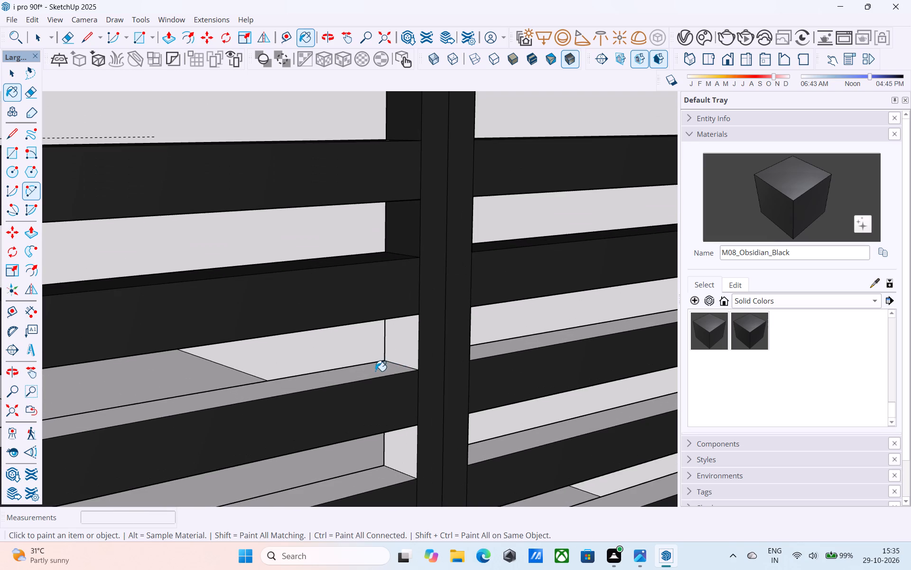
click(375, 371)
click(413, 355)
scroll(380, 254, down, 7)
scroll(461, 335, up, 6)
click(445, 326)
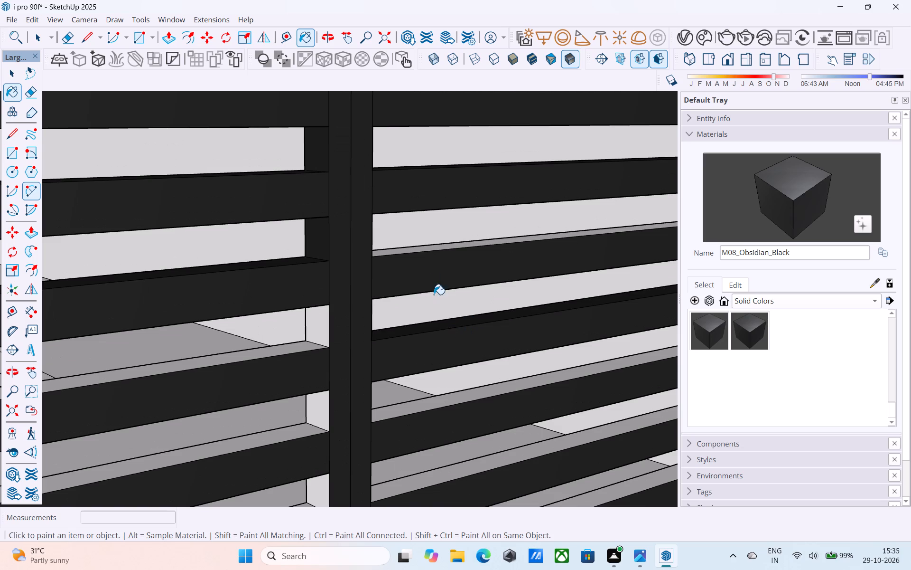
click(412, 249)
scroll(412, 249, down, 6)
scroll(315, 310, up, 6)
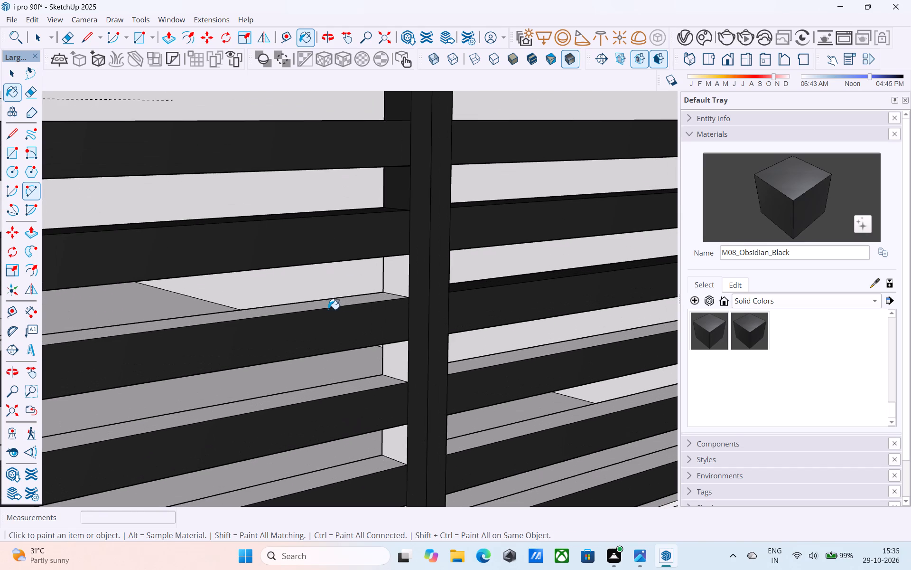
click(349, 303)
click(391, 278)
Paint the top faces of the eighth and ninth slat rows and the adjoining centre-post side faces M08_Obsidian_Black.
scroll(425, 172, down, 6)
scroll(400, 271, up, 6)
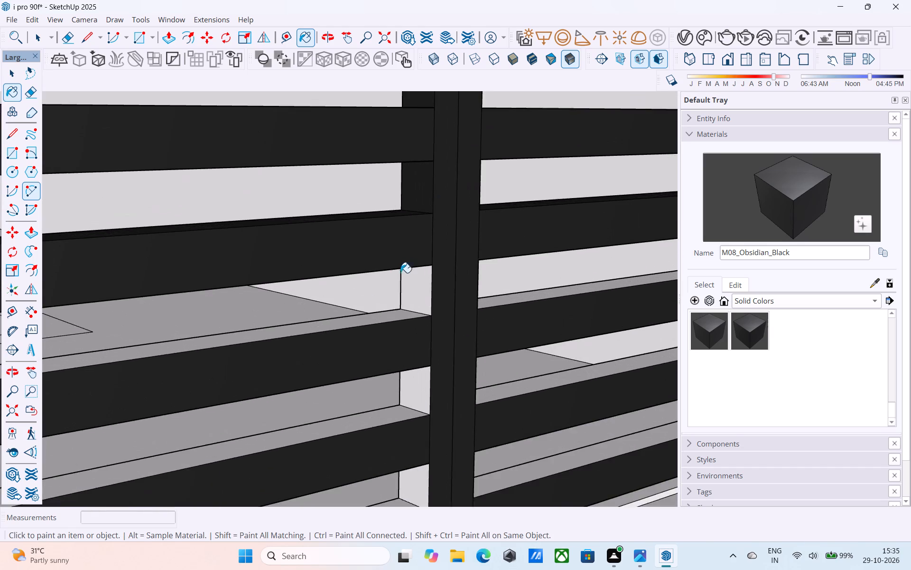
scroll(400, 273, up, 4)
click(410, 293)
drag(398, 302, 390, 325)
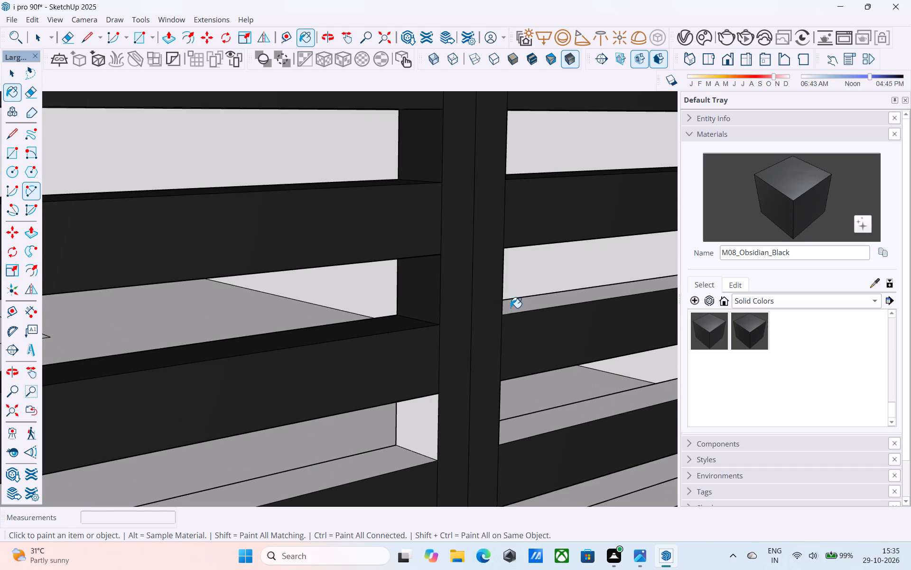
click(511, 308)
scroll(509, 210, down, 7)
scroll(452, 346, up, 7)
click(455, 340)
click(441, 362)
scroll(427, 334, down, 6)
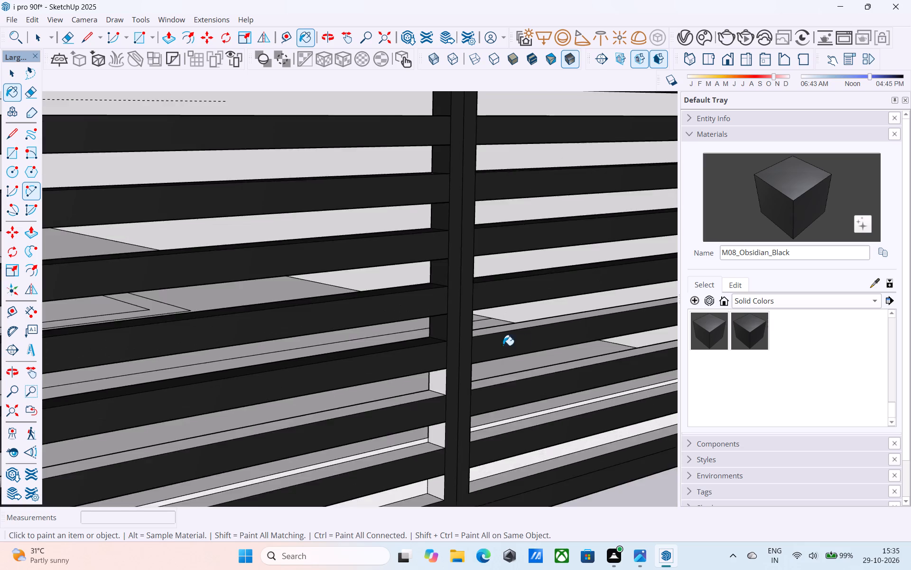
scroll(519, 346, up, 9)
click(490, 308)
scroll(486, 221, down, 7)
scroll(393, 350, up, 7)
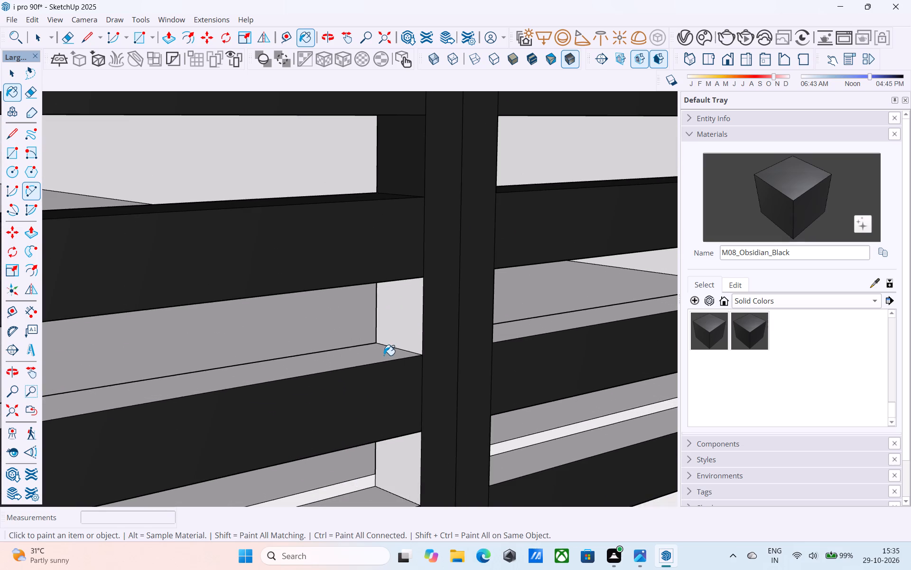
Paint the top faces of the two lowest slat rows and the adjoining centre-post side faces M08_Obsidian_Black.
click(384, 355)
click(415, 332)
scroll(412, 329, down, 5)
scroll(498, 319, up, 5)
click(494, 331)
scroll(508, 253, down, 6)
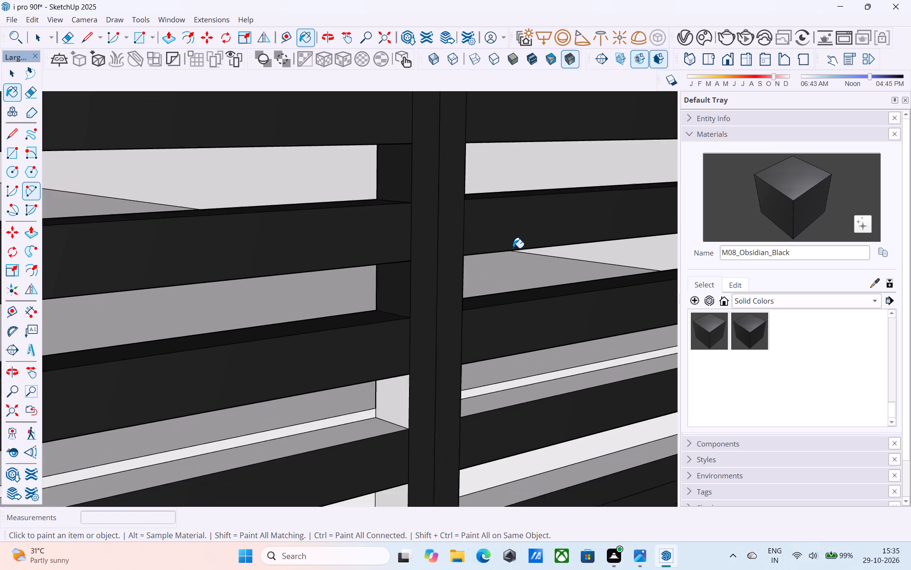
scroll(513, 248, down, 5)
scroll(424, 333, up, 5)
click(423, 384)
click(449, 365)
scroll(508, 356, down, 2)
scroll(544, 351, up, 2)
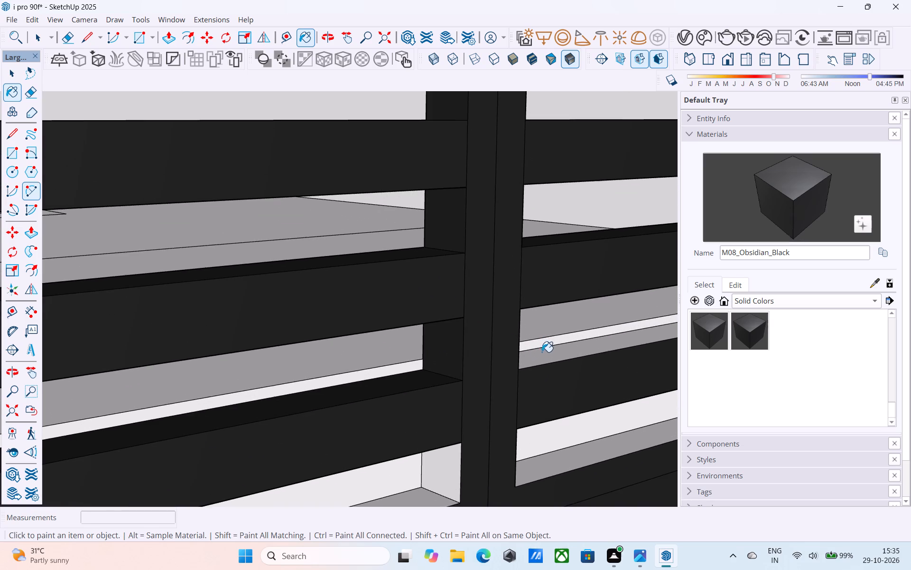
click(541, 352)
Paint the bottom rail's top faces on both sides of the centre post M08_Obsidian_Black.
middle_drag(513, 359, 473, 367)
scroll(473, 367, down, 7)
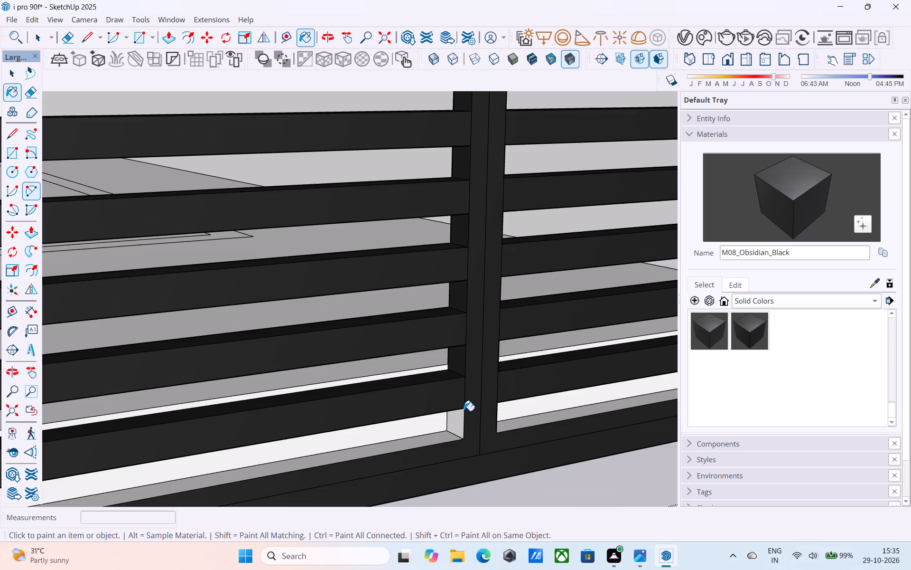
middle_drag(463, 415, 558, 465)
click(447, 435)
click(513, 389)
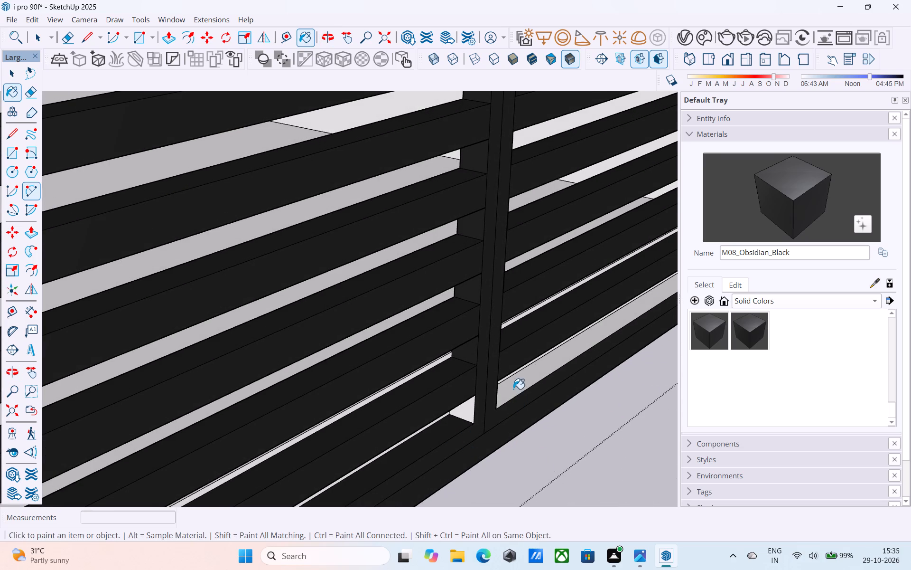
Paint the inner side faces of the opposite outer frame post M08_Obsidian_Black along its lower slat openings.
scroll(513, 389, down, 3)
middle_drag(512, 389, 15, 345)
scroll(288, 312, up, 9)
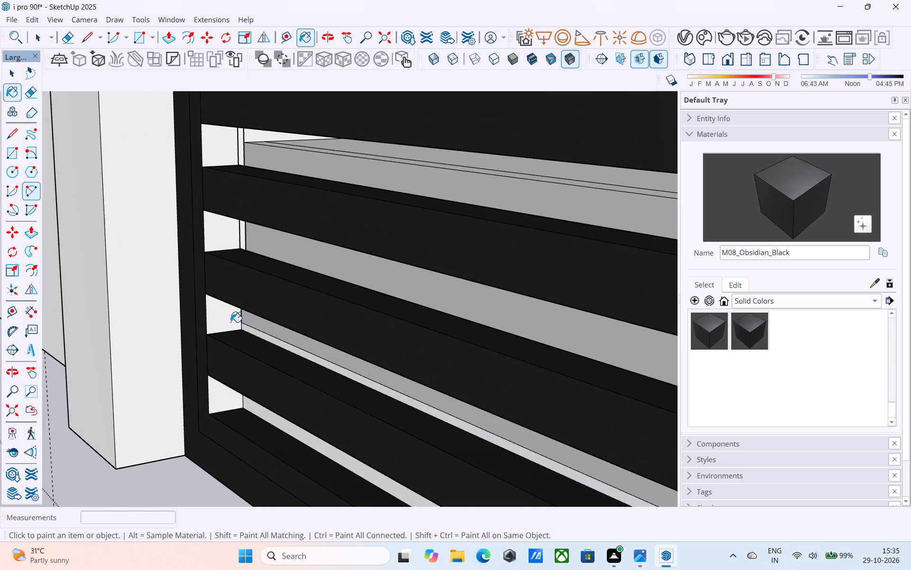
click(224, 321)
click(215, 231)
drag(229, 154, 224, 150)
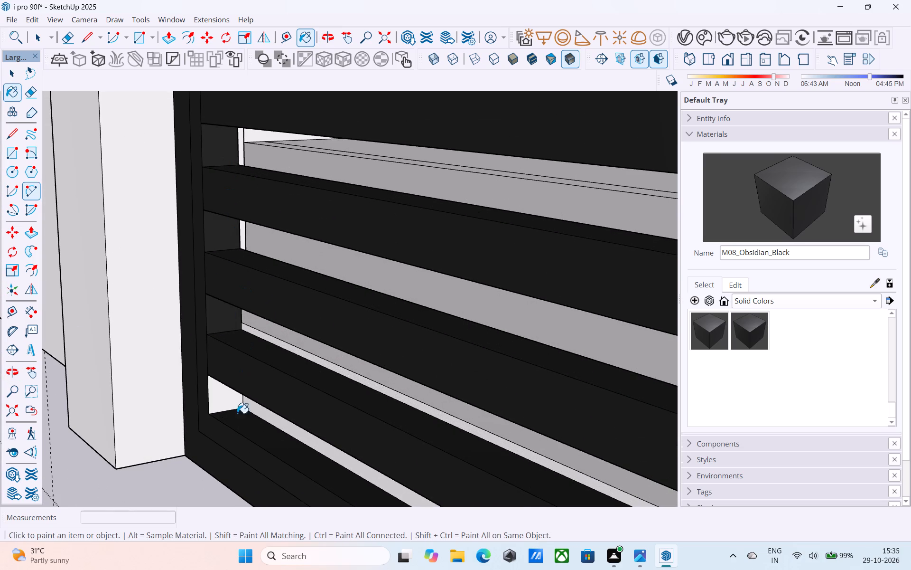
click(229, 408)
scroll(218, 422, down, 6)
click(222, 231)
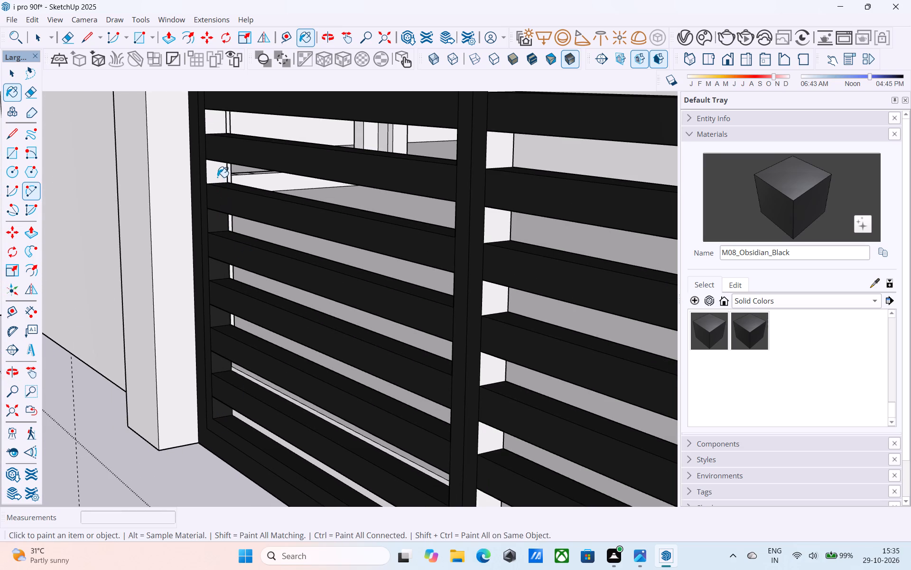
click(217, 177)
Continue M08_Obsidian_Black on that outer frame post's remaining inner side faces, up to the opening beneath the top rail.
scroll(230, 360, down, 6)
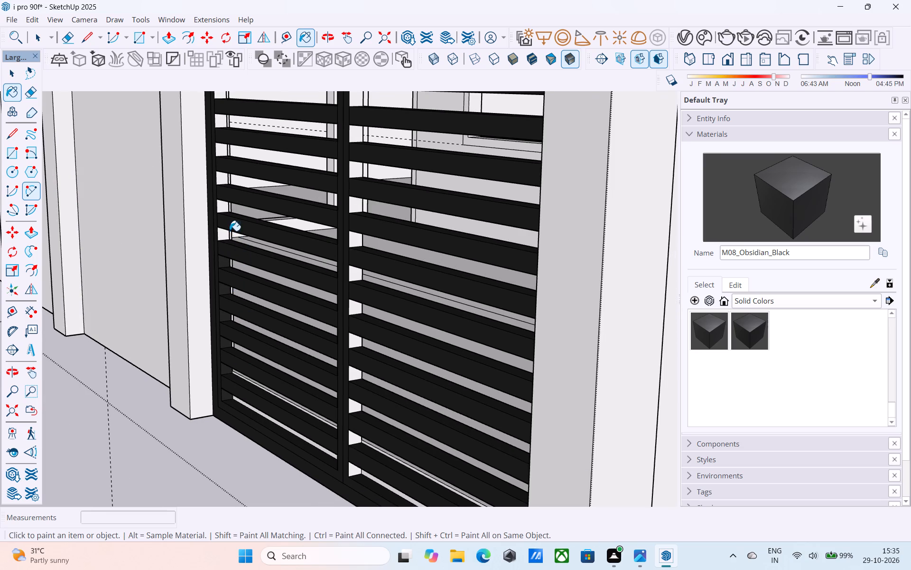
scroll(230, 230, up, 7)
click(223, 237)
click(214, 175)
scroll(220, 383, down, 7)
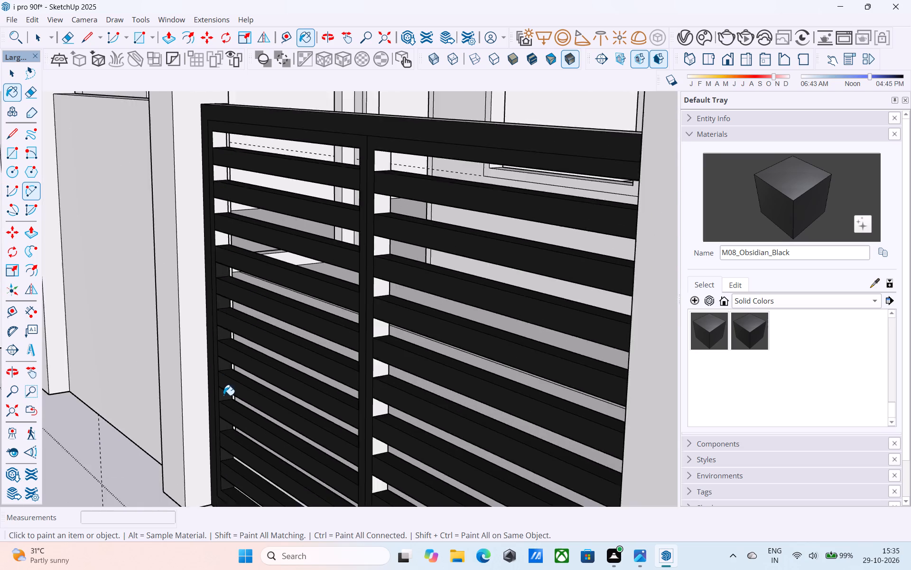
scroll(223, 395, down, 6)
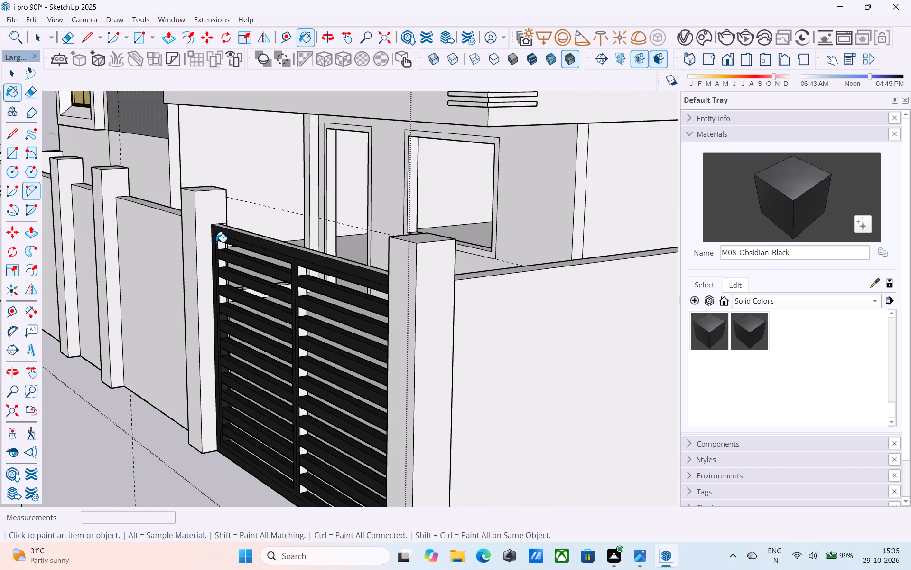
scroll(216, 242, up, 11)
click(226, 249)
click(224, 302)
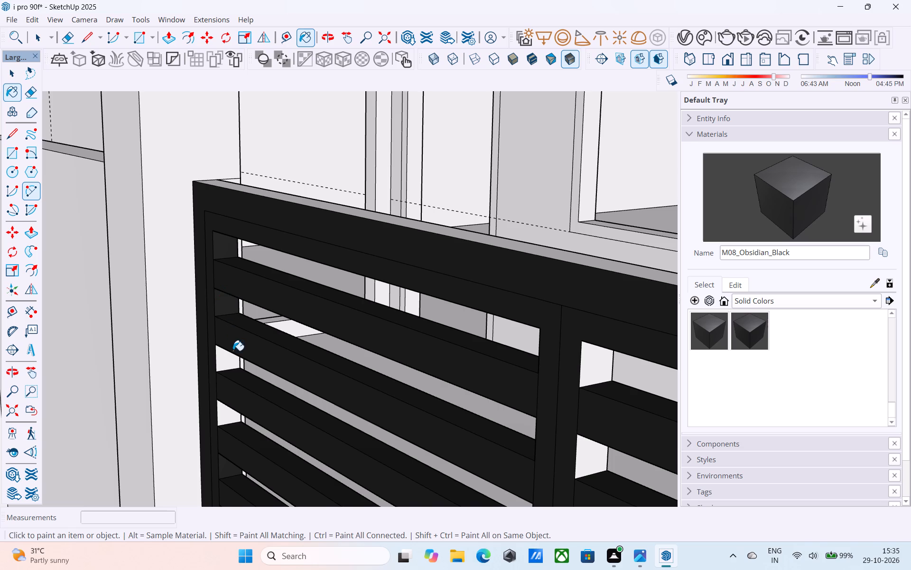
click(227, 358)
scroll(243, 263, down, 7)
scroll(242, 373, up, 6)
click(227, 305)
scroll(204, 310, down, 2)
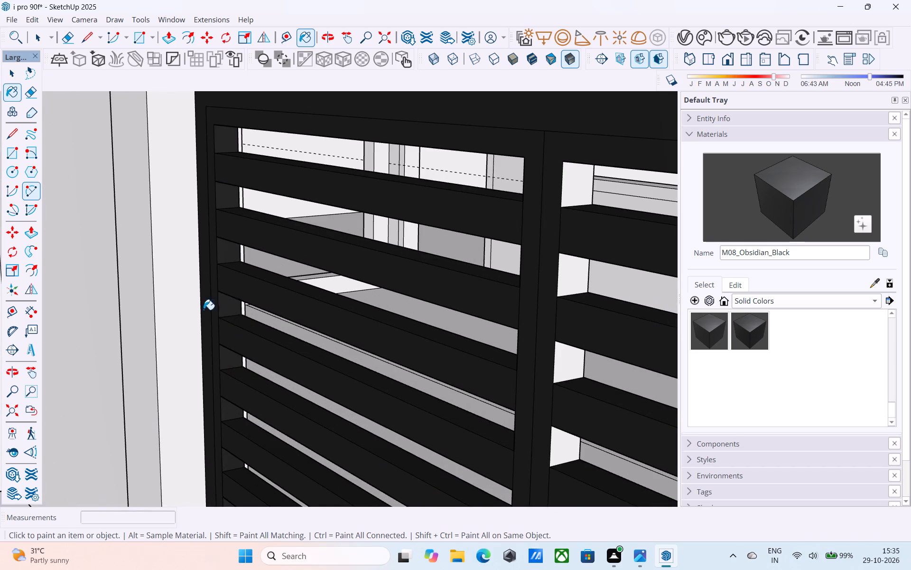
Paint the centre post's other side faces M08_Obsidian_Black in the upper slat openings.
scroll(204, 310, down, 11)
middle_drag(166, 333, 159, 314)
scroll(159, 314, up, 9)
click(268, 271)
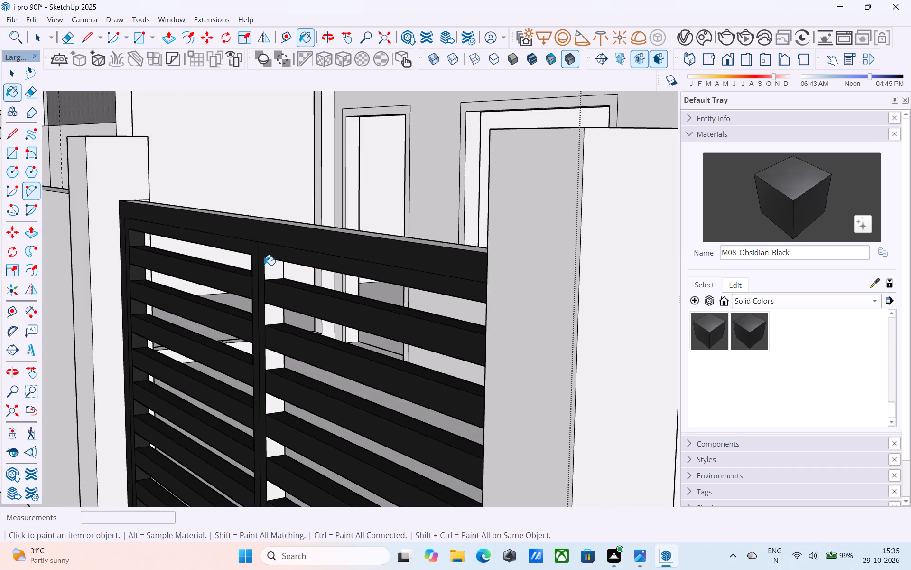
scroll(251, 218, down, 6)
scroll(270, 280, up, 6)
click(264, 267)
scroll(238, 211, down, 6)
scroll(260, 300, up, 5)
scroll(252, 262, up, 1)
scroll(252, 262, down, 5)
scroll(252, 262, up, 1)
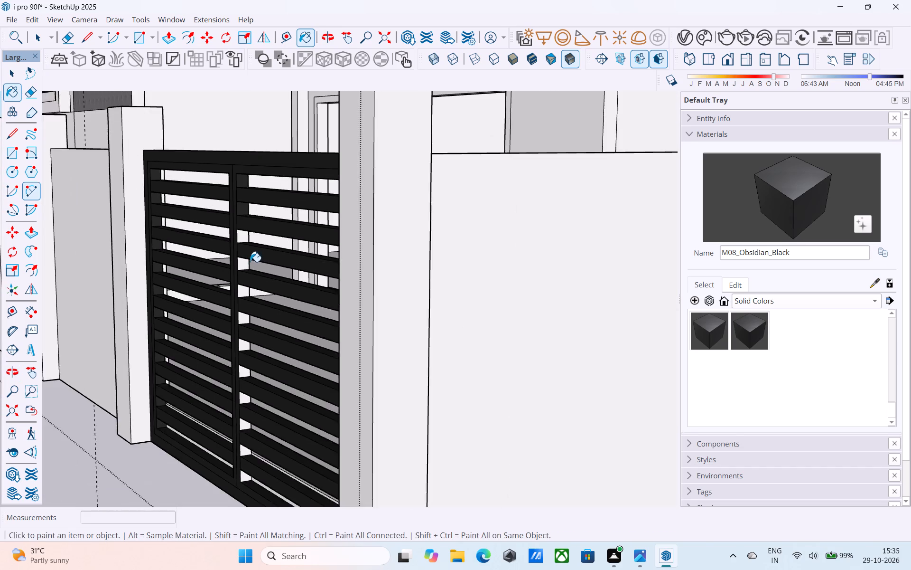
click(243, 236)
click(240, 266)
click(244, 296)
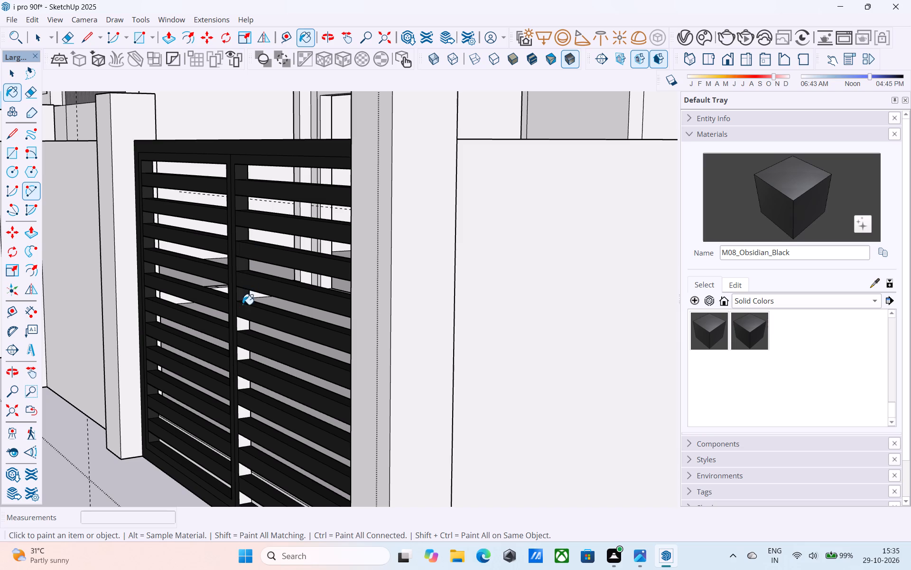
click(245, 325)
click(242, 360)
Continue M08_Obsidian_Black on the same side of the centre post through the lower openings to the bottom rail.
scroll(215, 255, down, 5)
scroll(232, 326, up, 2)
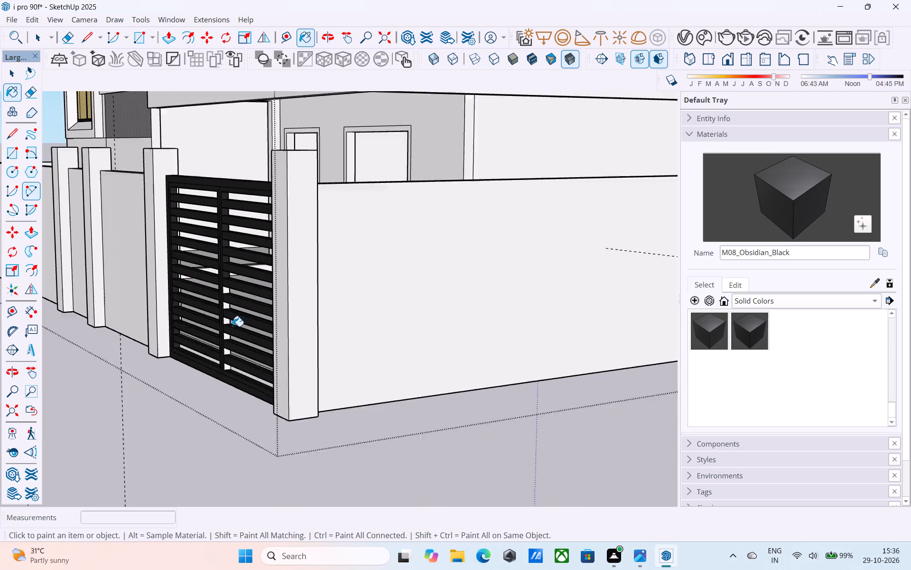
scroll(232, 326, up, 6)
click(225, 274)
scroll(227, 304, up, 5)
click(222, 301)
click(214, 344)
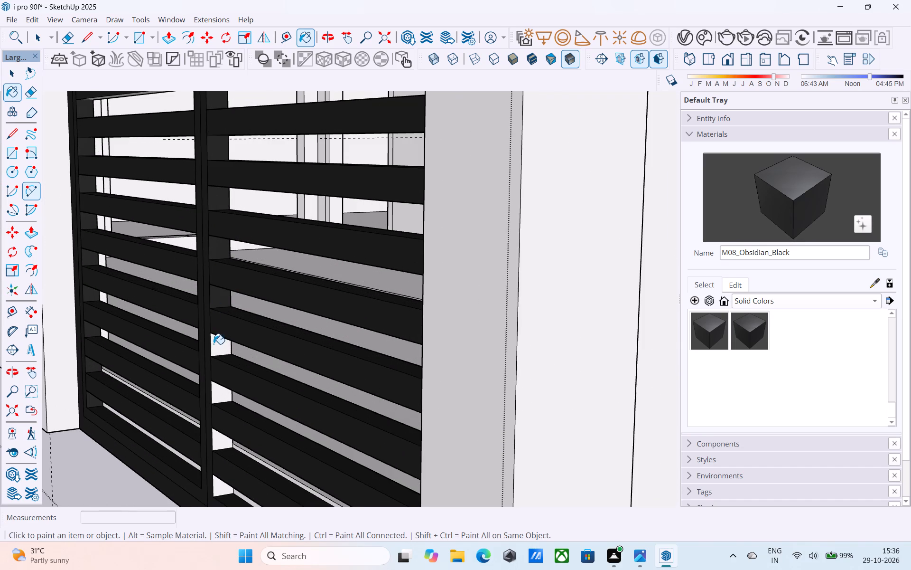
scroll(209, 254, down, 6)
scroll(229, 347, up, 5)
click(210, 324)
click(208, 370)
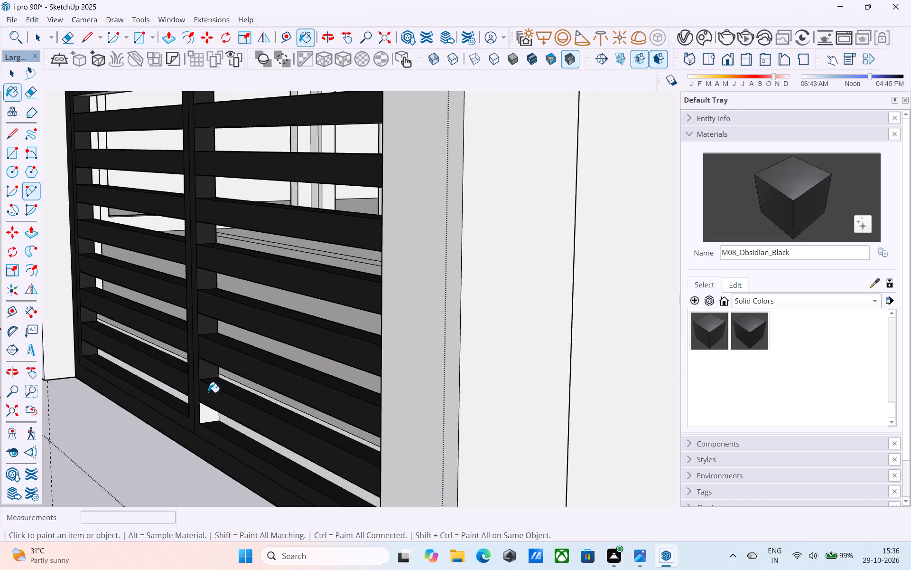
click(207, 419)
Paint the remaining outer frame post's inner side faces M08_Obsidian_Black in the upper slat openings.
scroll(170, 391, down, 6)
middle_drag(164, 391, 736, 430)
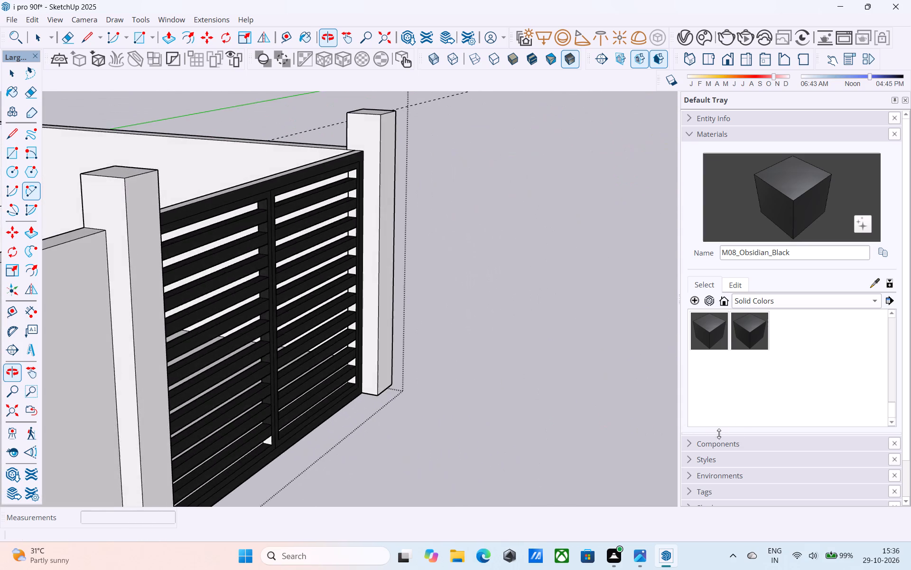
scroll(357, 183, up, 8)
click(344, 174)
click(352, 217)
scroll(356, 155, down, 5)
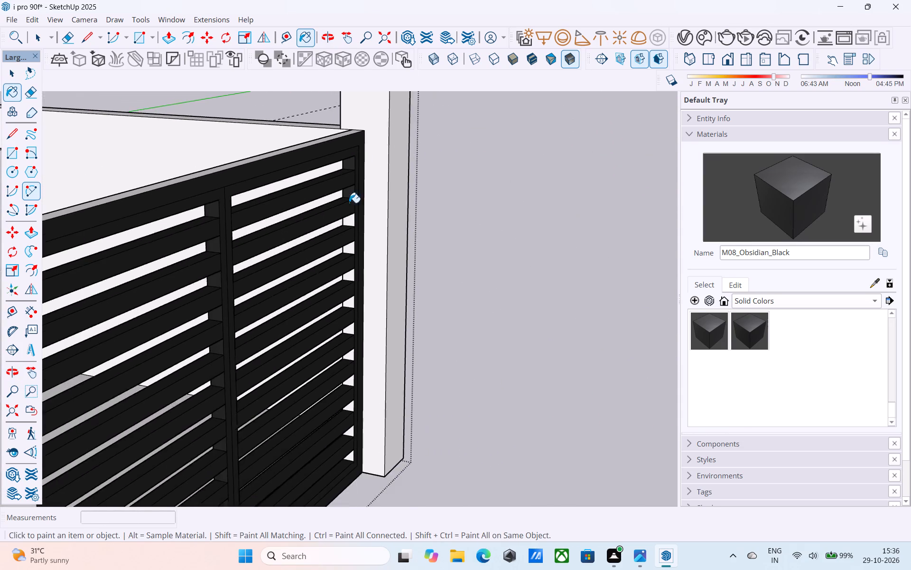
scroll(342, 222, up, 5)
click(354, 222)
scroll(350, 149, down, 5)
scroll(367, 231, up, 5)
click(344, 222)
scroll(329, 151, down, 6)
scroll(334, 228, up, 4)
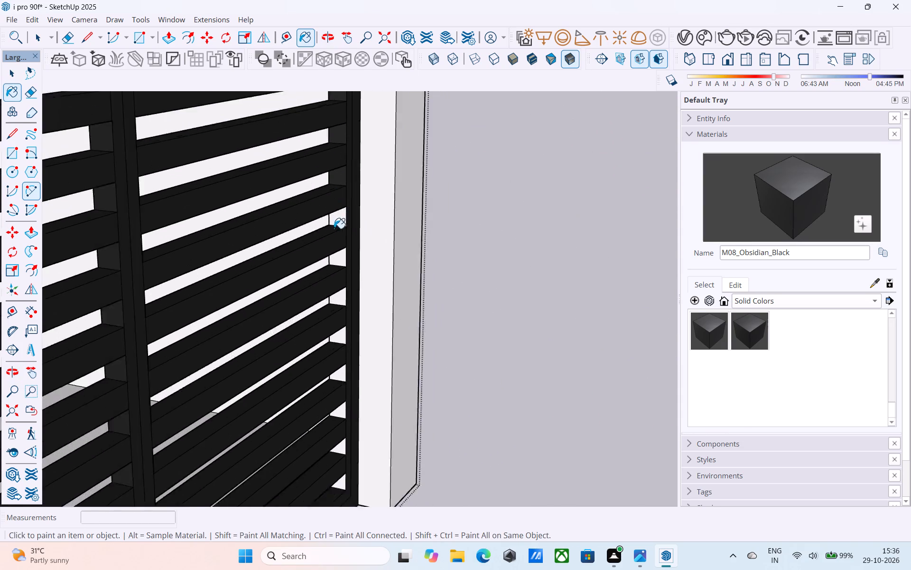
Continue M08_Obsidian_Black on that outer frame post's inner side faces through the lower openings to the bottom.
scroll(334, 228, up, 2)
click(338, 221)
click(341, 277)
scroll(343, 154, down, 6)
scroll(337, 272, up, 6)
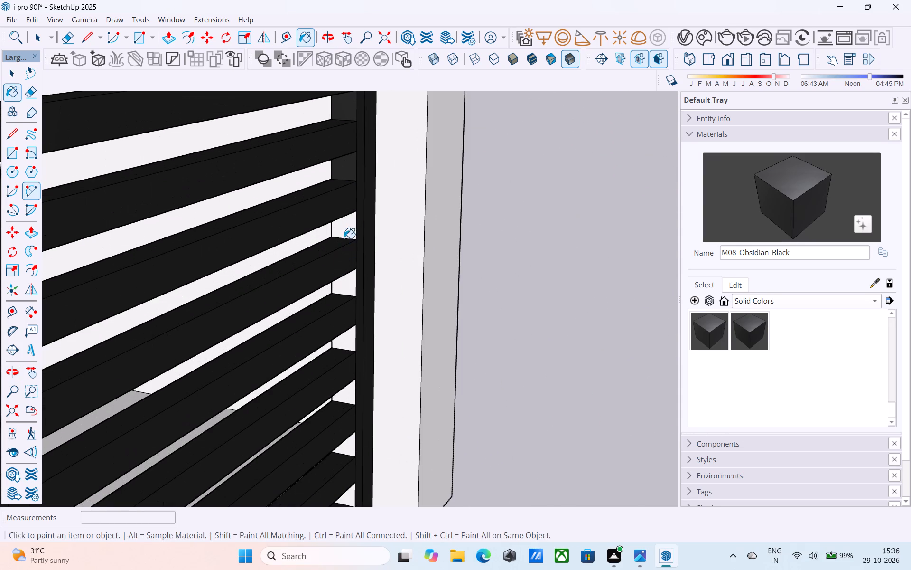
click(352, 226)
click(348, 285)
click(350, 345)
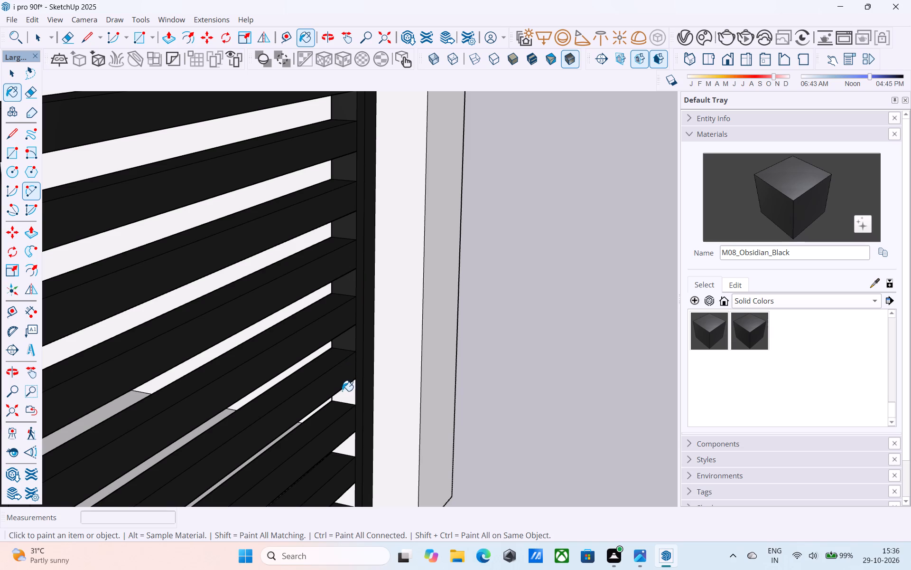
click(344, 393)
click(350, 443)
click(350, 495)
Paint the slatted panel's house-facing surface M08_Obsidian_Black.
scroll(325, 267, down, 7)
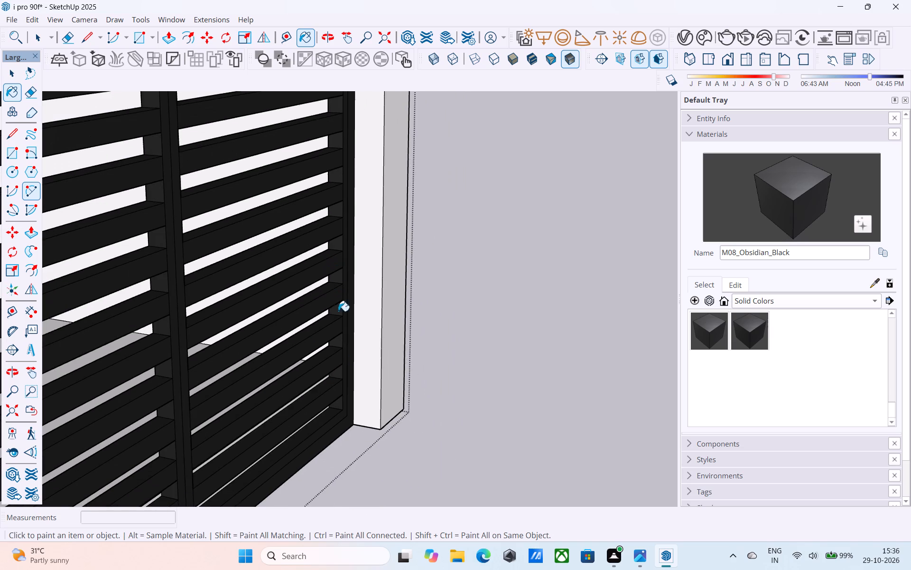
scroll(365, 364, down, 5)
middle_drag(250, 360, 585, 386)
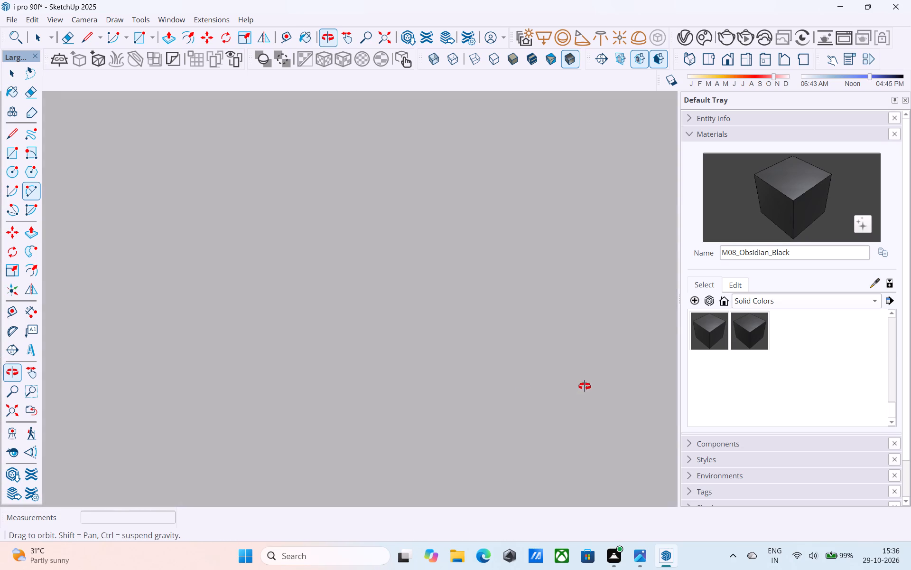
middle_drag(585, 386, 354, 402)
scroll(355, 375, up, 6)
middle_drag(343, 341, 448, 254)
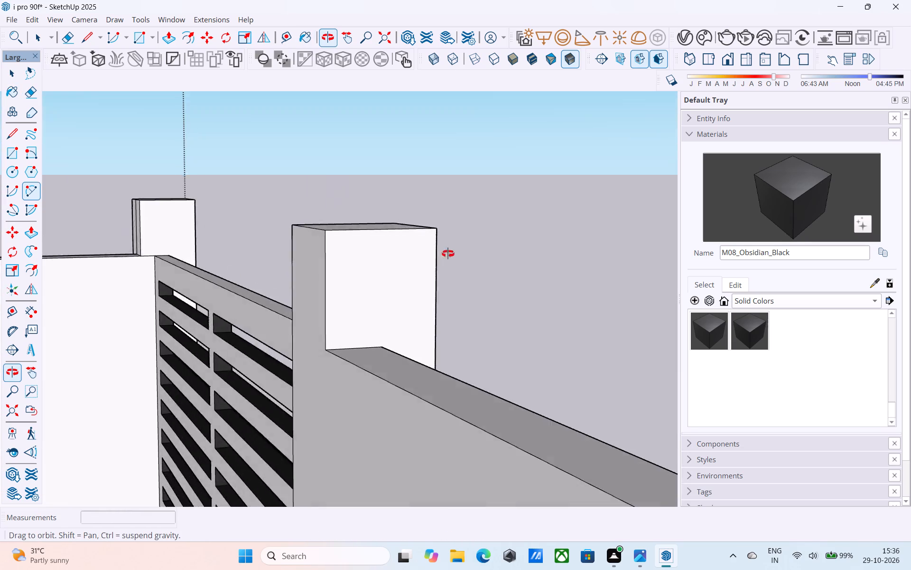
middle_drag(448, 254, 469, 244)
click(248, 338)
Paint the top face of the slatted panel's upper rail M08_Obsidian_Black.
middle_drag(235, 335, 84, 380)
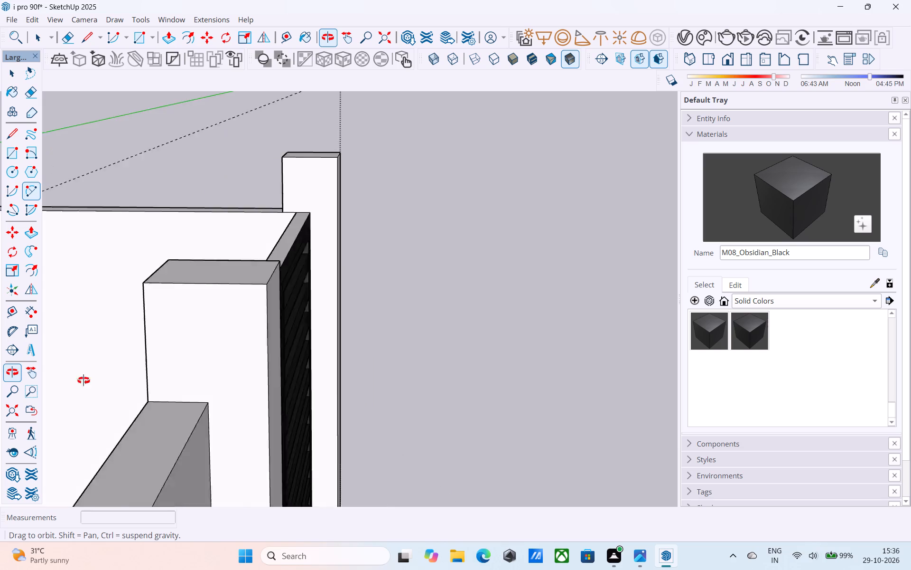
middle_drag(84, 380, 273, 409)
middle_drag(262, 375, 104, 397)
scroll(527, 294, down, 3)
middle_click(474, 287)
scroll(365, 273, down, 2)
middle_drag(437, 266, 334, 235)
scroll(368, 253, down, 5)
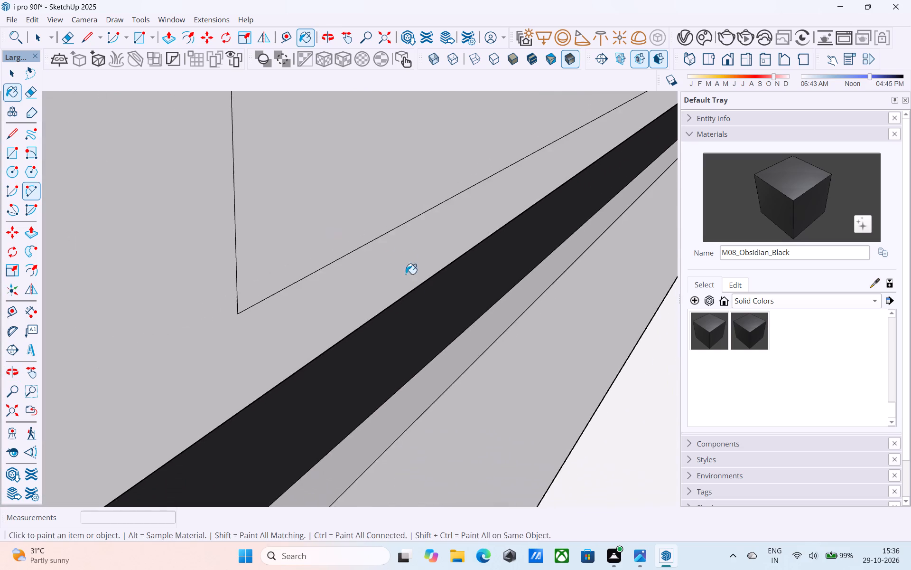
middle_drag(428, 293, 285, 179)
shift+middle_drag(433, 307, 255, 140)
scroll(469, 275, down, 9)
middle_drag(560, 325, 465, 291)
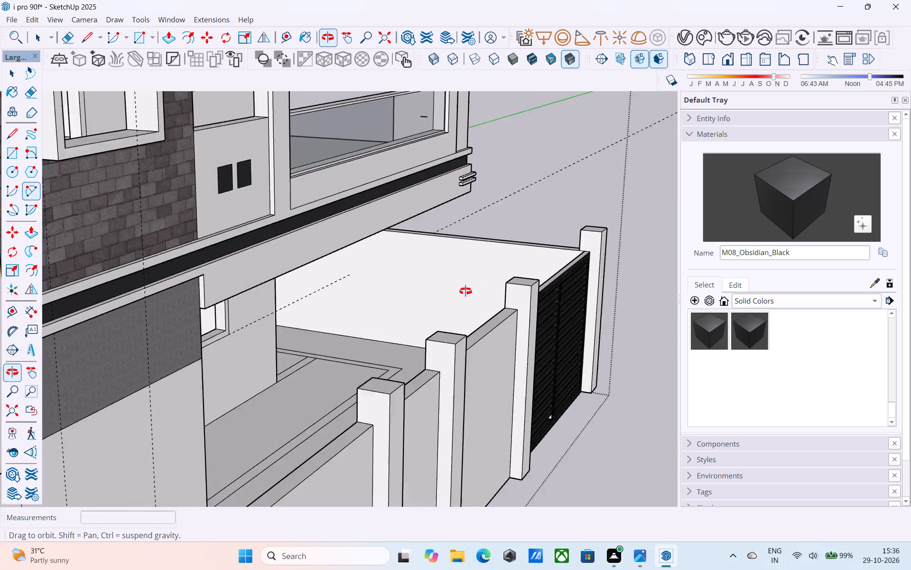
middle_drag(465, 291, 340, 366)
scroll(458, 408, up, 13)
click(412, 339)
scroll(413, 339, down, 5)
Check the painted panel from both sides and save the model.
shift+middle_drag(501, 342, 114, 301)
shift+middle_drag(484, 424, 425, 203)
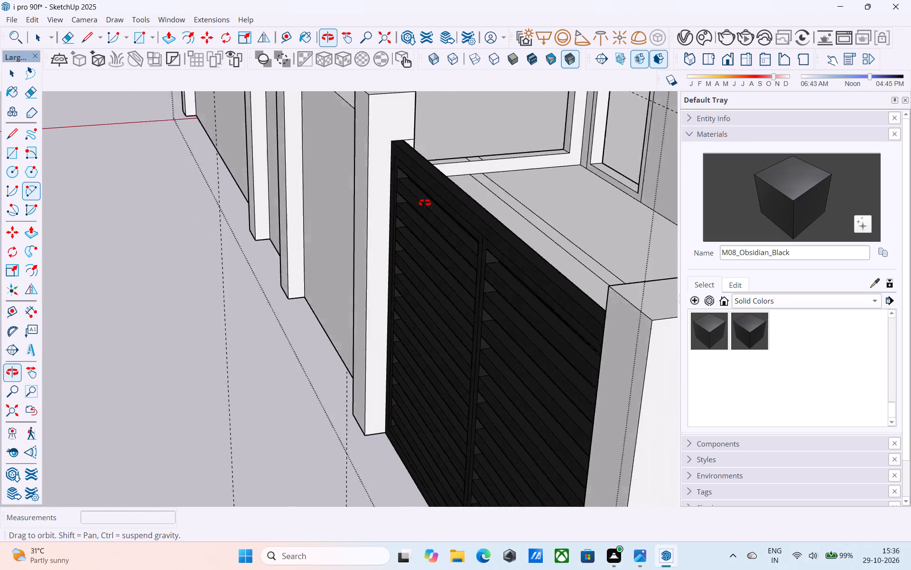
shift+middle_drag(425, 203, 257, 208)
shift+middle_drag(532, 285, 361, 280)
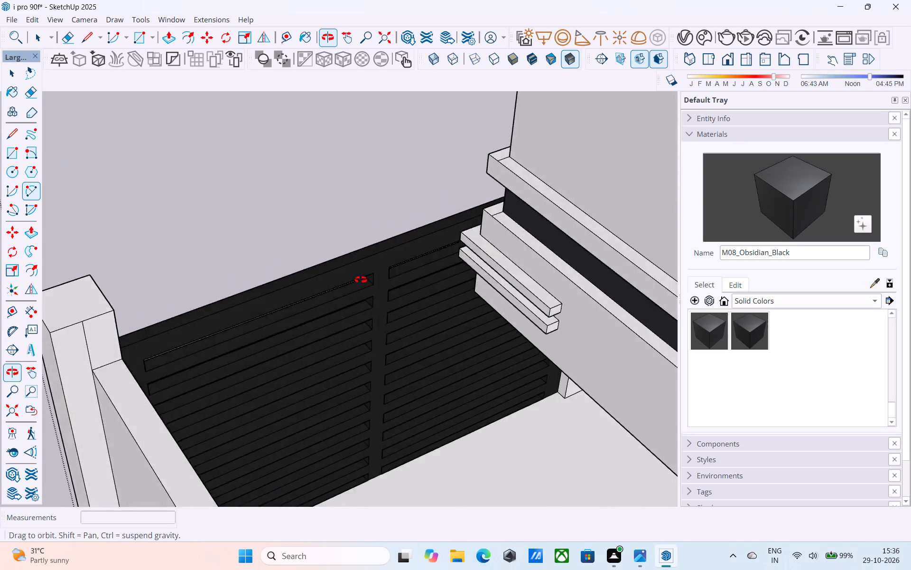
shift+middle_drag(361, 280, 559, 313)
key(ctrl+s)
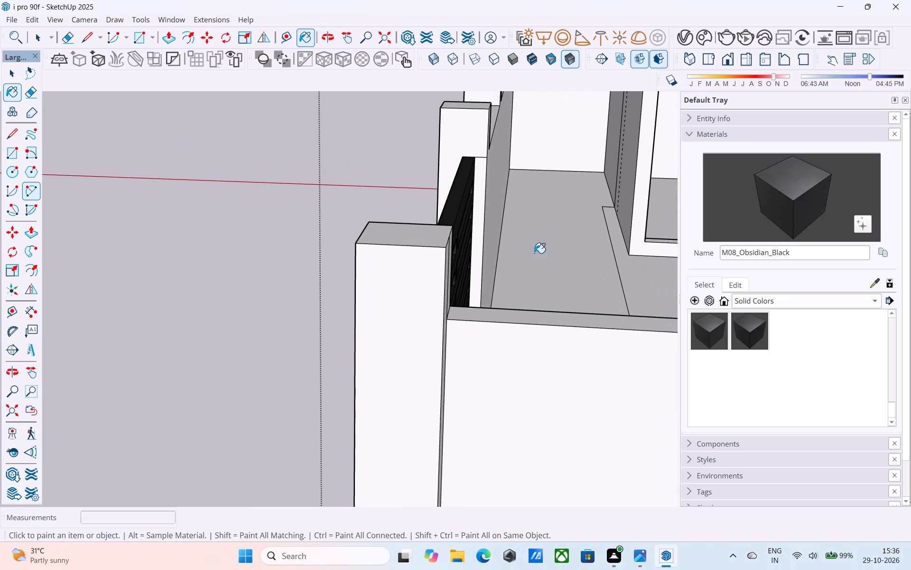
Erase the leftover edges beside the slatted panel's top rail where it meets the pillars at both ends.
key(e)
scroll(489, 175, up, 6)
click(479, 152)
drag(479, 152, 475, 149)
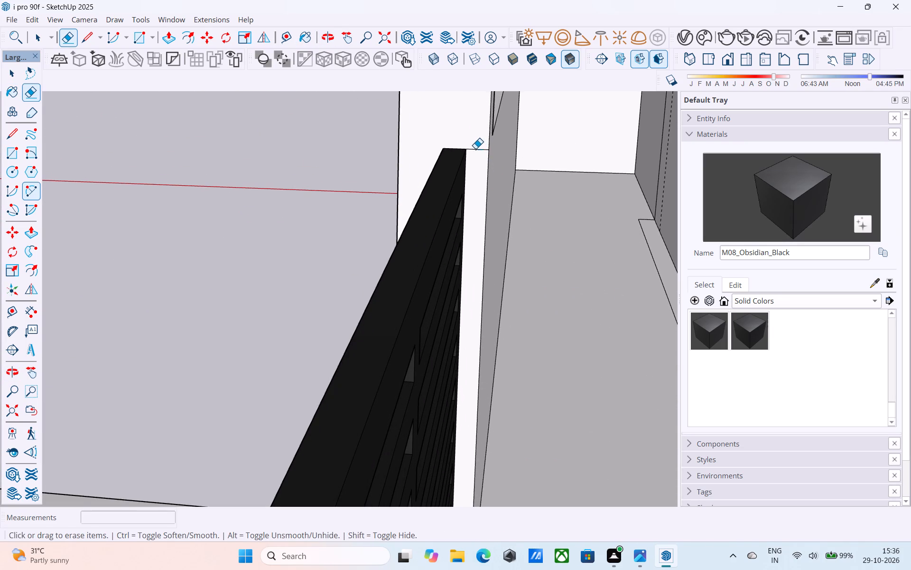
drag(475, 149, 472, 146)
drag(474, 149, 477, 156)
middle_drag(473, 164, 761, 232)
scroll(761, 232, down, 9)
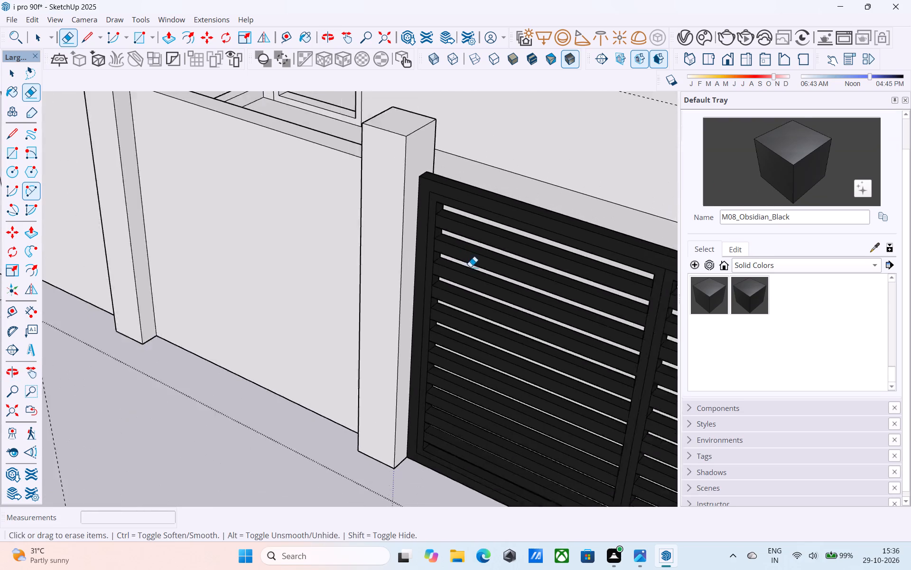
scroll(470, 267, down, 1)
middle_drag(527, 287, 772, 311)
scroll(378, 147, up, 13)
click(353, 153)
scroll(363, 163, down, 9)
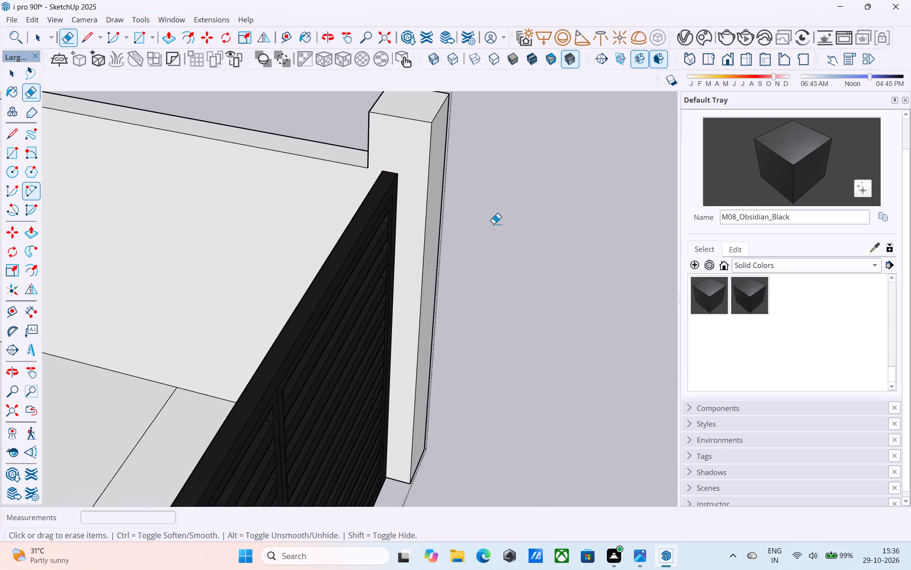
Save the model again with the front of the finished slatted panel in view.
shift+middle_drag(523, 234, 263, 192)
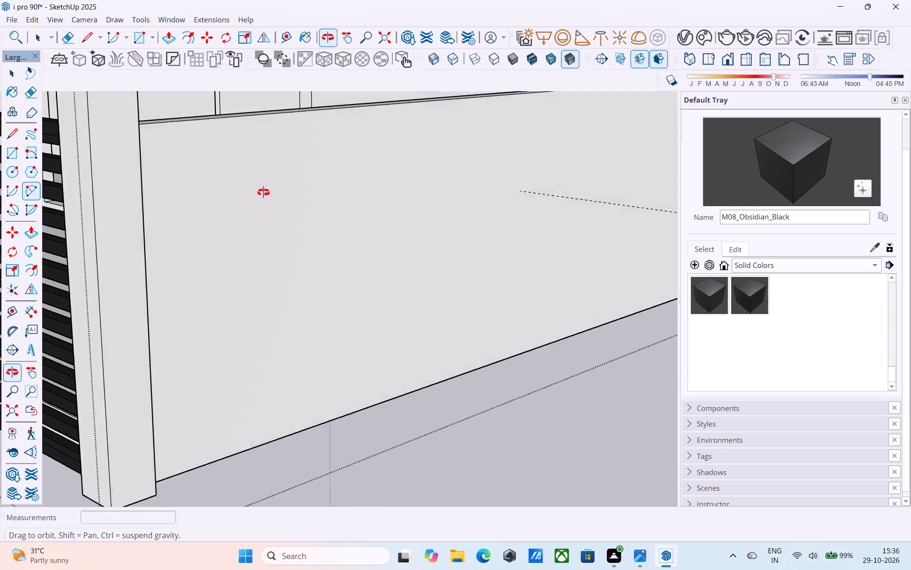
shift+middle_drag(263, 192, 553, 259)
middle_drag(630, 256, 687, 260)
shift+middle_drag(593, 246, 479, 245)
key(ctrl+s)
key(space)
scroll(478, 243, down, 6)
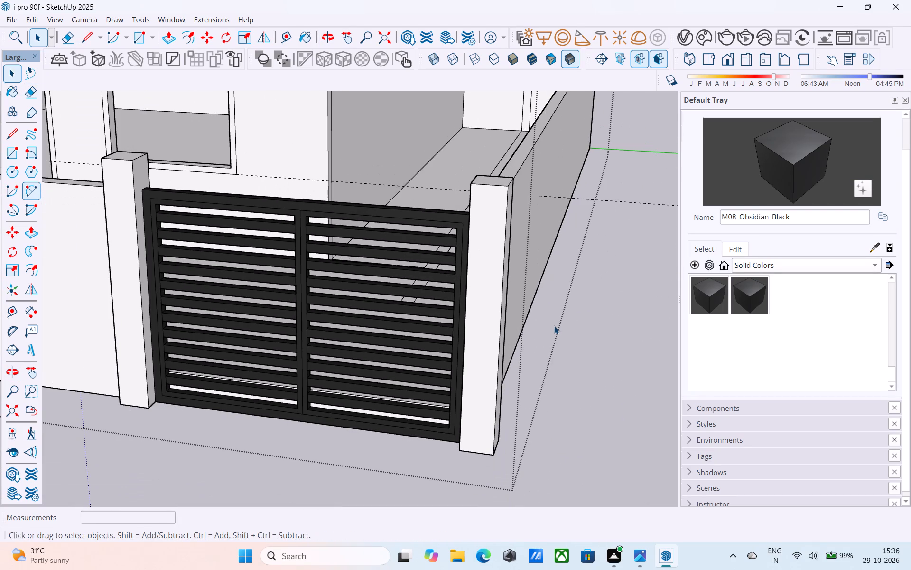
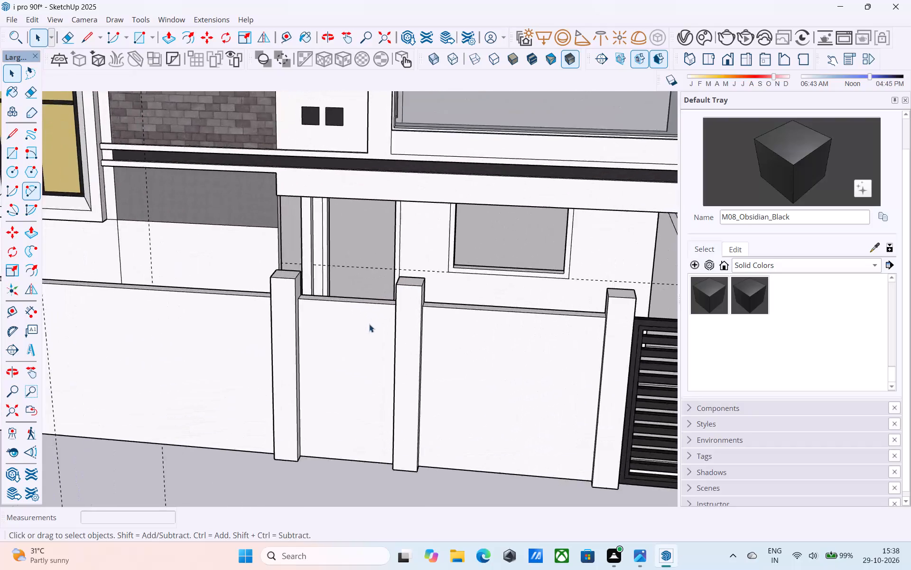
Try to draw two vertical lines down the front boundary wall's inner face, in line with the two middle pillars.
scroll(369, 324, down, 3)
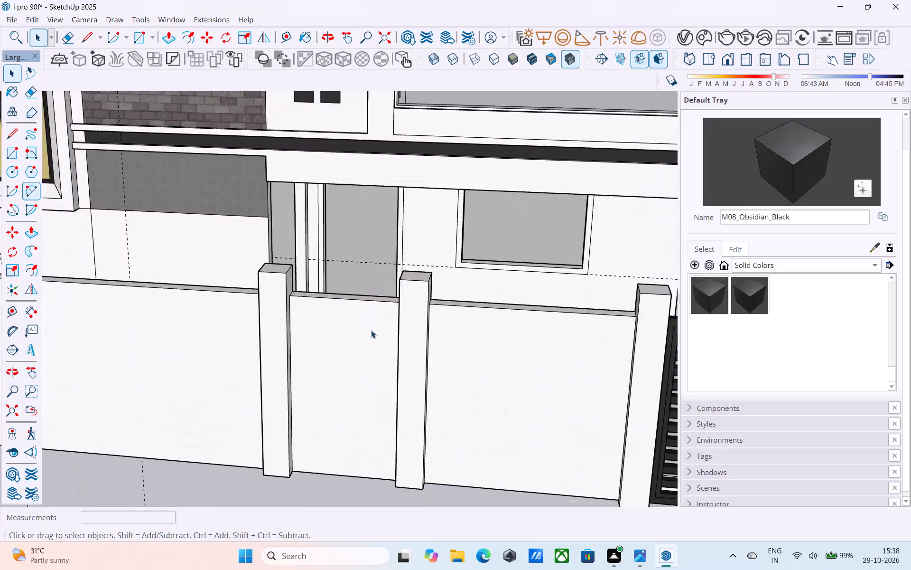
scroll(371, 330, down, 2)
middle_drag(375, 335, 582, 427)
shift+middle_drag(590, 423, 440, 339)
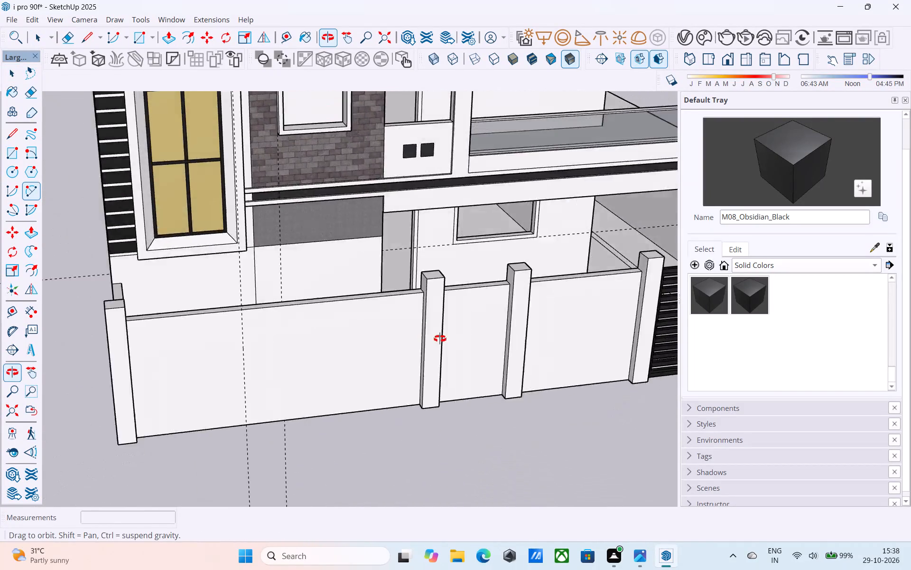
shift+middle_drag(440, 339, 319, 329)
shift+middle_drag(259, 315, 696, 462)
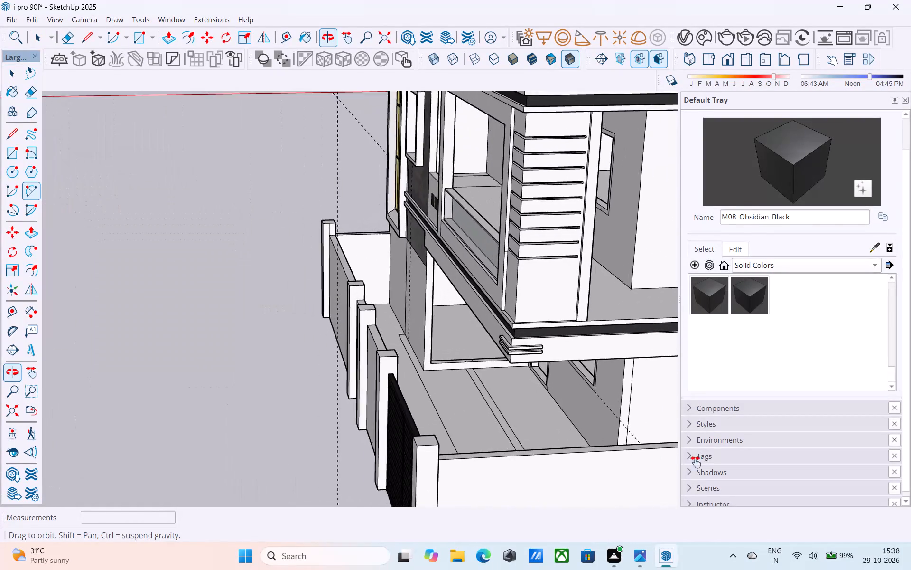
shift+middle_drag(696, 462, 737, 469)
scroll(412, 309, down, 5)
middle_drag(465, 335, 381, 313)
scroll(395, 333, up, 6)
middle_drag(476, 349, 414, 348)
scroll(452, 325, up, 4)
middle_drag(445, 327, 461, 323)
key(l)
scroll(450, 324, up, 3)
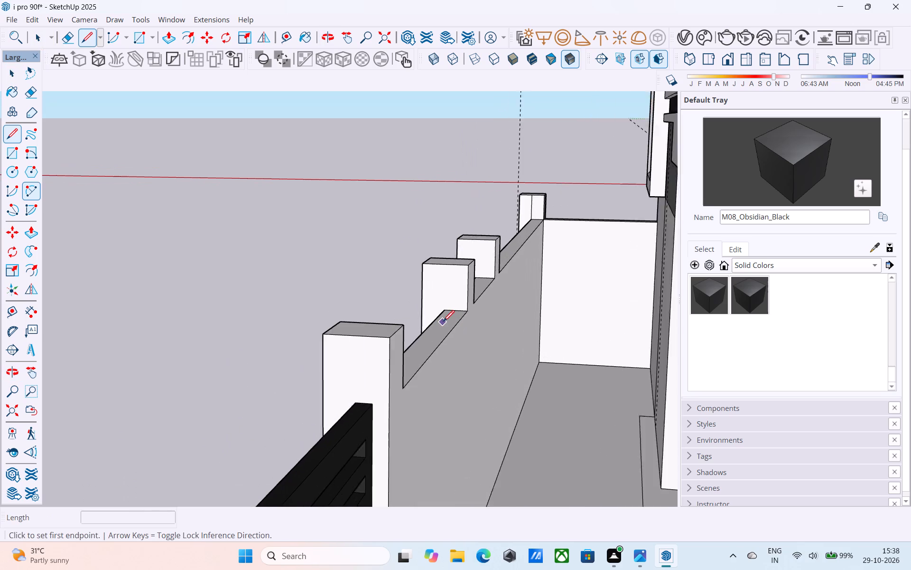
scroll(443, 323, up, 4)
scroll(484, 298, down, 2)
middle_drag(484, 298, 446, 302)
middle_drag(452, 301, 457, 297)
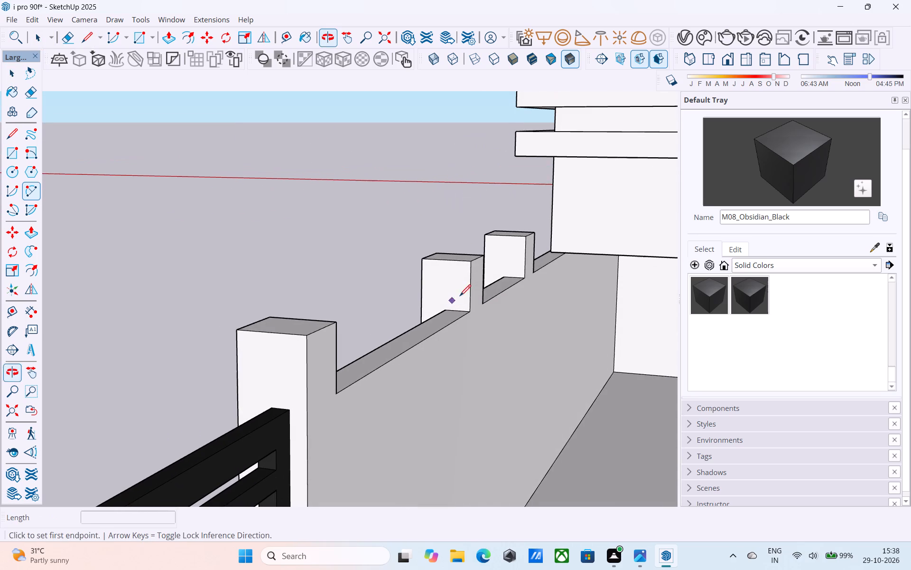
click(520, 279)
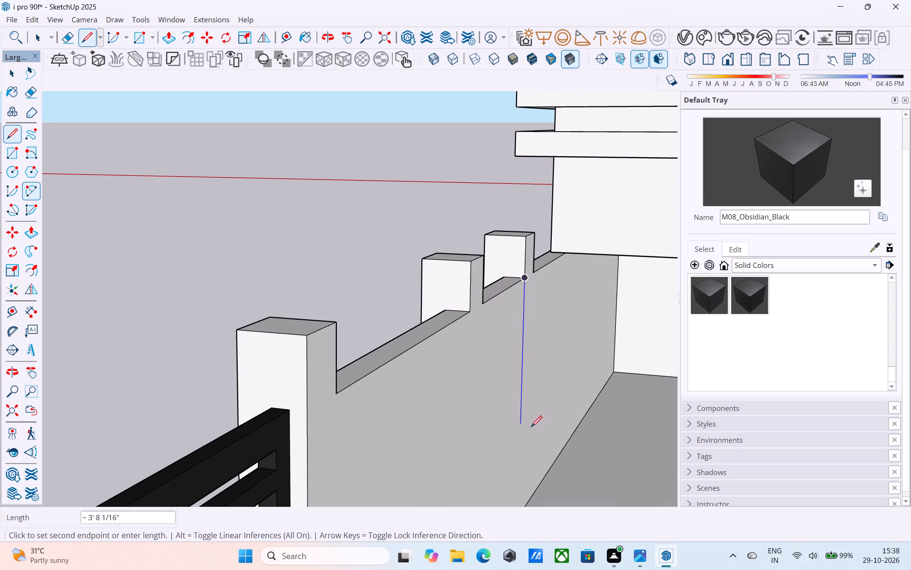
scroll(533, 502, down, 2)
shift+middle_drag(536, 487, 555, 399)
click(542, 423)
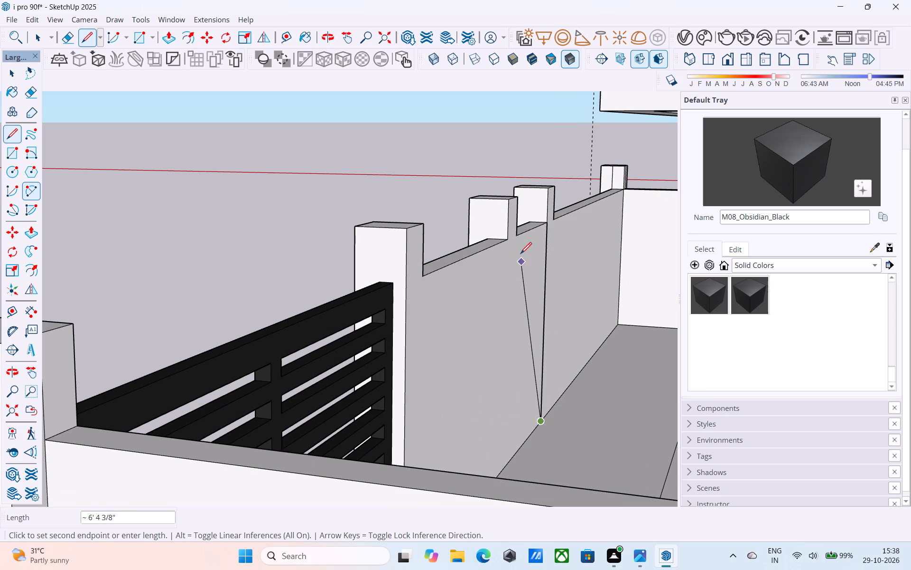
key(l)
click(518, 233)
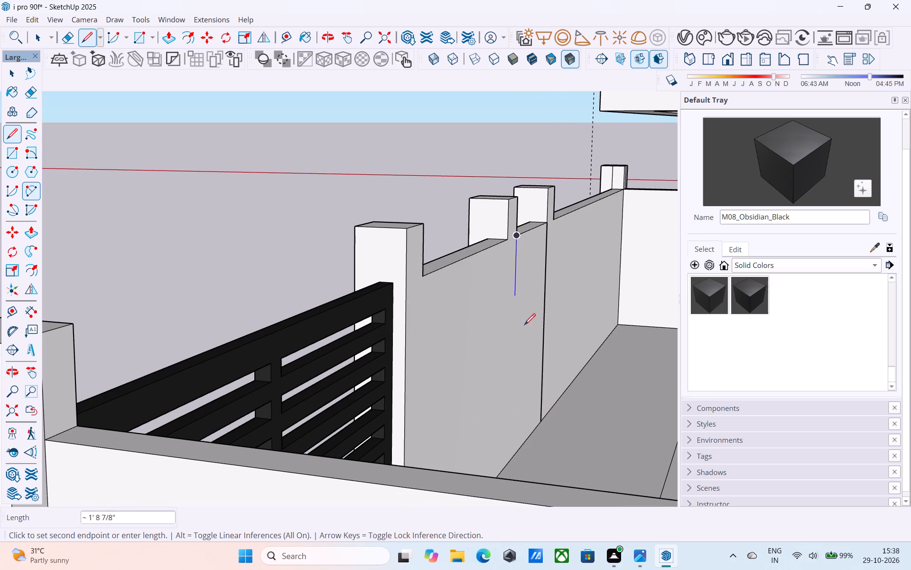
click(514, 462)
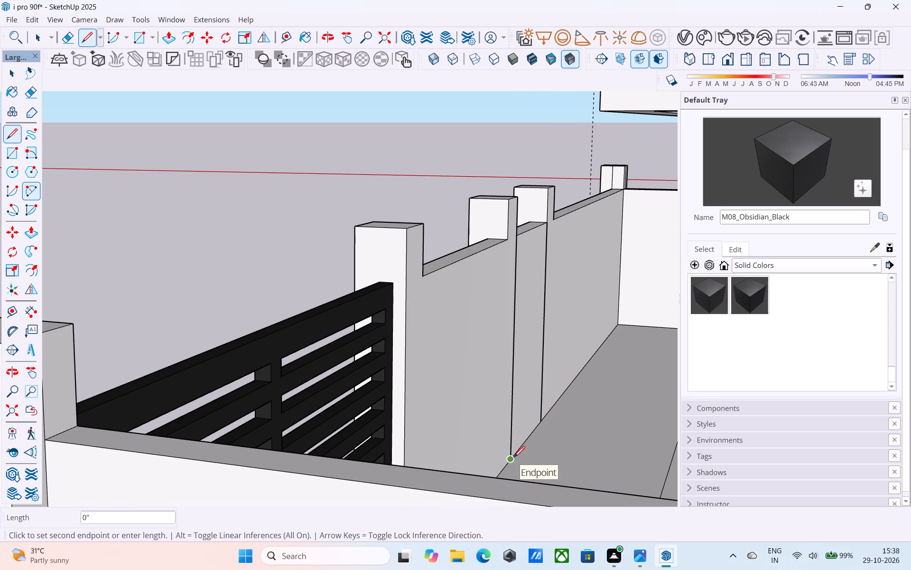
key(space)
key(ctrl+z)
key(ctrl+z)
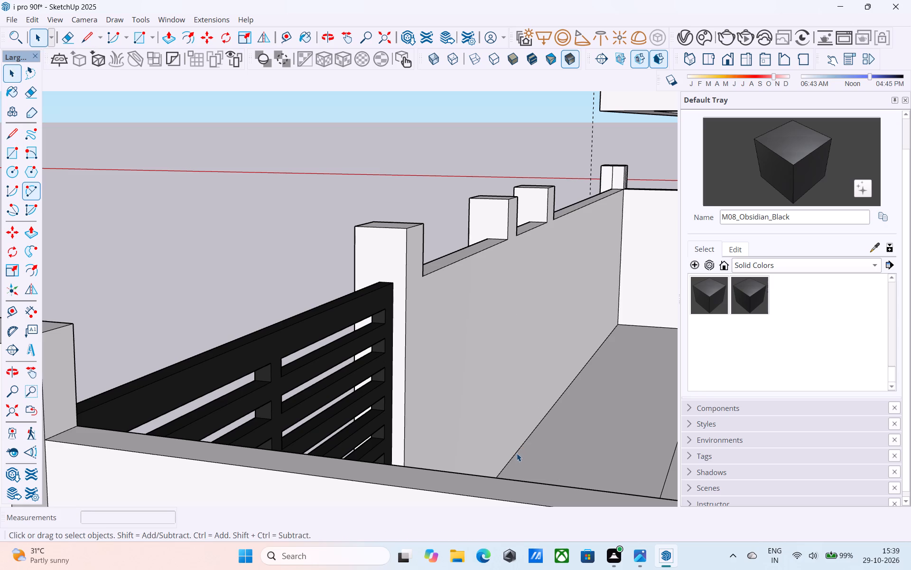
Open the boundary wall group and draw two vertical 6' lines on its inner face, along the two middle pillars' facing sides.
key(space)
double_click(494, 421)
key(l)
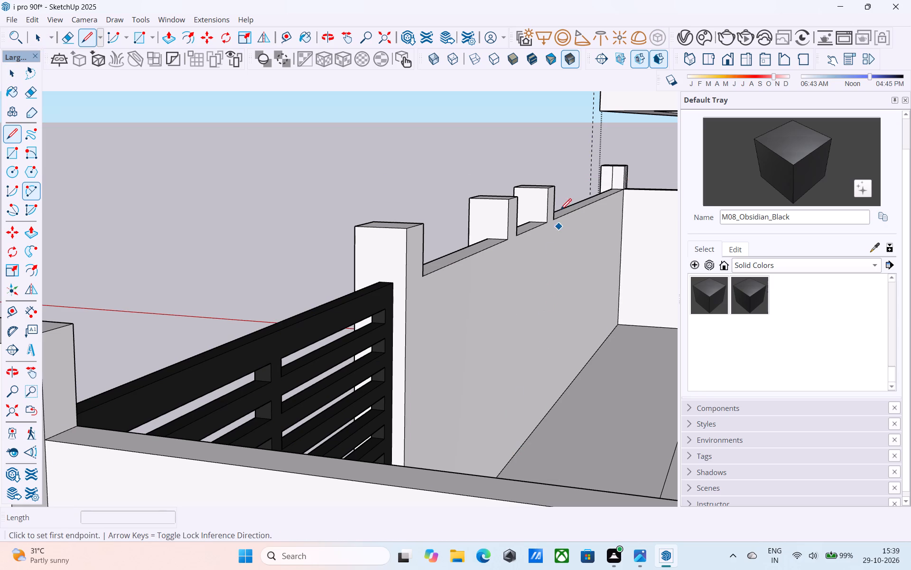
click(546, 221)
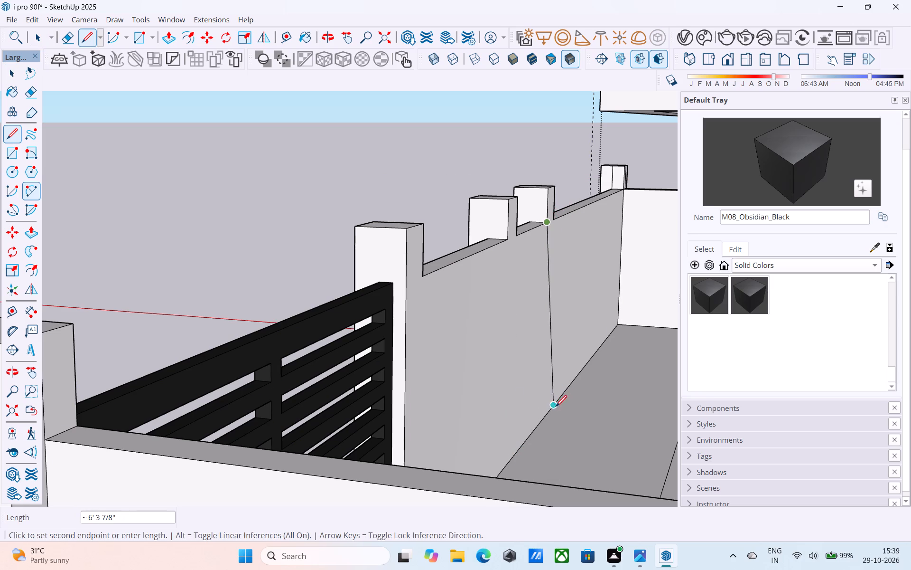
click(545, 423)
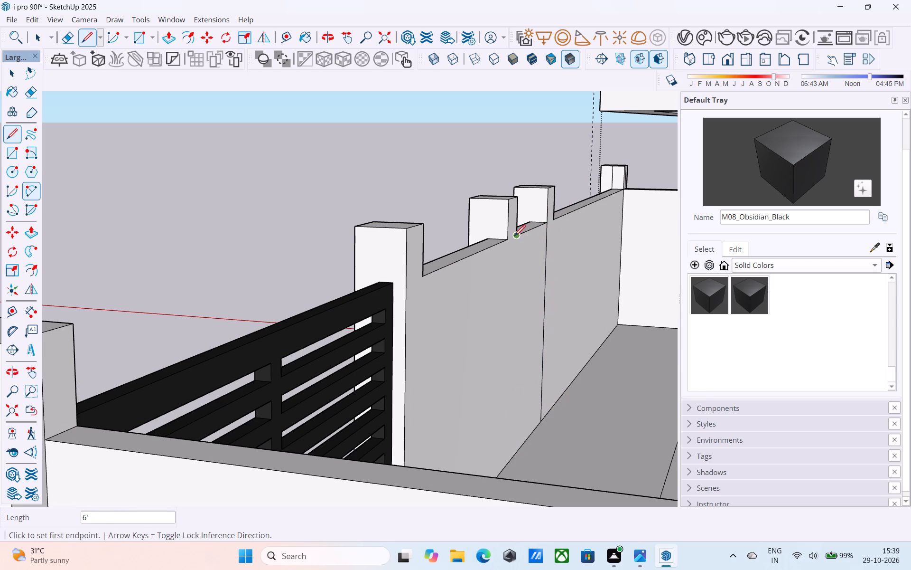
click(514, 237)
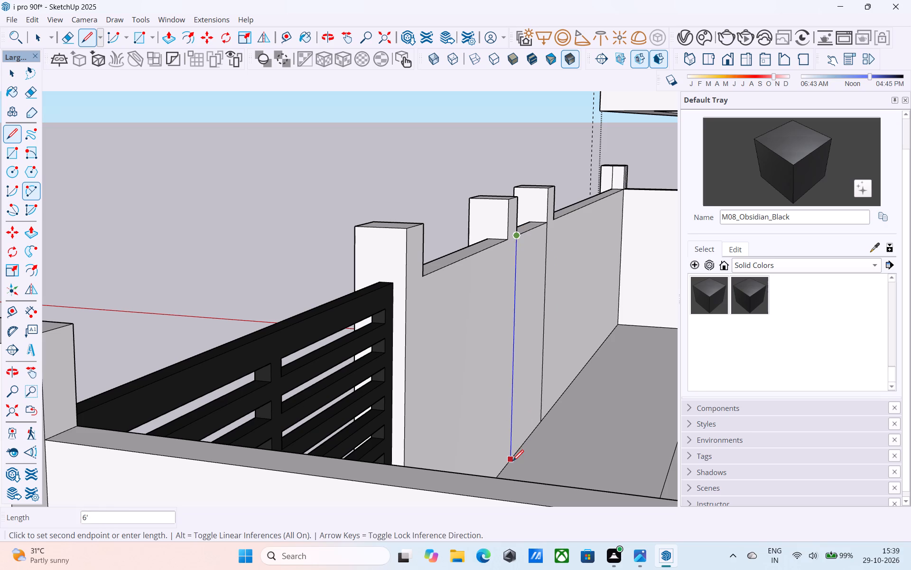
click(512, 462)
Push the inner wall face between the two new vertical lines by 3" to recess it.
middle_drag(488, 379, 468, 419)
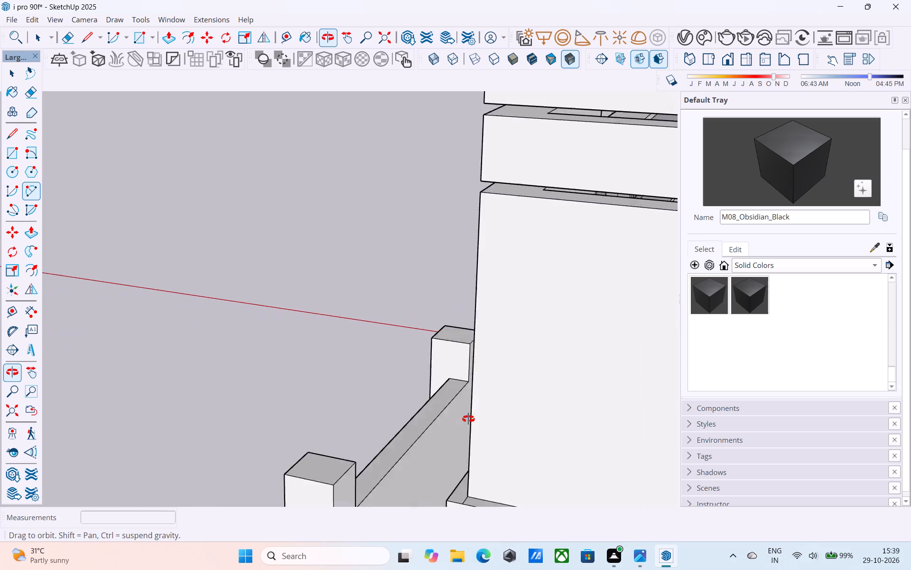
middle_drag(468, 419, 476, 373)
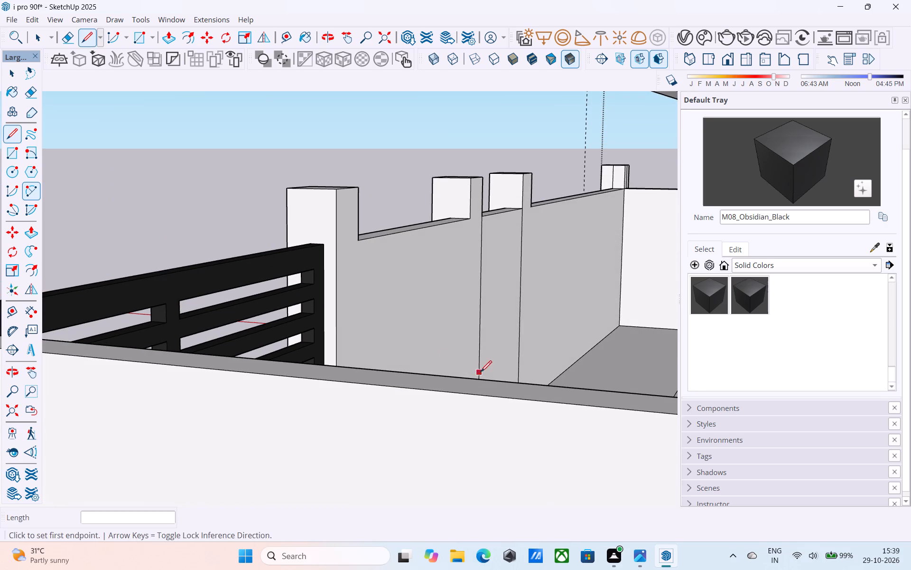
key(space)
click(507, 318)
scroll(505, 318, up, 2)
key(p)
click(505, 318)
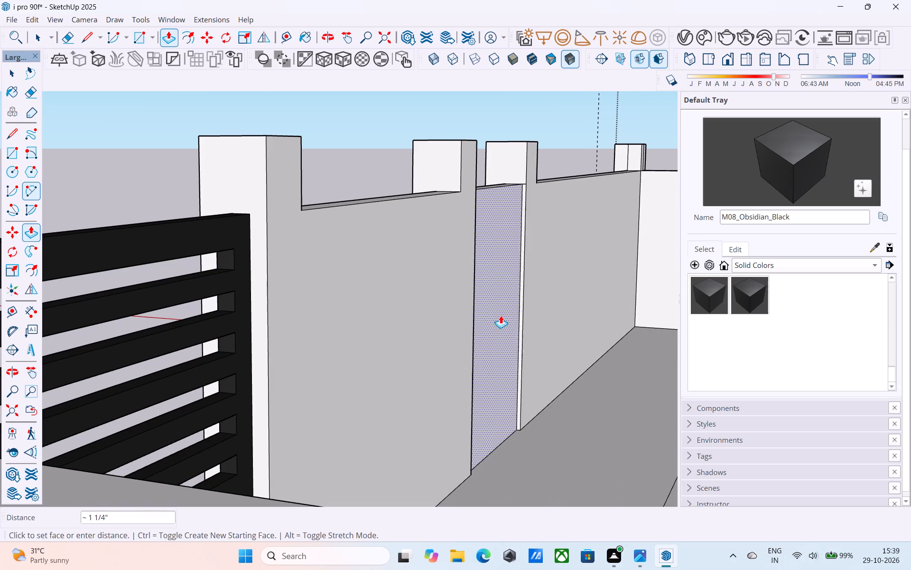
text(3")
key(Return)
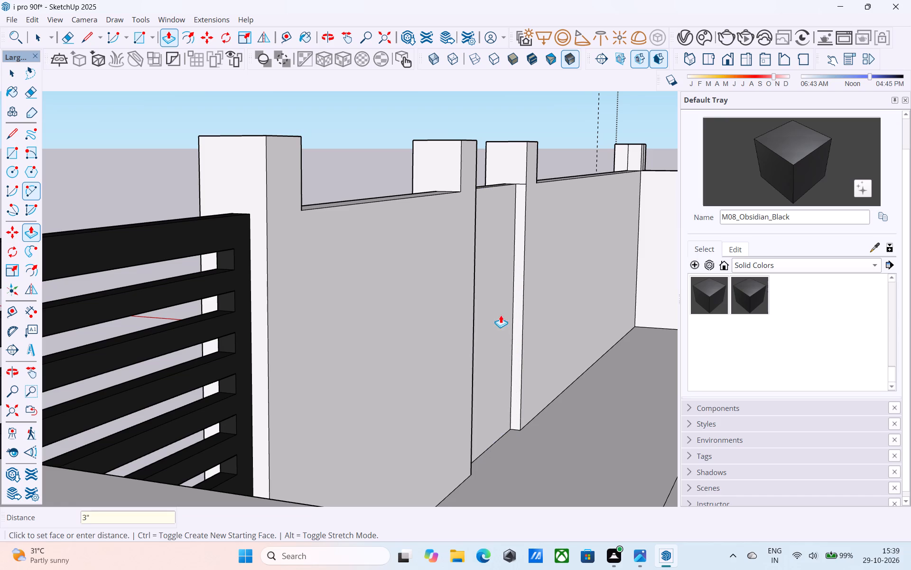
key(space)
Examine the wall panel between the two middle pillars from the street side.
middle_drag(500, 314, 612, 357)
scroll(464, 336, down, 14)
middle_drag(476, 372, 588, 369)
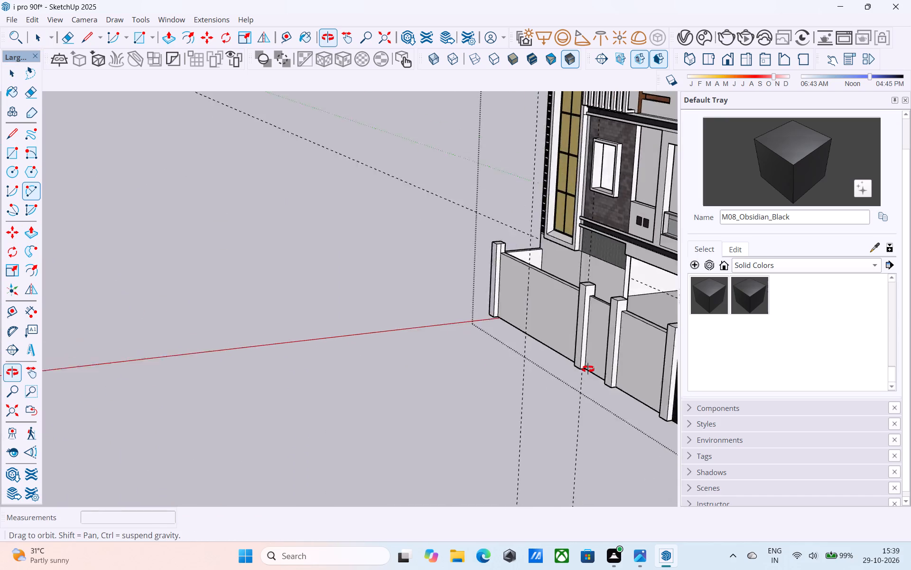
middle_drag(588, 369, 679, 381)
middle_drag(594, 297, 586, 359)
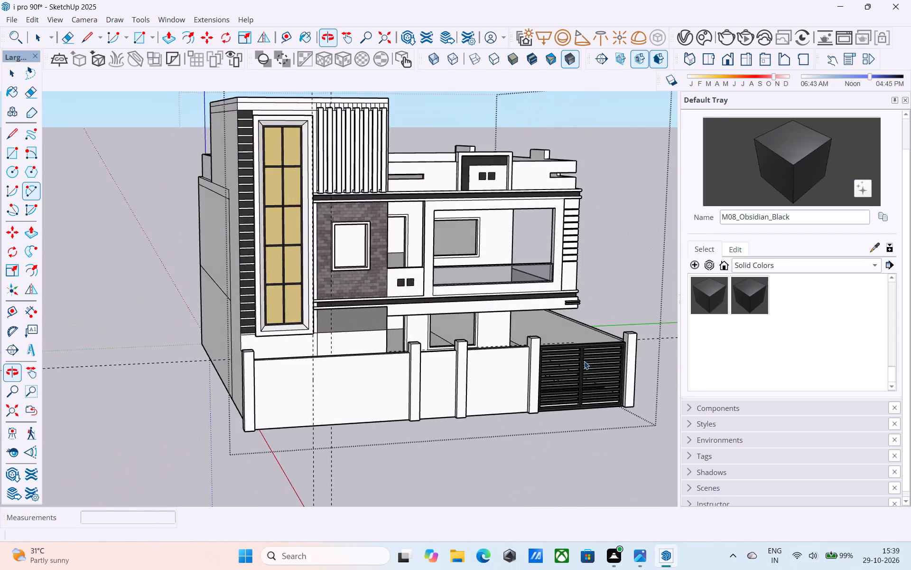
scroll(502, 372, up, 9)
shift+middle_drag(402, 372, 425, 386)
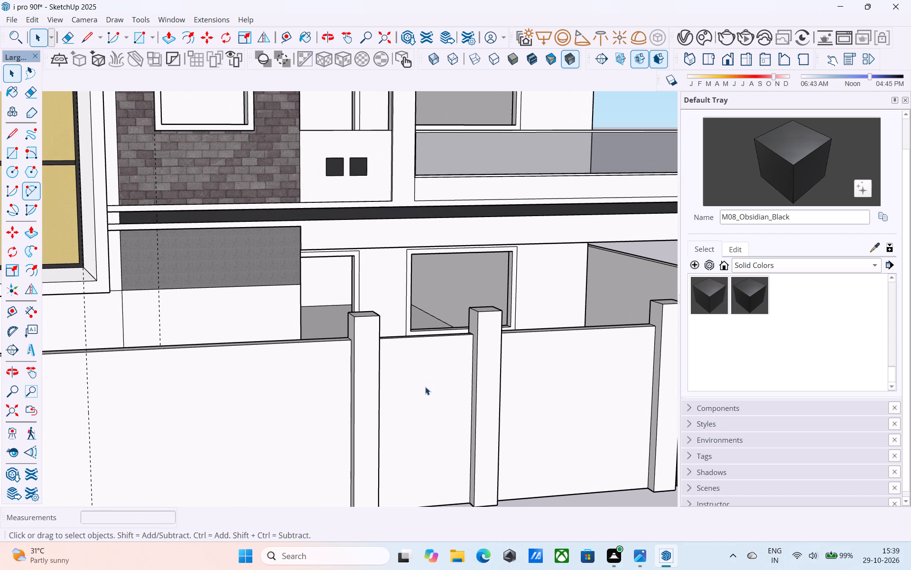
scroll(425, 384, up, 4)
scroll(423, 380, down, 2)
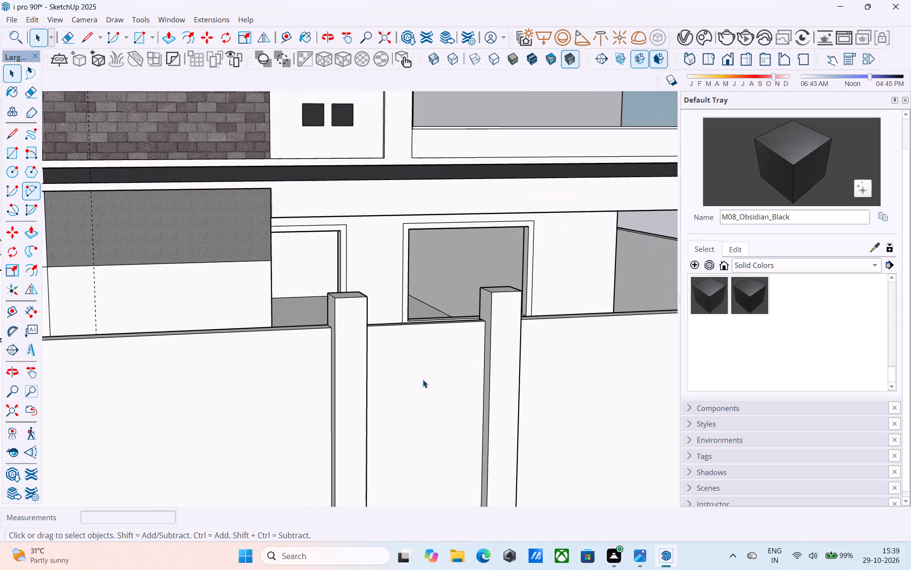
scroll(329, 351, down, 5)
middle_drag(408, 370, 386, 355)
scroll(339, 366, up, 4)
click(320, 347)
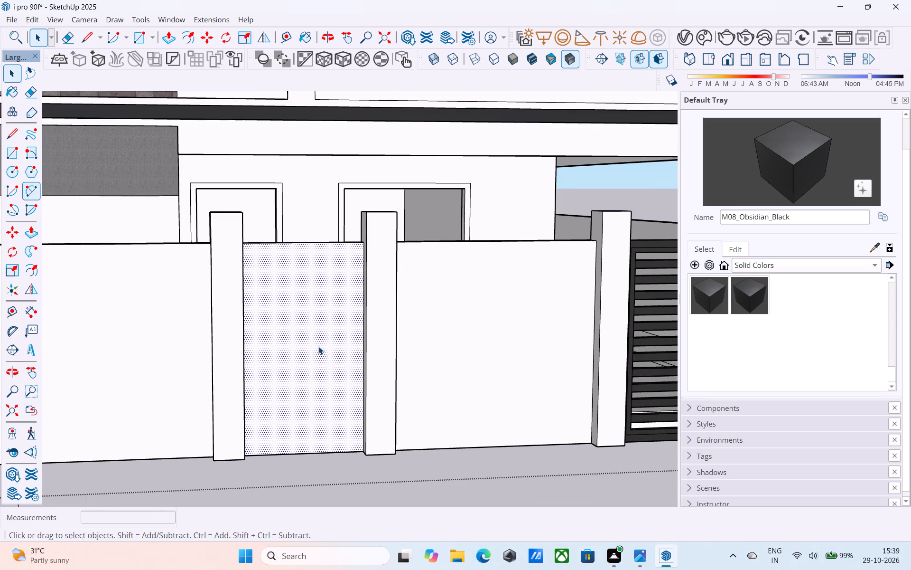
scroll(318, 346, up, 3)
shift+middle_drag(318, 346, 363, 374)
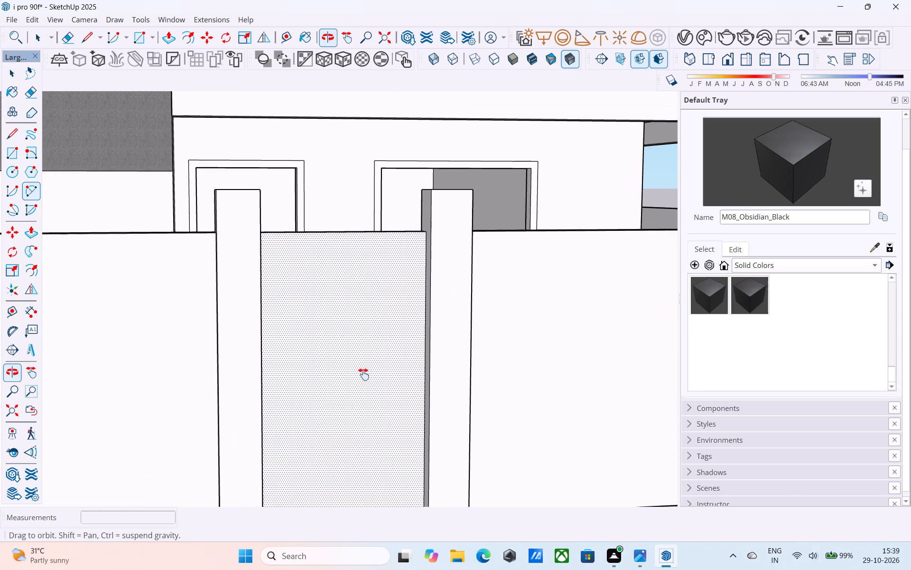
shift+middle_drag(363, 374, 232, 421)
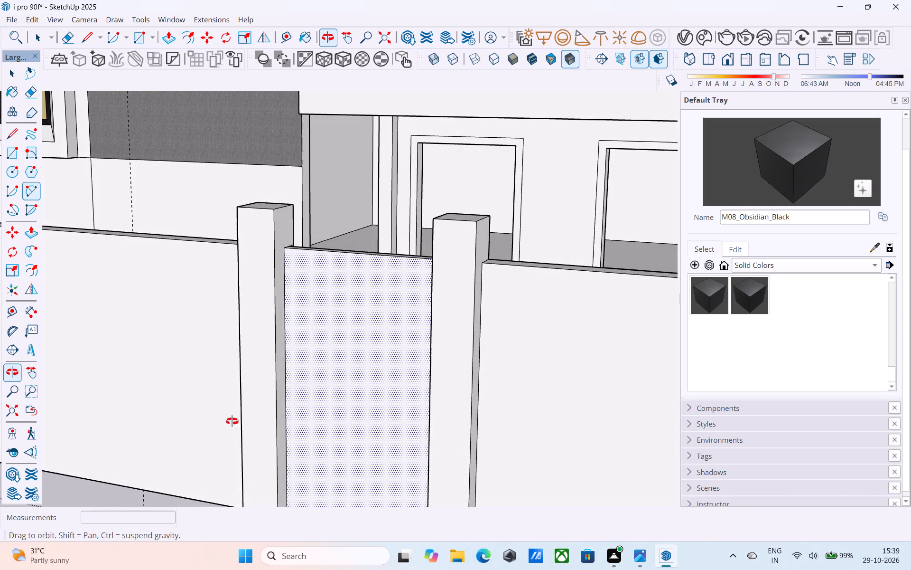
shift+middle_drag(232, 421, 352, 395)
scroll(349, 398, down, 9)
shift+middle_drag(349, 401, 325, 383)
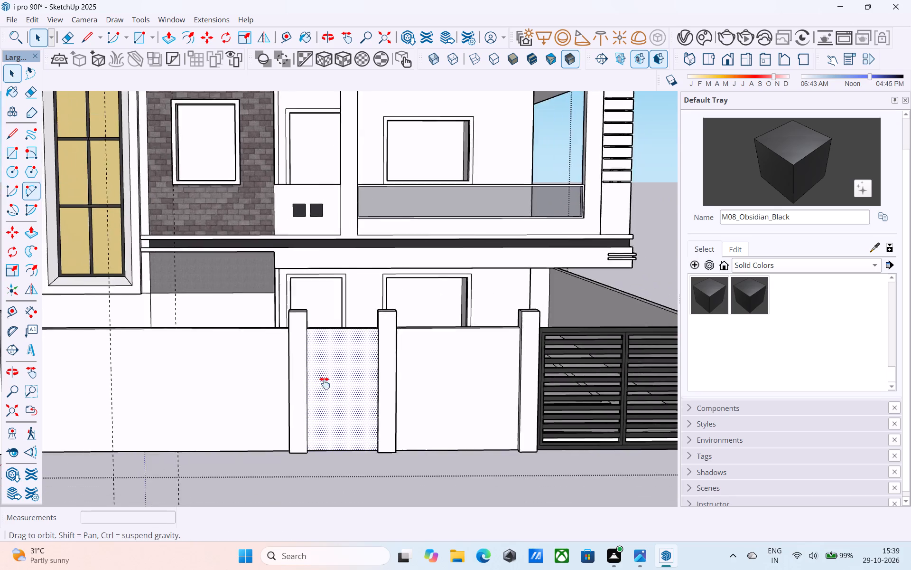
Extend the middle pillar farther from the gate by 1' on its side facing away from the gate.
shift+middle_drag(325, 383, 454, 418)
scroll(595, 403, down, 3)
shift+middle_drag(598, 404, 495, 326)
scroll(499, 329, up, 8)
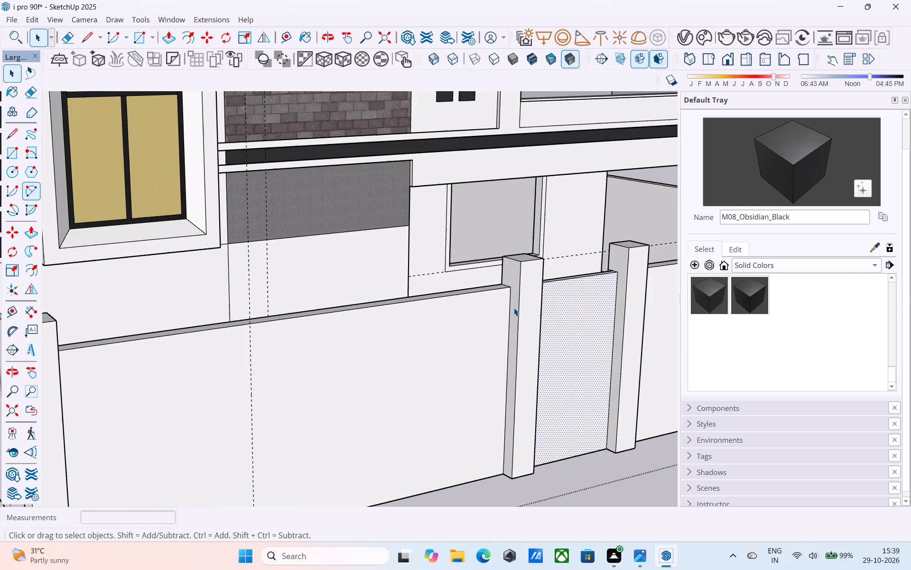
click(514, 308)
scroll(514, 308, up, 4)
key(p)
click(514, 308)
key(1)
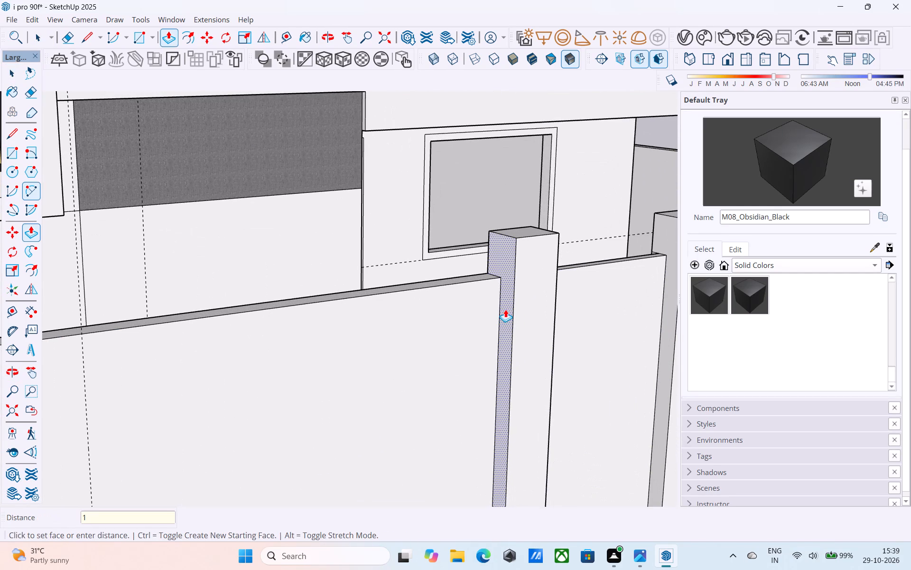
key(apostrophe)
key(Return)
Push the same pillar's gate-facing side face in by 1'.
middle_drag(506, 308, 211, 294)
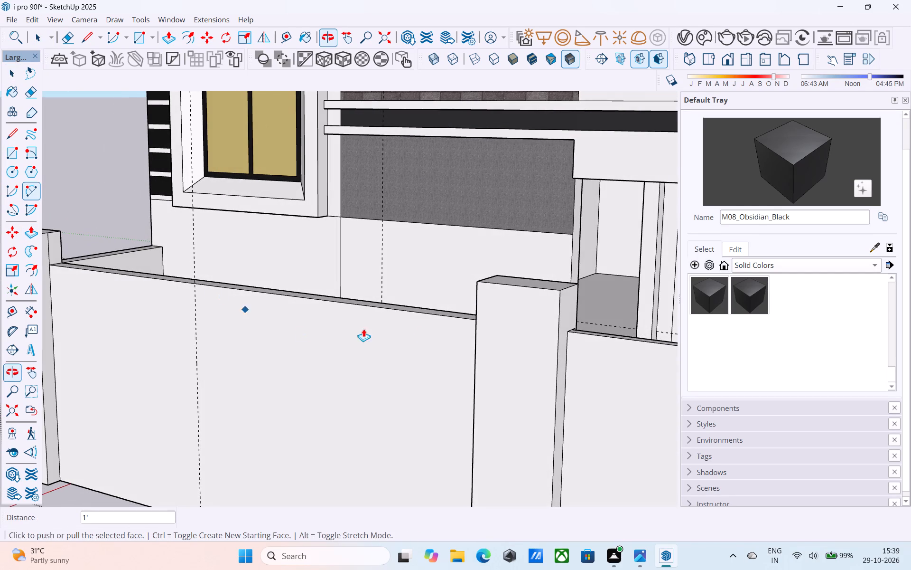
middle_drag(540, 307, 488, 311)
key(space)
click(470, 316)
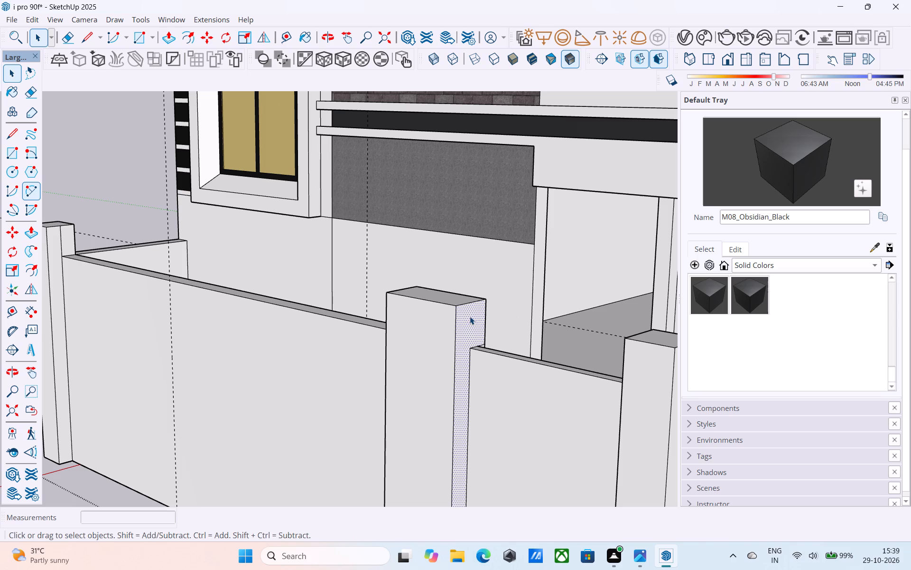
key(p)
click(470, 316)
key(1)
key(apostrophe)
key(Return)
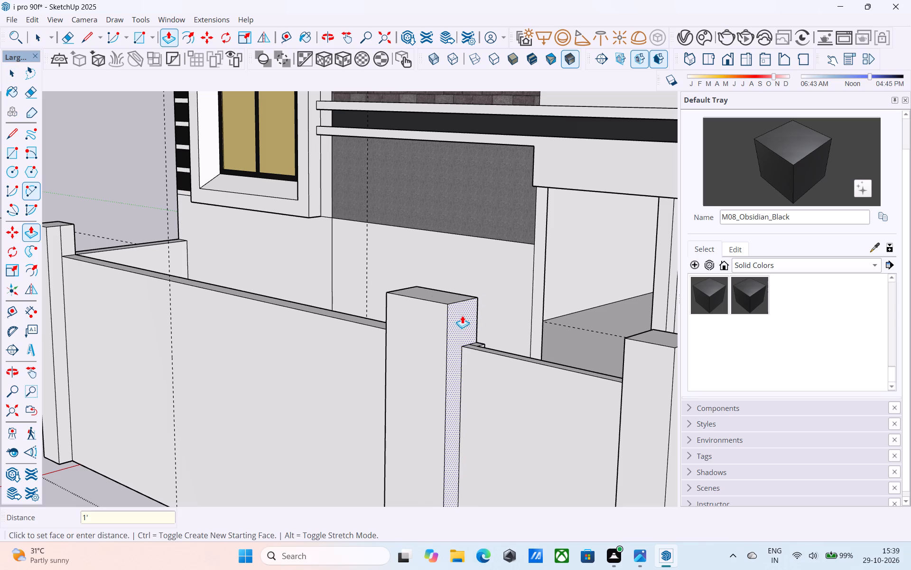
key(space)
Push the recess's end face beside the shifted pillar so the recessed panel reaches the pillar's new side.
scroll(466, 315, down, 5)
middle_drag(474, 330, 312, 363)
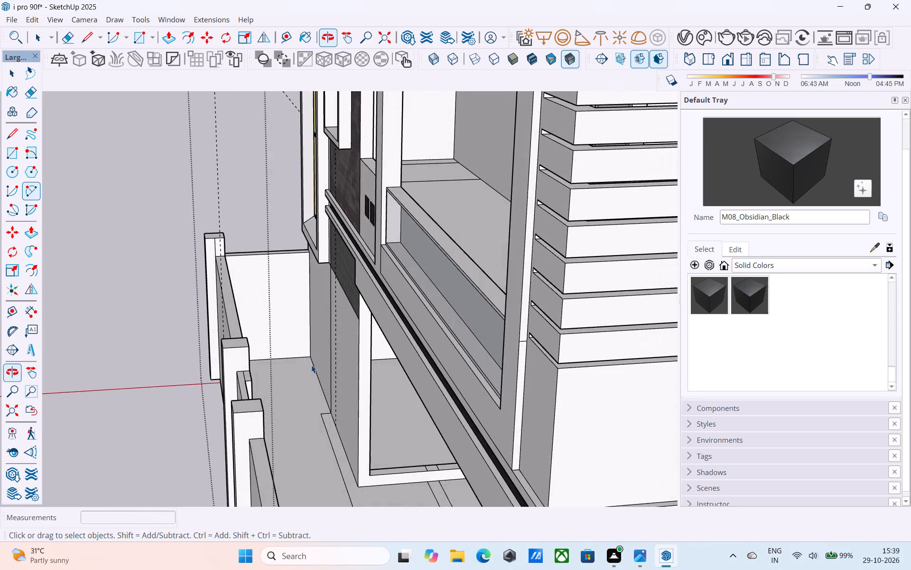
scroll(259, 382, up, 8)
click(234, 388)
key(p)
click(234, 388)
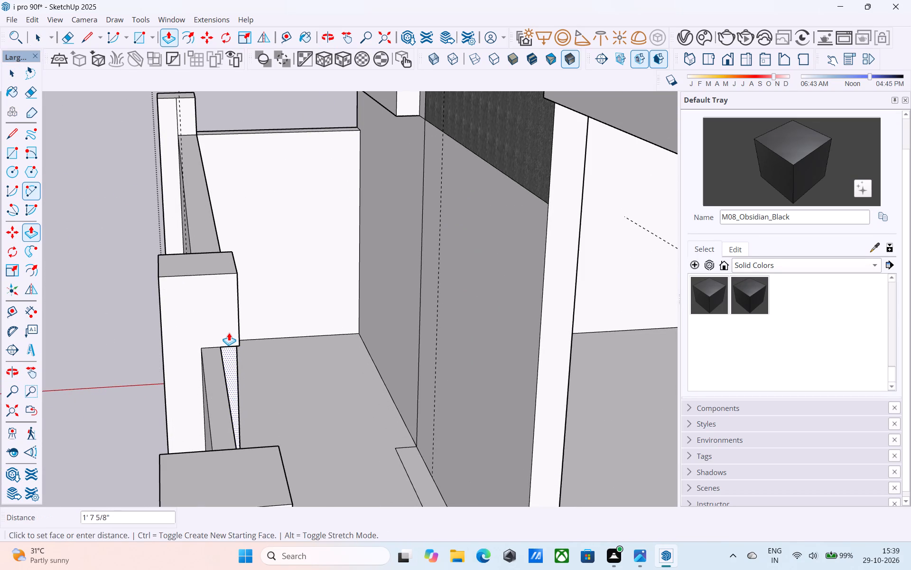
click(229, 332)
middle_drag(229, 332, 200, 281)
scroll(205, 329, up, 4)
click(247, 364)
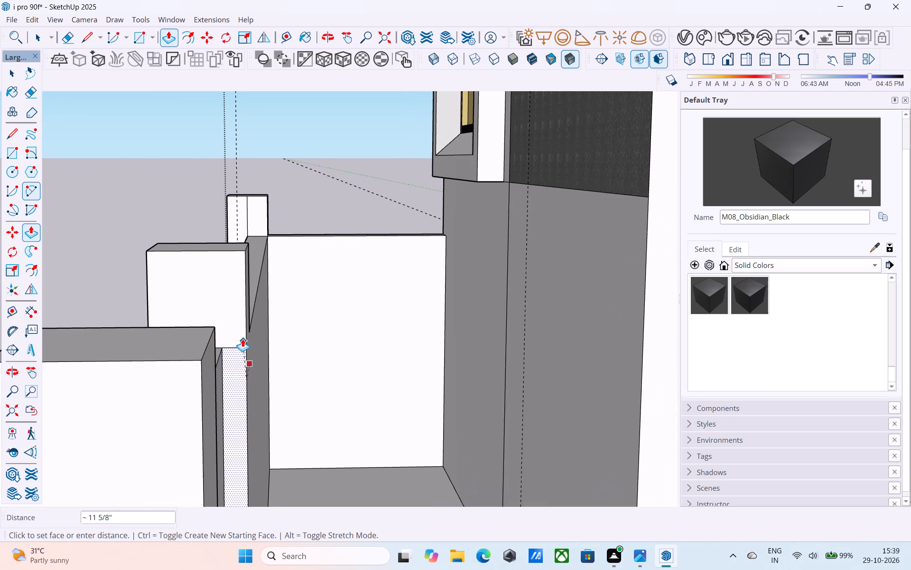
click(241, 323)
middle_drag(241, 324, 554, 444)
key(space)
Save the model.
key(ctrl+s)
scroll(488, 422, down, 6)
middle_drag(484, 422, 381, 383)
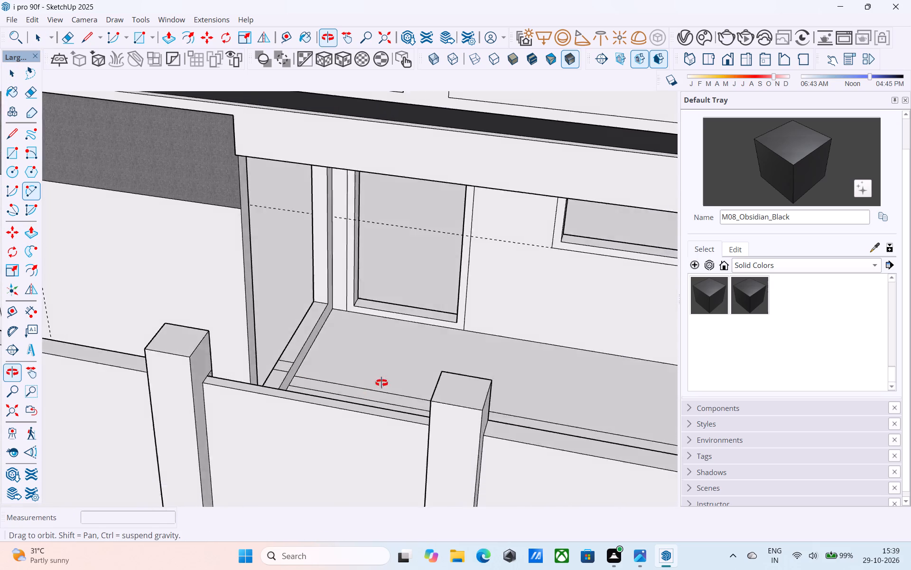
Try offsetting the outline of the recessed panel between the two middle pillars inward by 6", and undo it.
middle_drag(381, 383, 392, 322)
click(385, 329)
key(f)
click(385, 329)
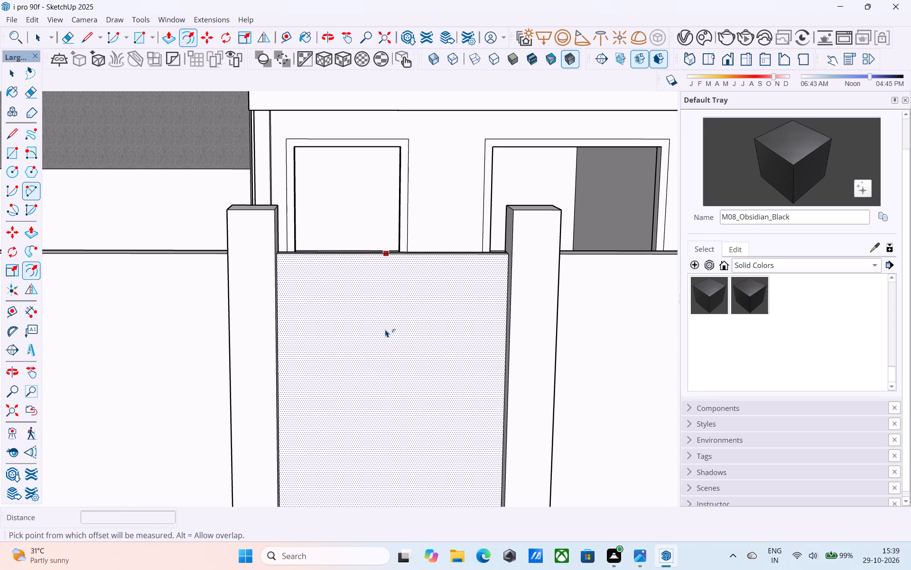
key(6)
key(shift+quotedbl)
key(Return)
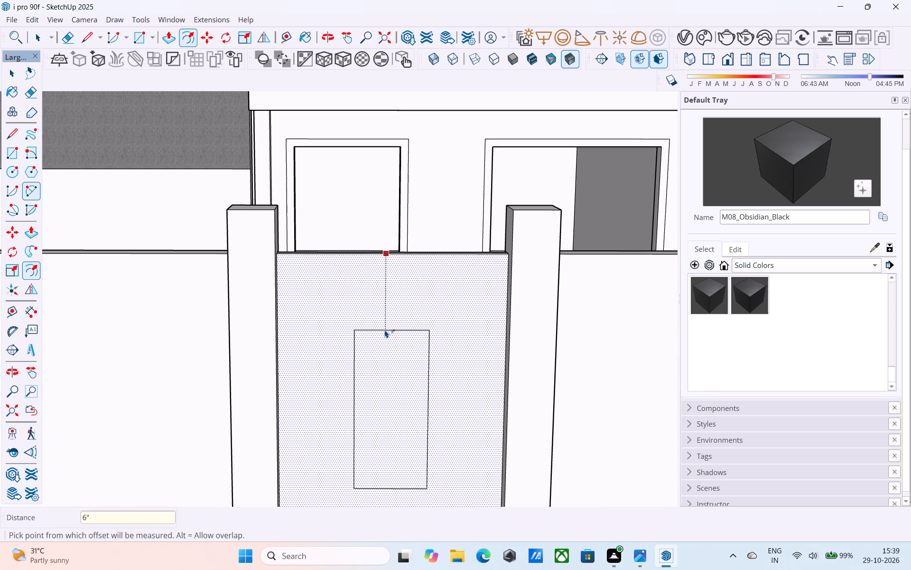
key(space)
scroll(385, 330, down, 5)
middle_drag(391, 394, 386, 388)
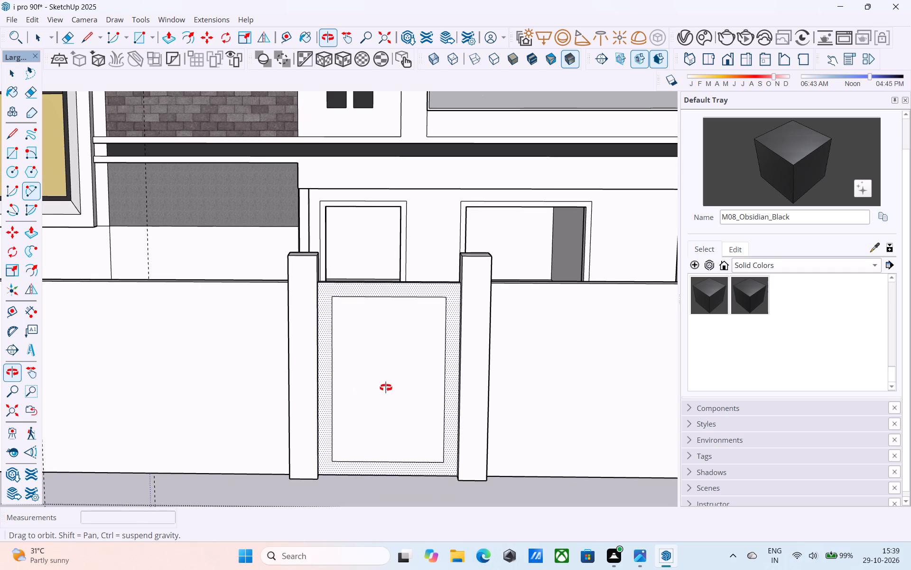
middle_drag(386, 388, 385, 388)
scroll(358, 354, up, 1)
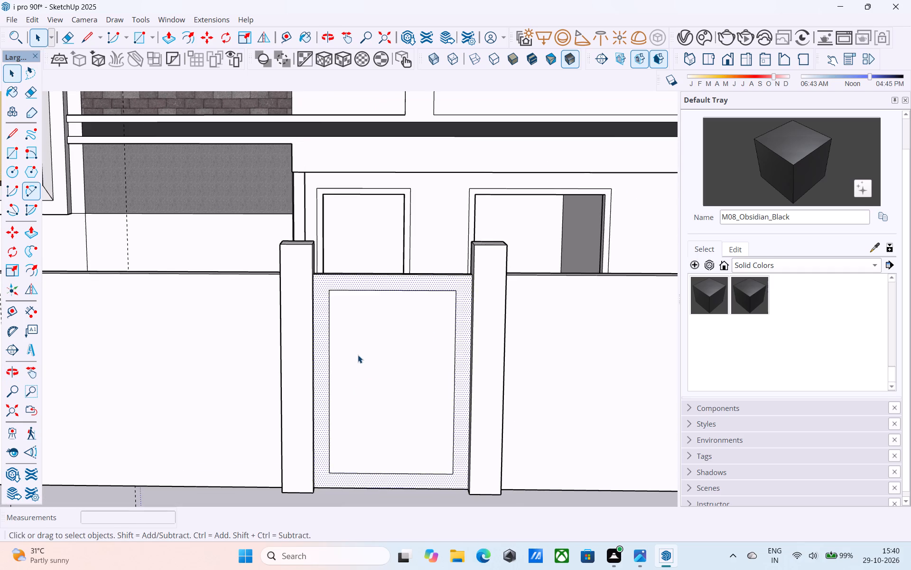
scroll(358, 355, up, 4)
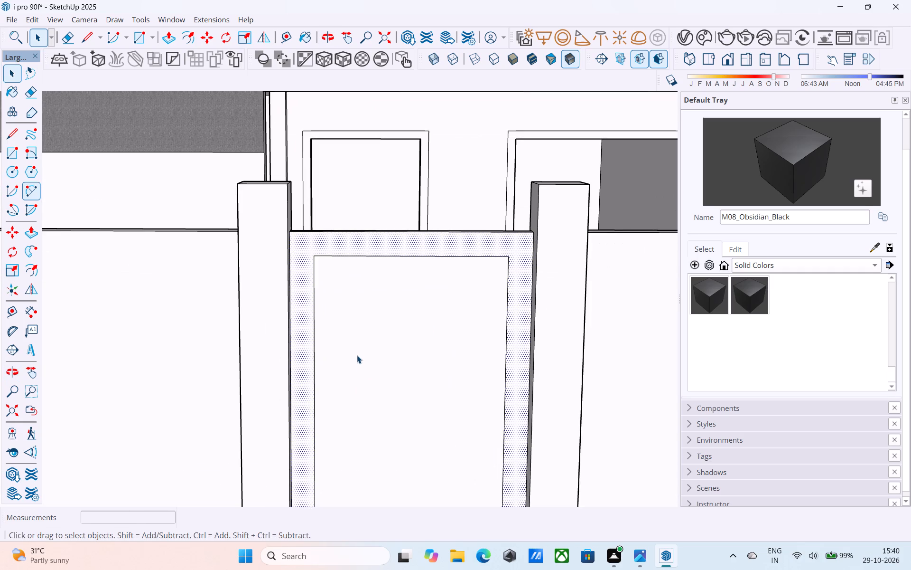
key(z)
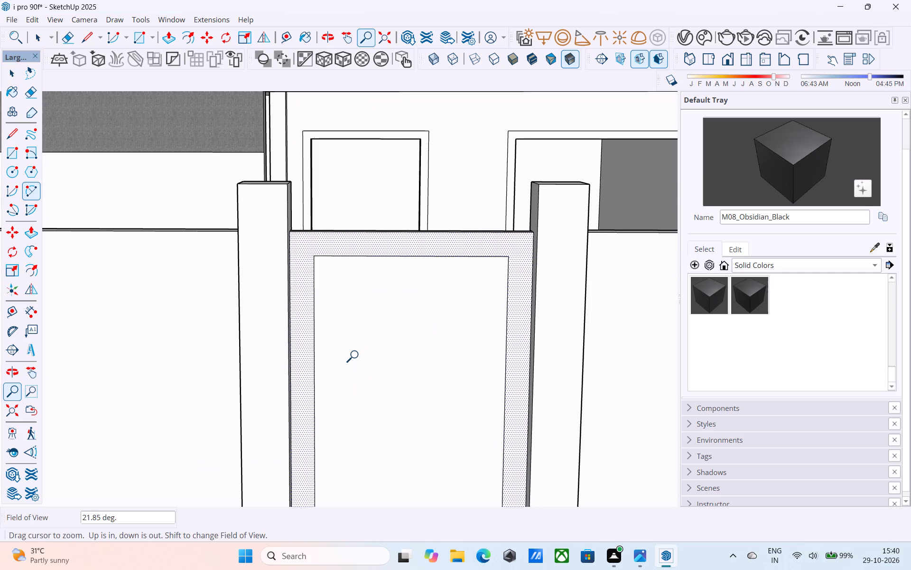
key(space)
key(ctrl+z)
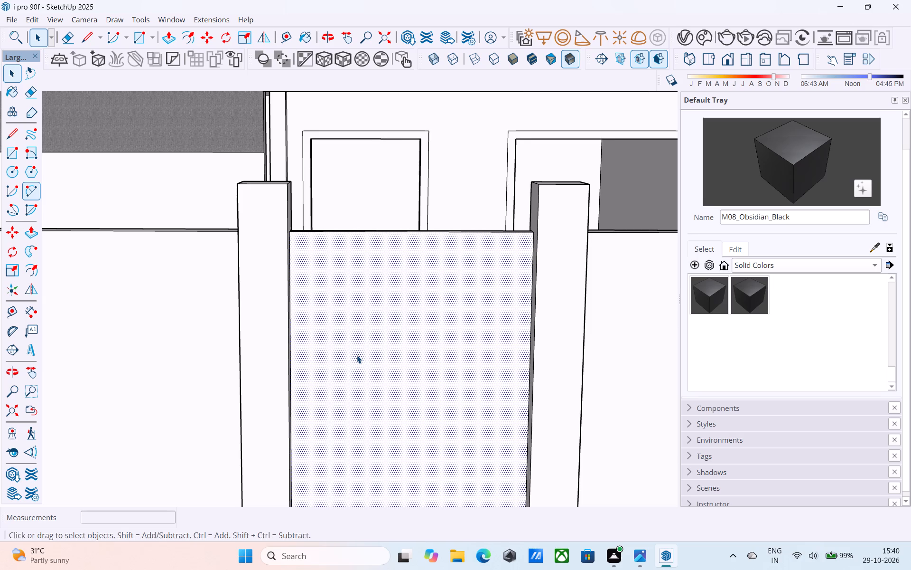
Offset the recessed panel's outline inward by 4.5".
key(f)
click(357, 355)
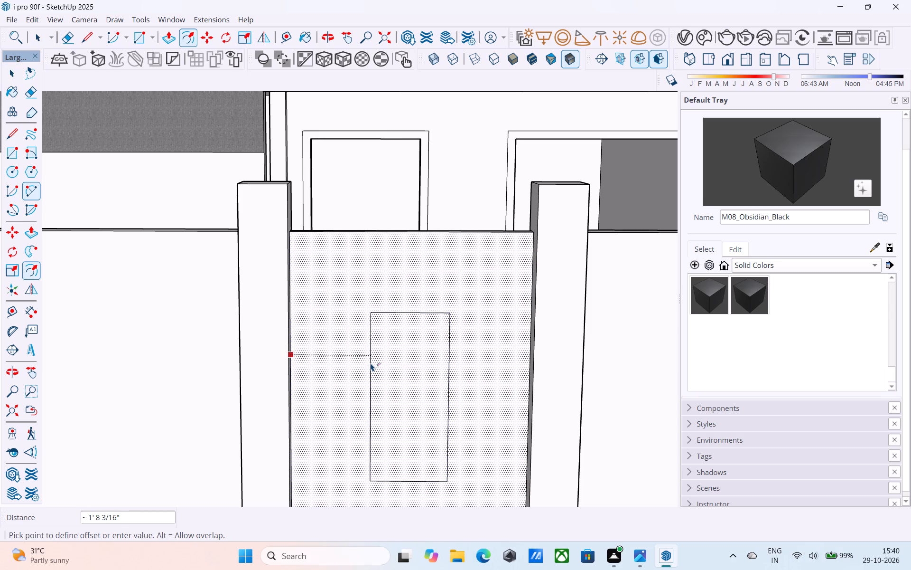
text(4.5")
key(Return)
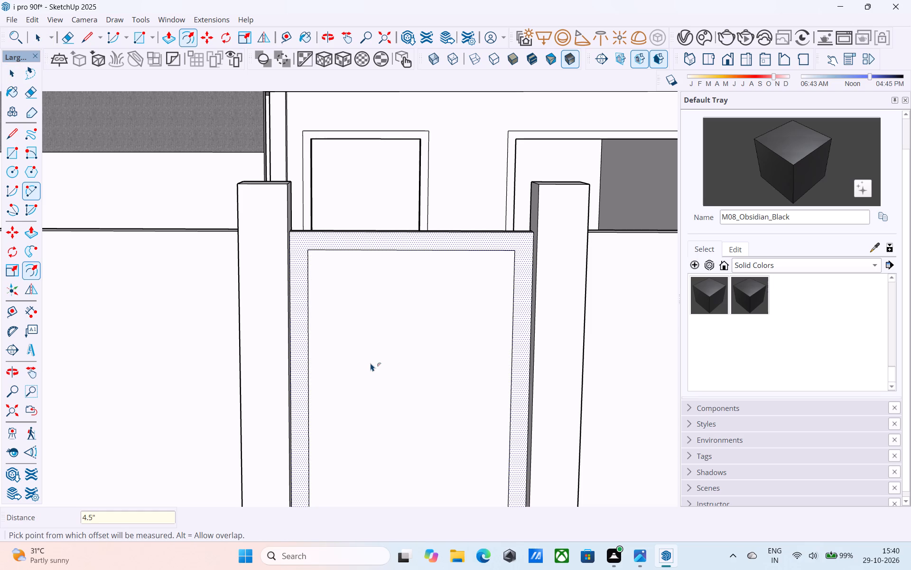
Check the top frame thickness of the existing black slatted gate with a trial line, without drawing anything.
key(space)
scroll(374, 338, down, 15)
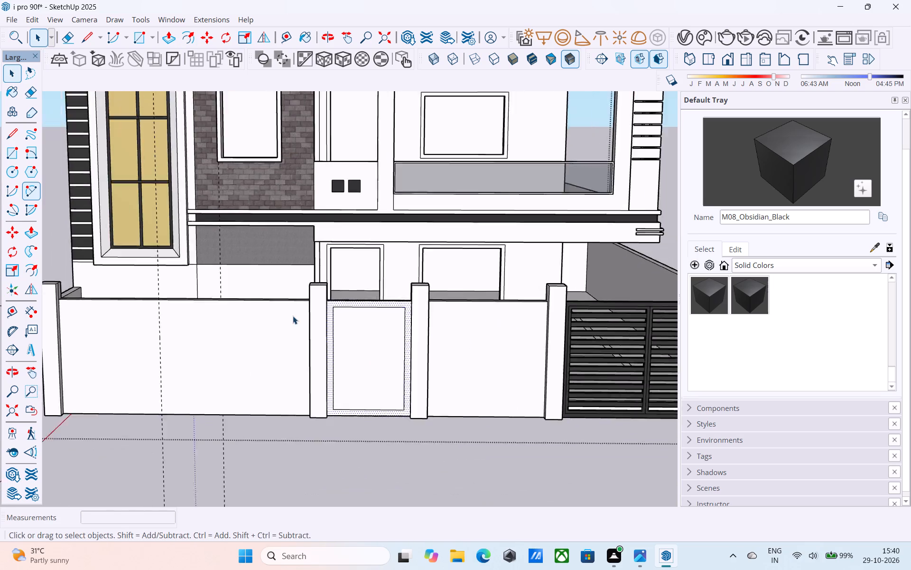
scroll(574, 318, up, 6)
scroll(433, 305, up, 9)
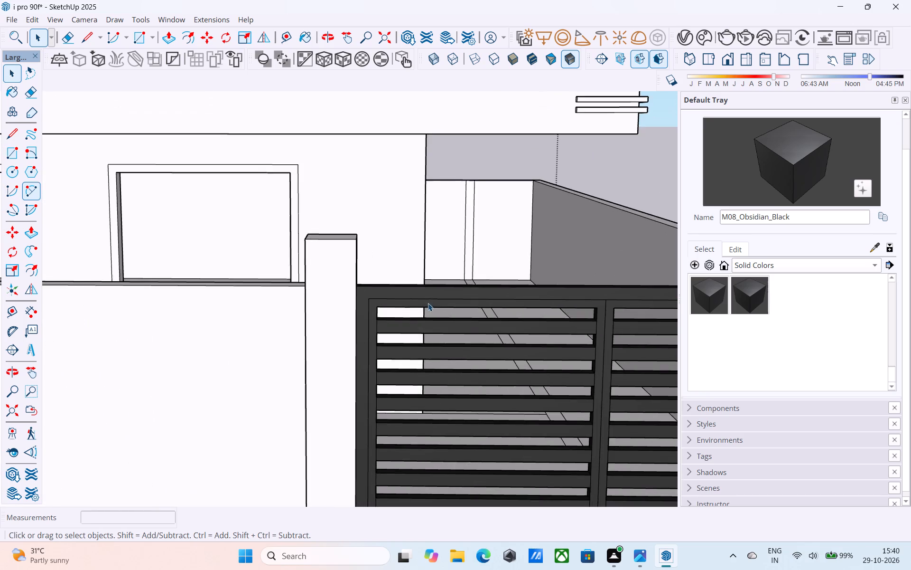
scroll(423, 301, up, 5)
key(l)
click(422, 300)
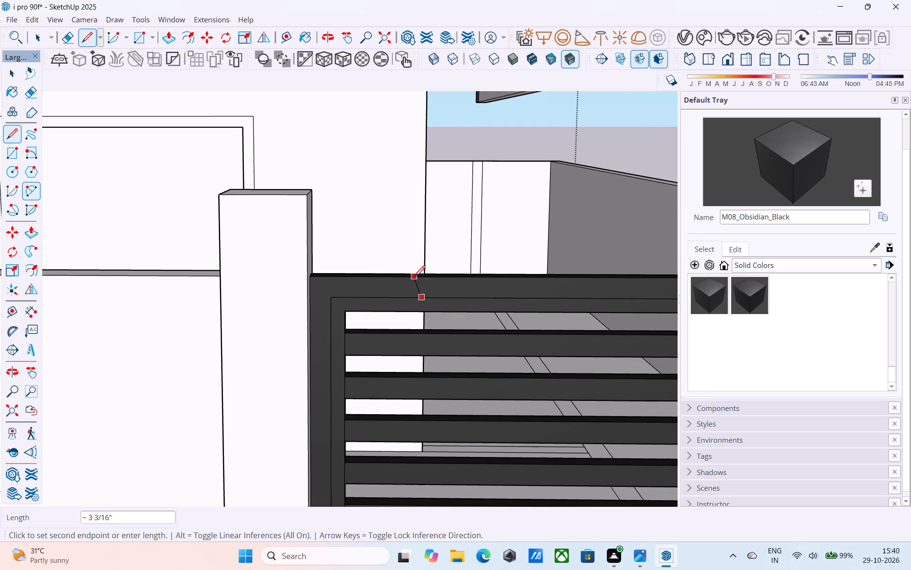
key(space)
scroll(540, 285, down, 17)
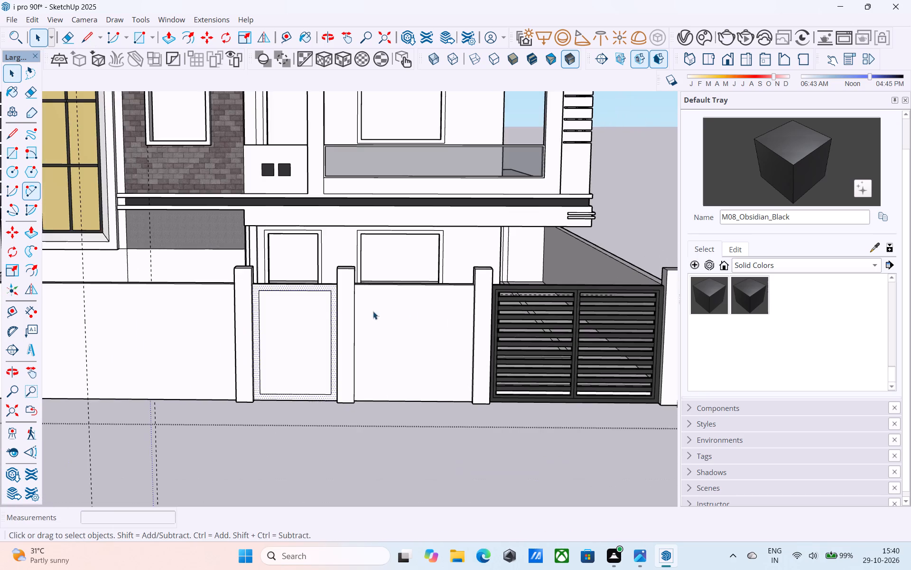
Undo the 4.5" offset and offset the recessed panel's outline inward by 3" instead.
scroll(304, 311, up, 6)
key(ctrl+z)
click(303, 310)
key(f)
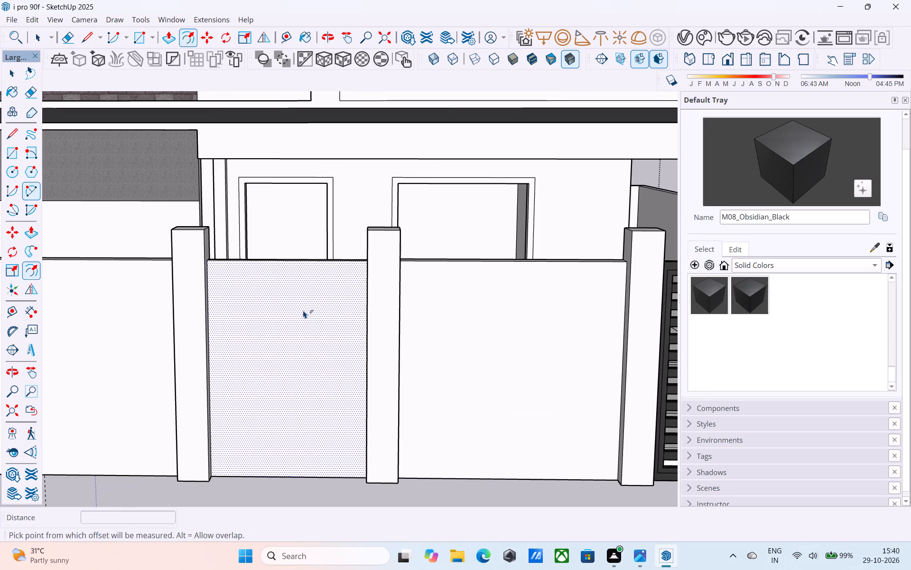
click(303, 310)
key(3)
key(shift+quotedbl)
key(Return)
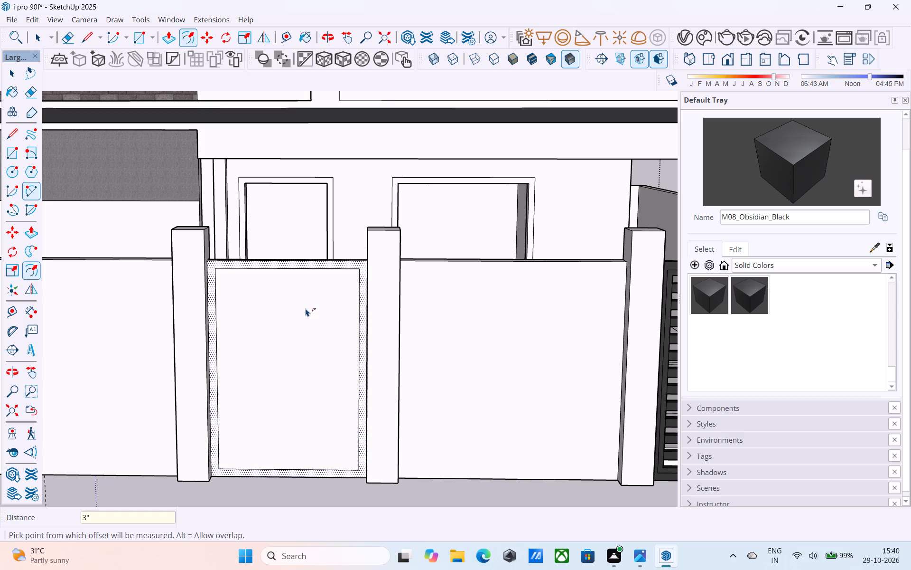
key(space)
scroll(306, 308, down, 6)
middle_drag(307, 309, 298, 301)
Copy the inner outline's top edge 6' 6" down to its bottom edge and divide the distance into 23 equal strips.
scroll(248, 265, up, 1)
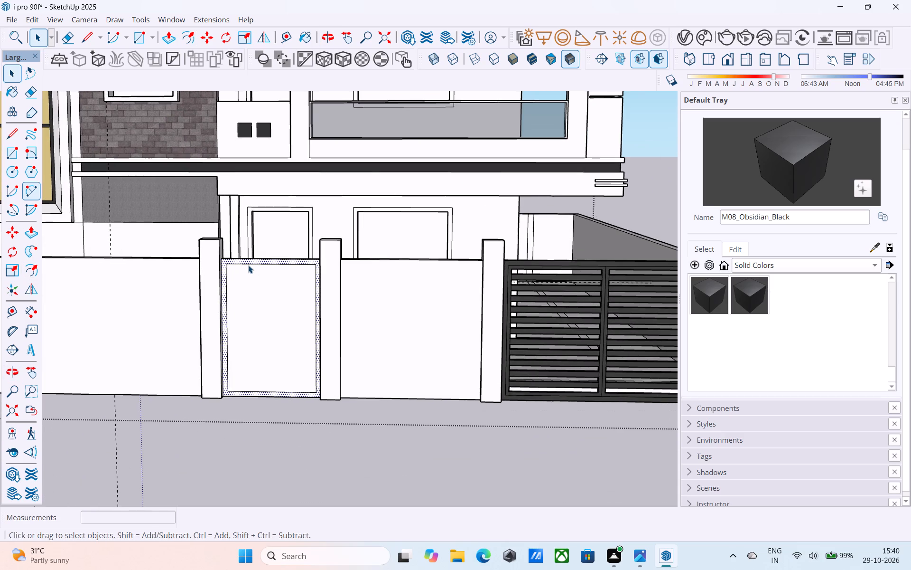
scroll(248, 265, up, 5)
click(244, 264)
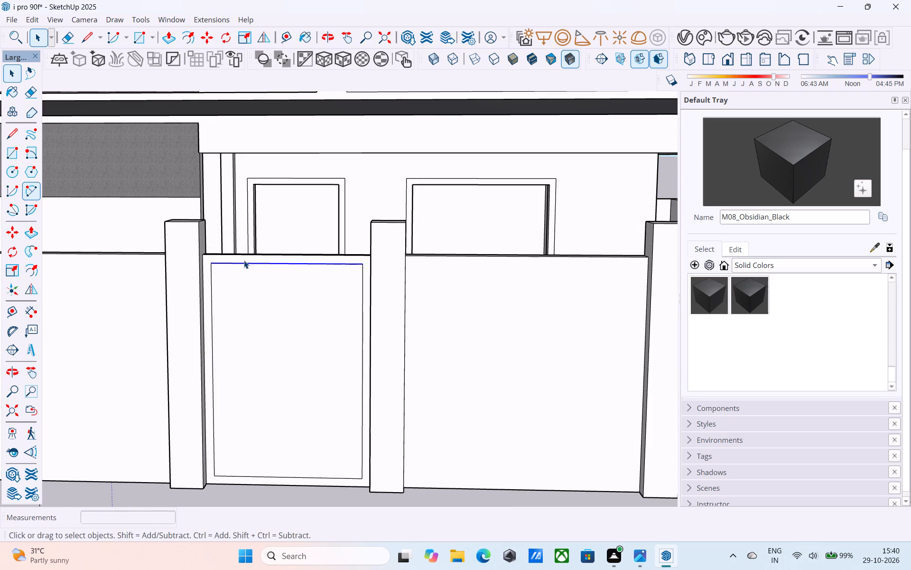
key(m)
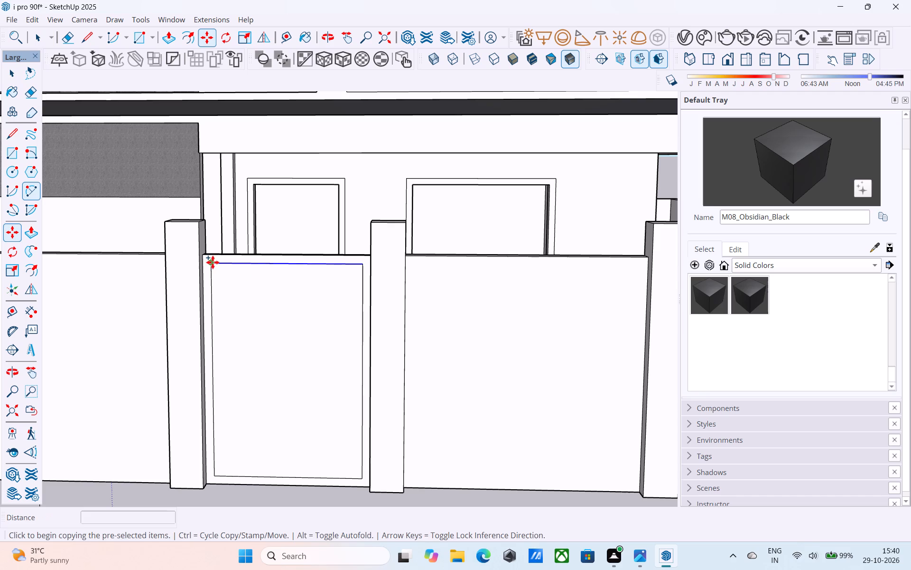
click(213, 262)
scroll(207, 183, down, 6)
scroll(222, 274, up, 9)
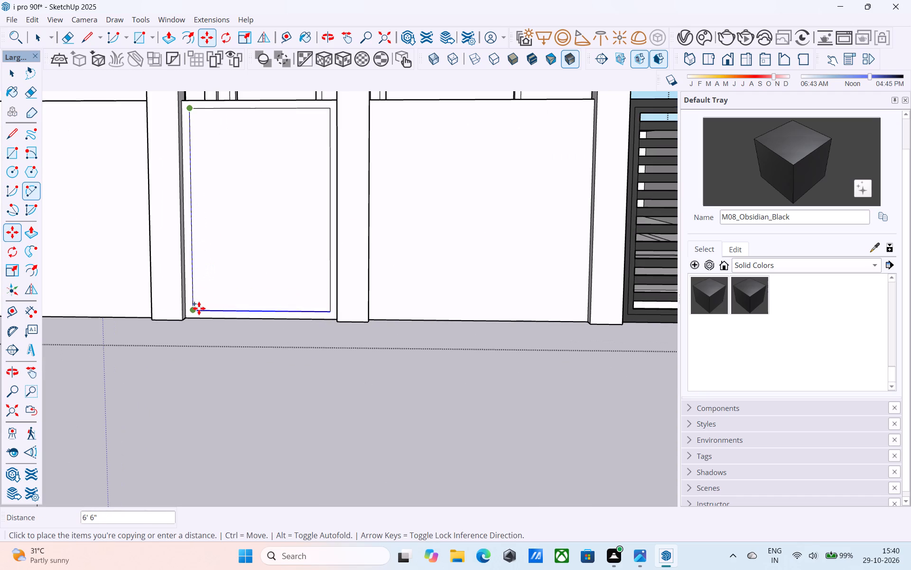
click(197, 308)
text(/23)
key(Return)
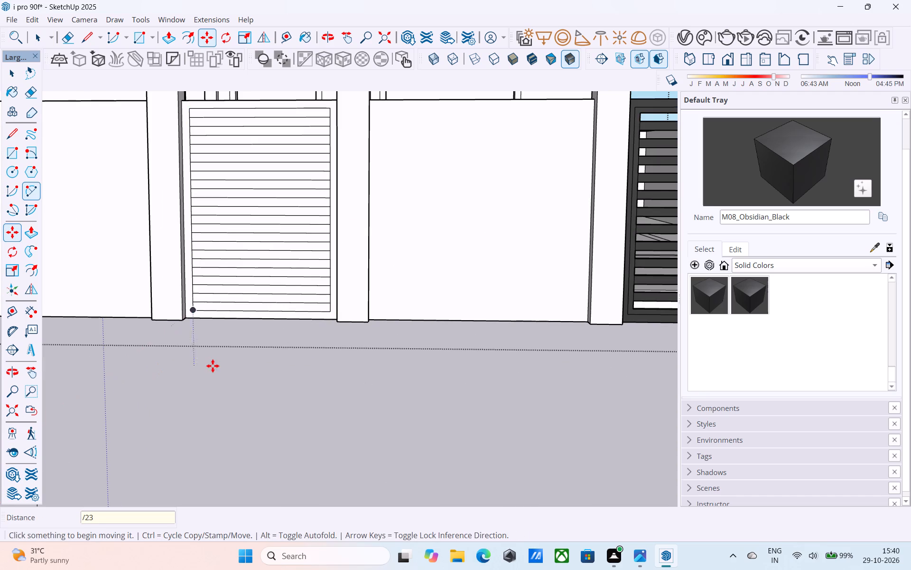
scroll(254, 277, down, 12)
middle_click(258, 394)
scroll(224, 219, up, 6)
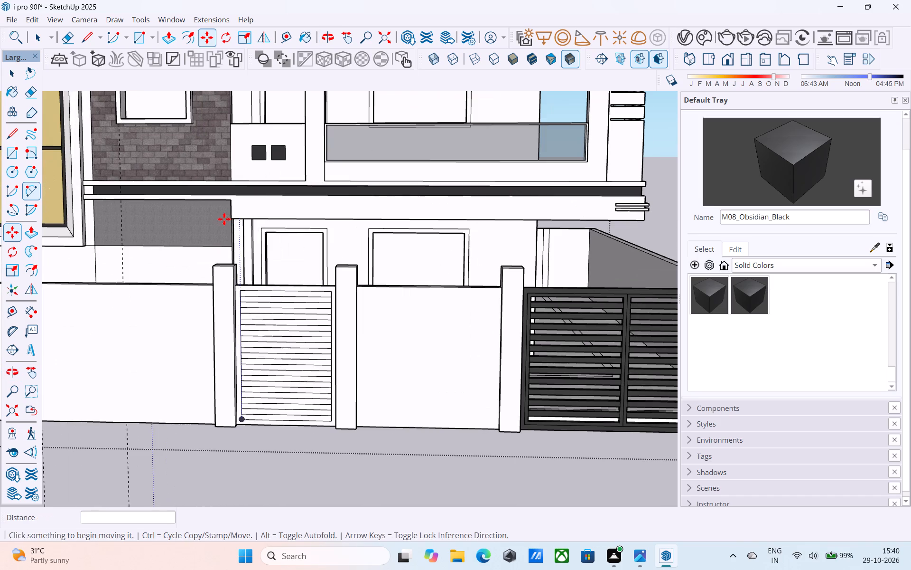
Push the topmost strip of the small gate panel back 3" to cut an opening through it.
key(space)
scroll(276, 300, up, 7)
click(277, 288)
scroll(279, 288, up, 3)
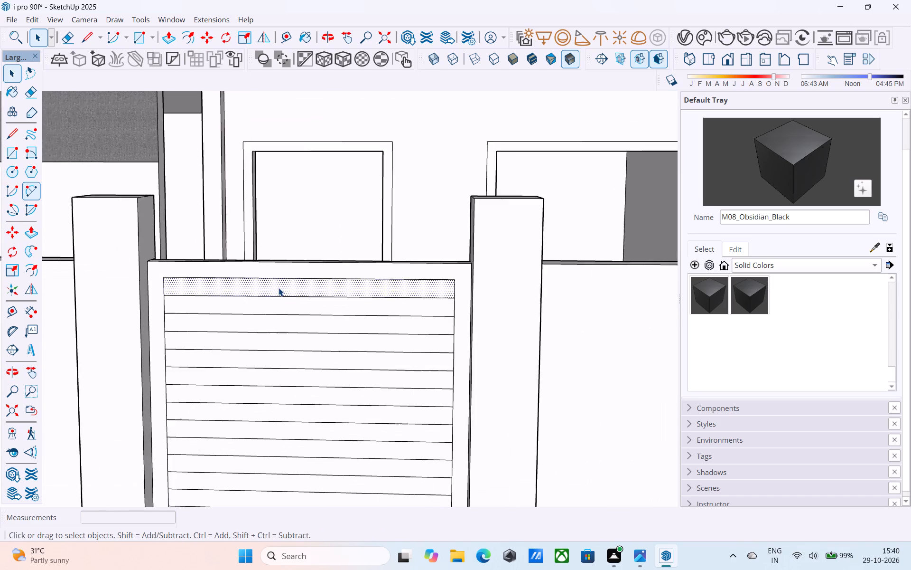
scroll(279, 288, up, 6)
key(p)
click(279, 288)
scroll(291, 287, up, 5)
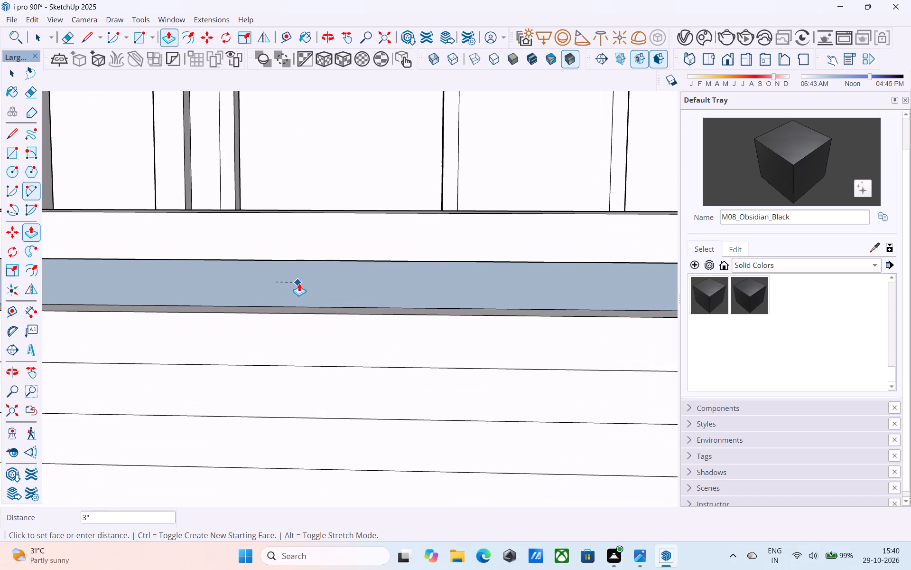
scroll(520, 285, down, 2)
middle_drag(520, 284, 501, 277)
click(501, 277)
Repeat the 3" push on the third, fifth and seventh strips from the top to open alternate gaps.
scroll(481, 210, down, 6)
middle_drag(477, 209, 441, 276)
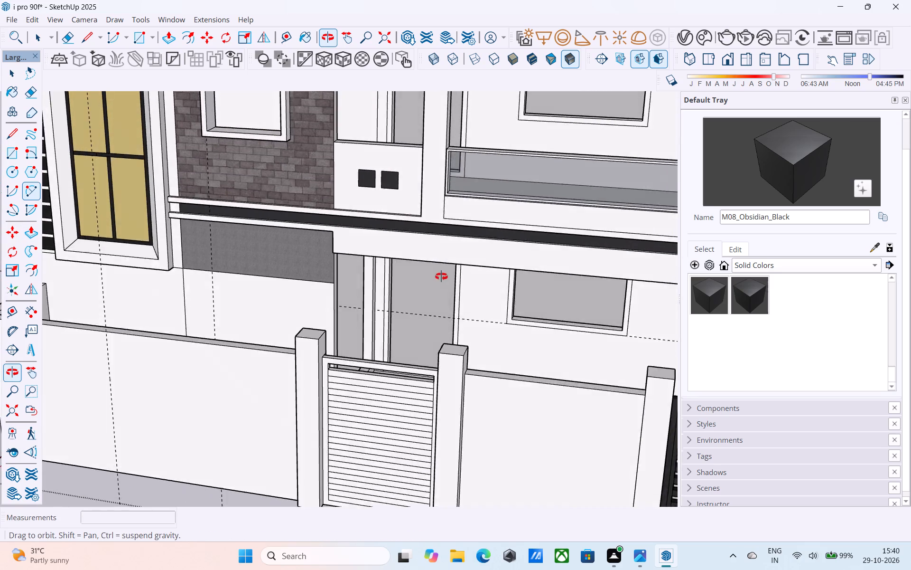
middle_drag(441, 276, 186, 229)
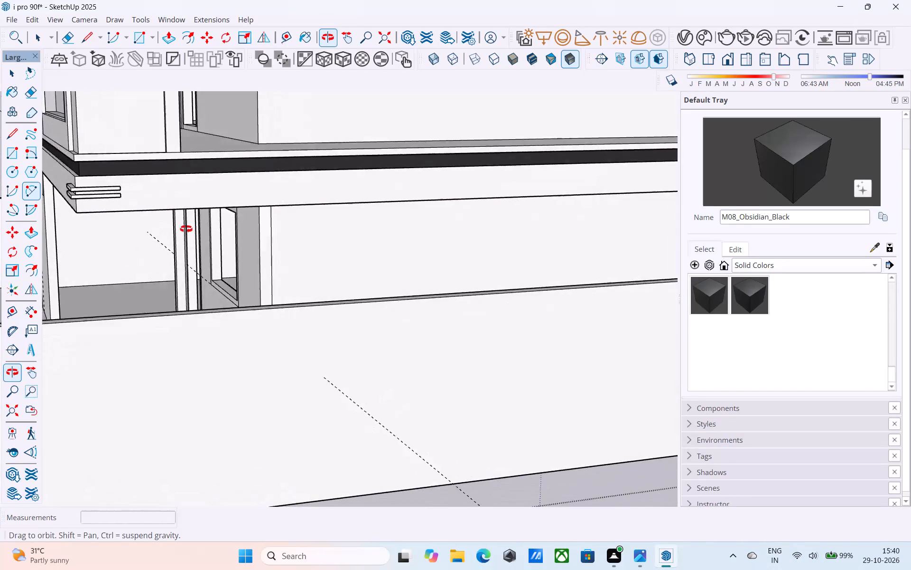
middle_drag(186, 229, 421, 240)
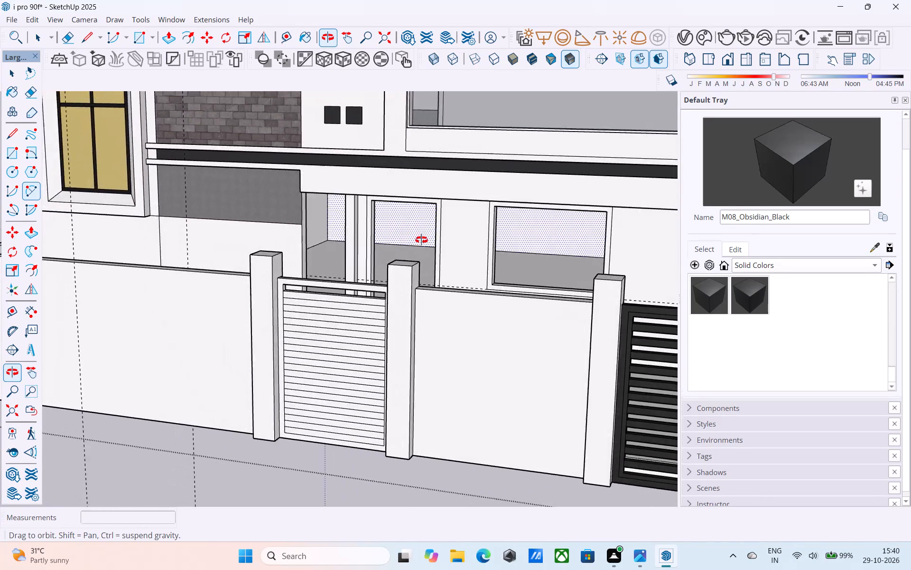
middle_drag(421, 240, 467, 227)
scroll(460, 268, up, 10)
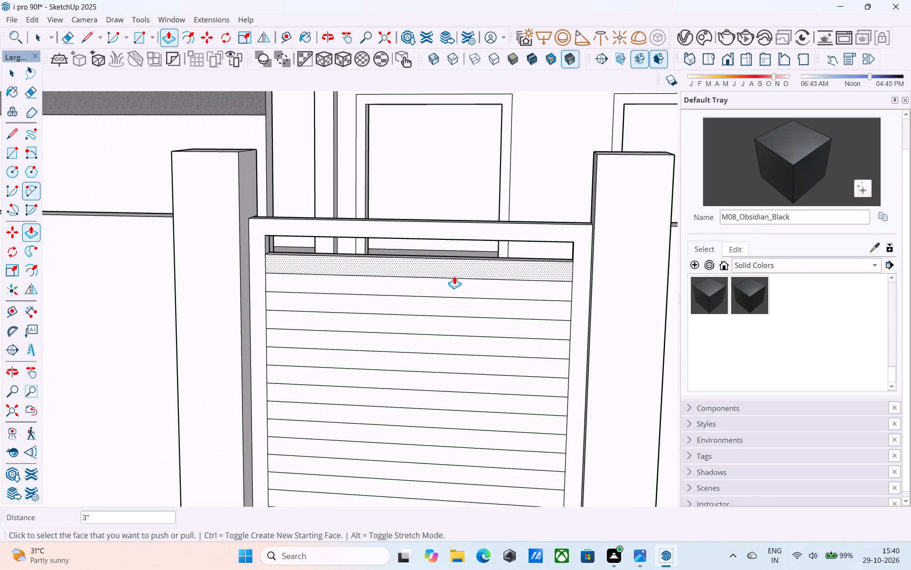
double_click(455, 283)
scroll(59, 96, down, 6)
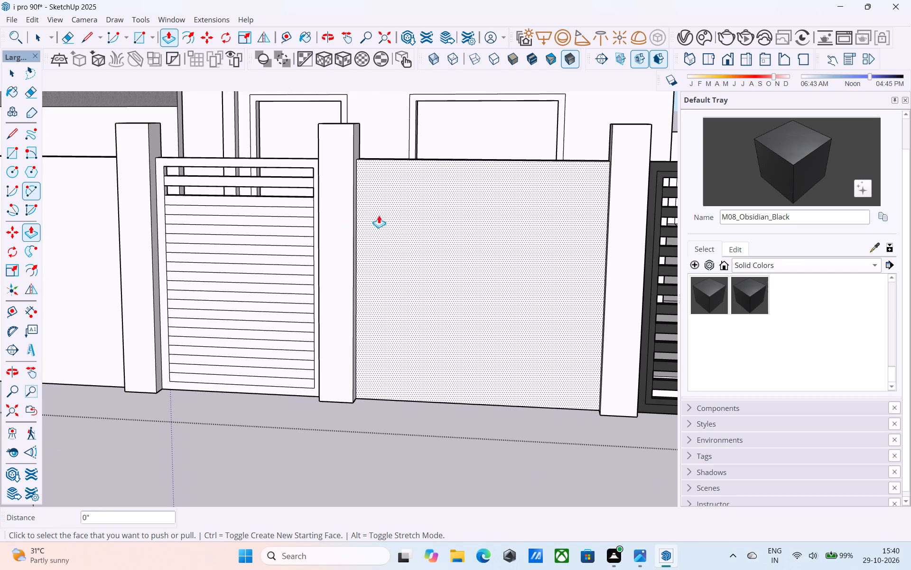
scroll(313, 164, down, 8)
middle_drag(306, 171, 338, 163)
scroll(369, 166, up, 5)
middle_drag(381, 153, 387, 177)
scroll(383, 223, up, 16)
double_click(384, 220)
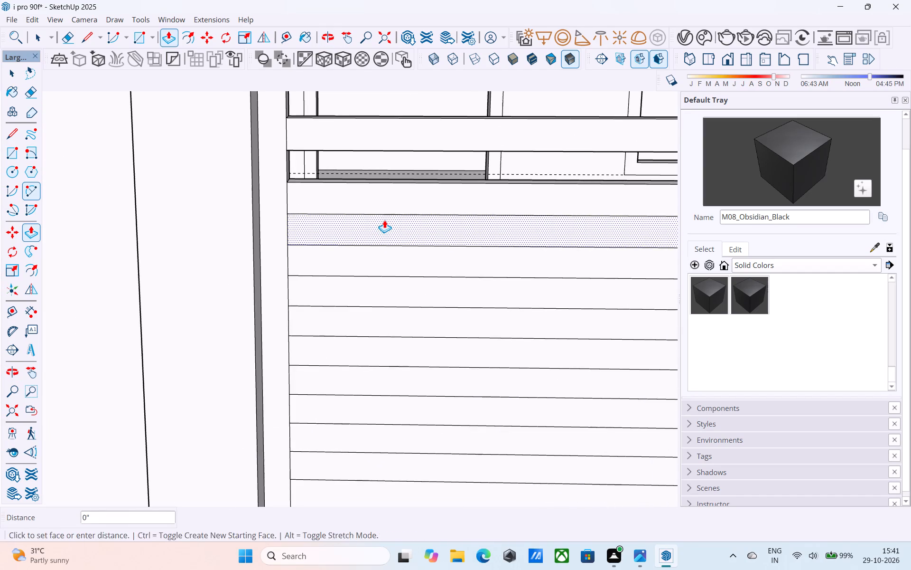
double_click(393, 281)
scroll(381, 274, down, 5)
scroll(409, 300, up, 5)
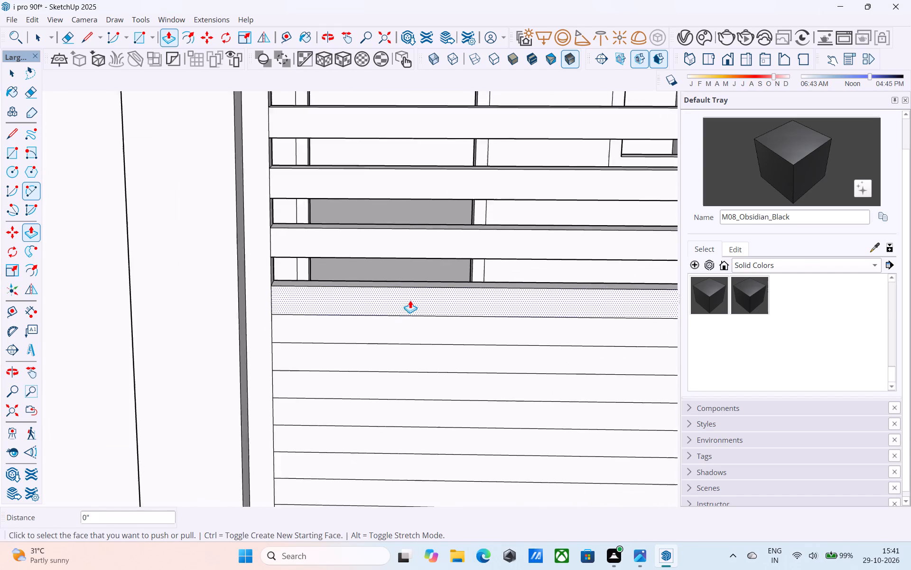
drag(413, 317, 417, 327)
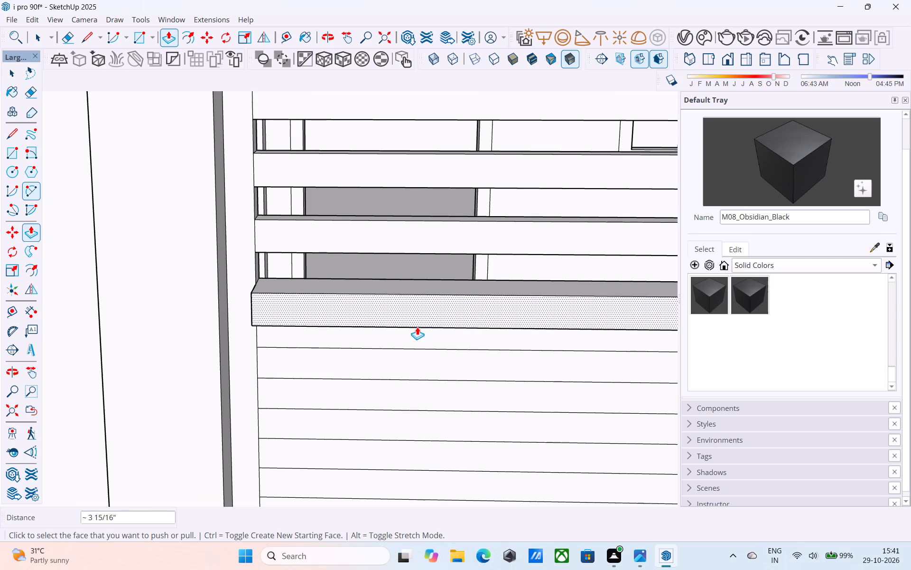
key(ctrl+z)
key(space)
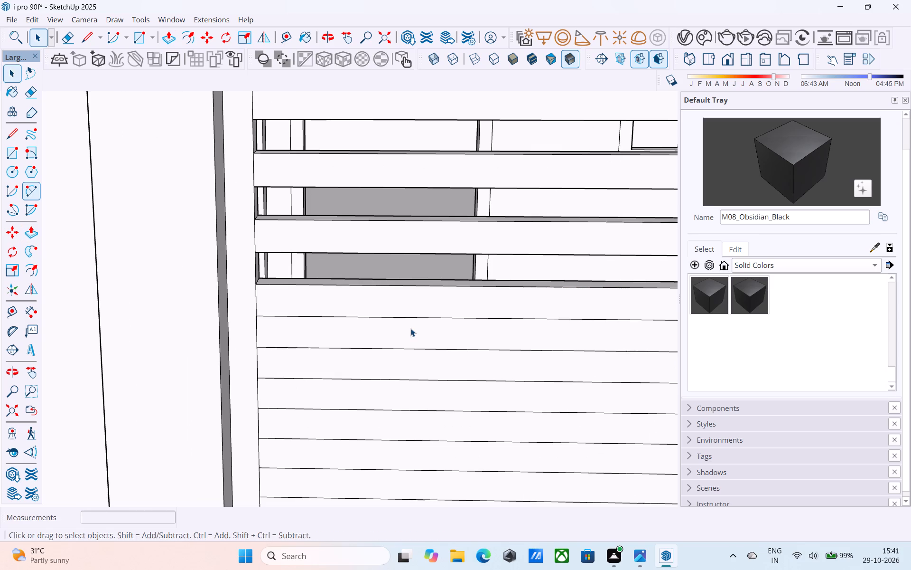
Push the ninth and eleventh strips from the top of the small gate panel back 3" to open further gaps.
click(410, 328)
key(p)
click(421, 337)
scroll(420, 337, up, 4)
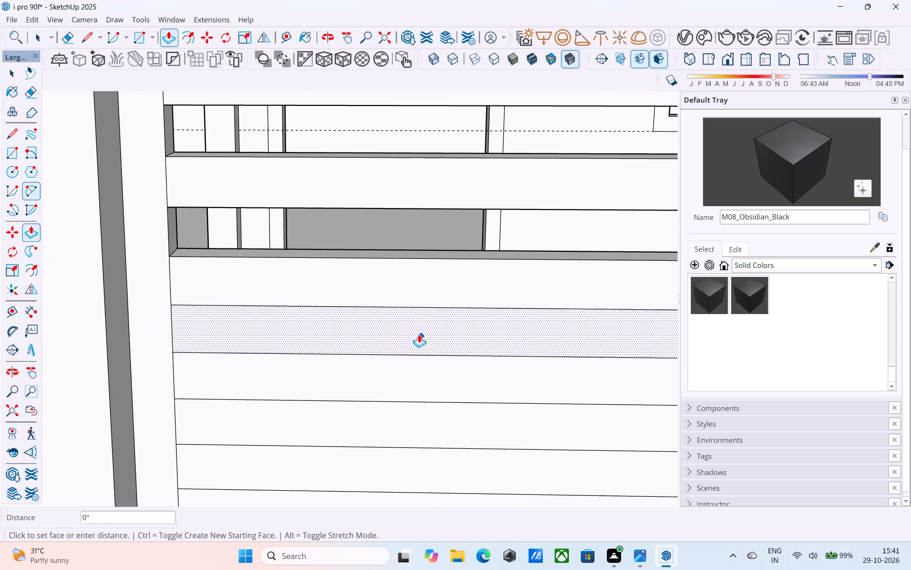
click(403, 317)
scroll(353, 219, down, 6)
scroll(354, 276, up, 5)
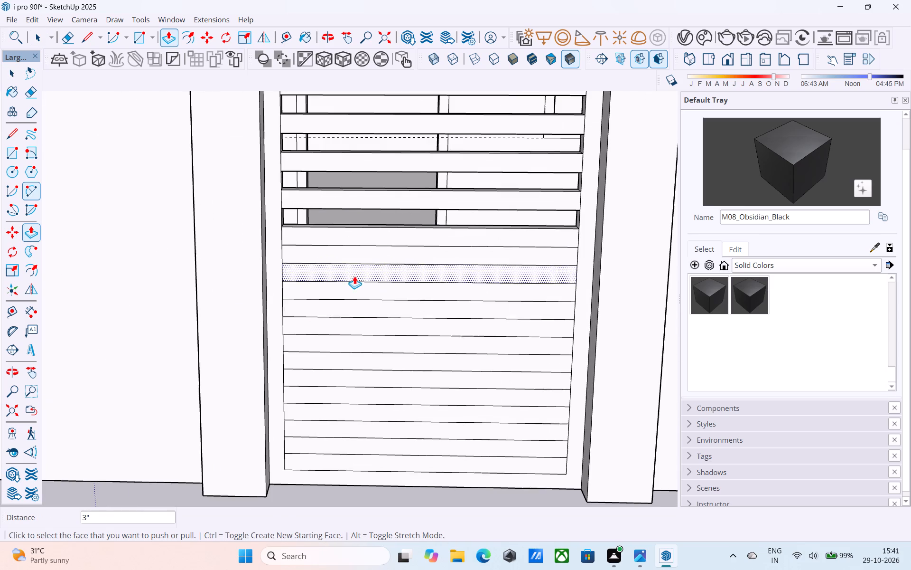
double_click(352, 252)
scroll(352, 252, up, 5)
scroll(359, 277, down, 4)
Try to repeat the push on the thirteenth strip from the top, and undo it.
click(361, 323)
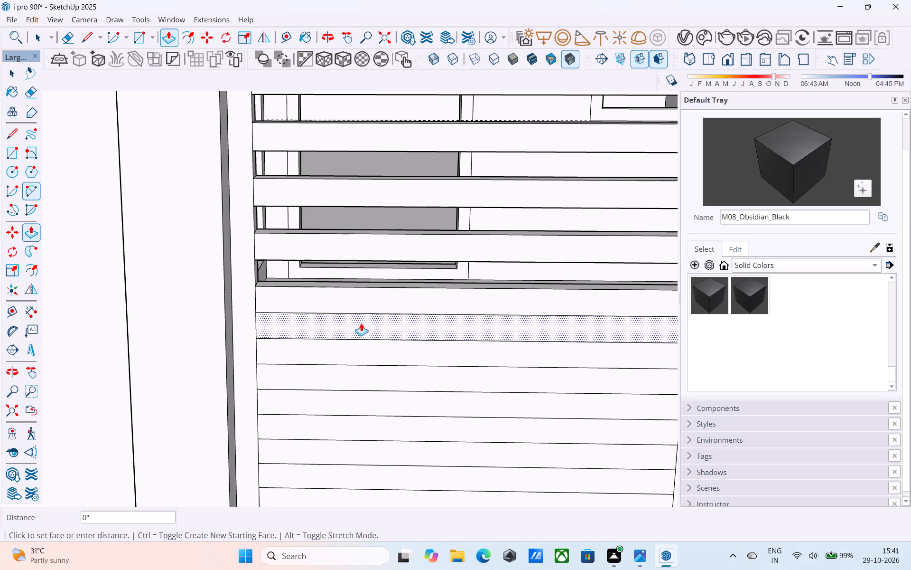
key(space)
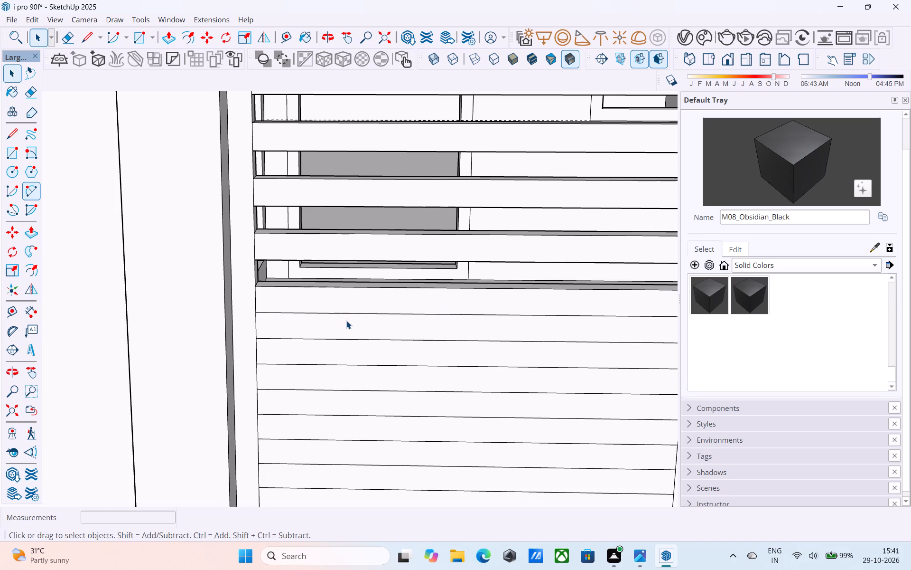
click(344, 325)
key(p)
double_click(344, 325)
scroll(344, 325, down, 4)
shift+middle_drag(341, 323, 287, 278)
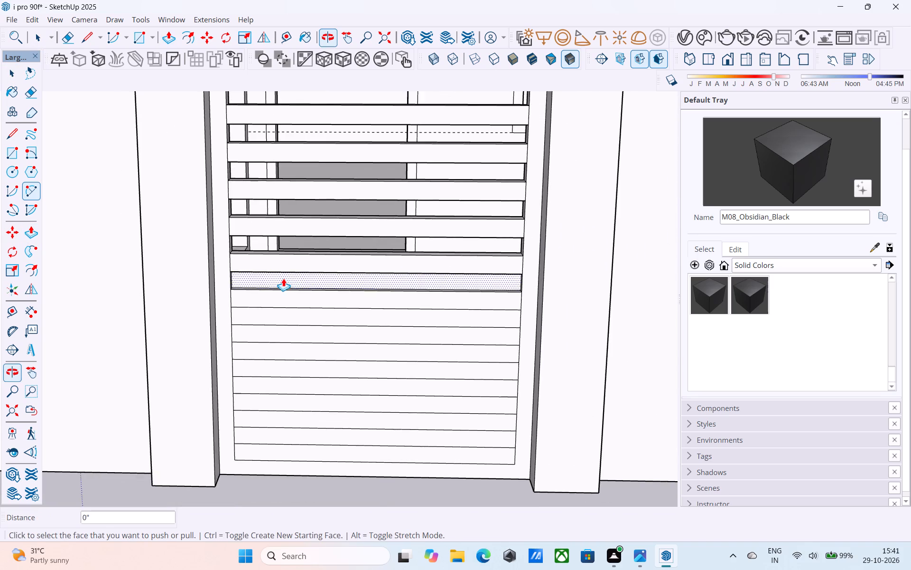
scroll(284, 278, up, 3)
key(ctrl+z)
Push the thirteenth strip from the top back 3", using the existing openings as the depth reference.
scroll(284, 278, up, 4)
click(285, 278)
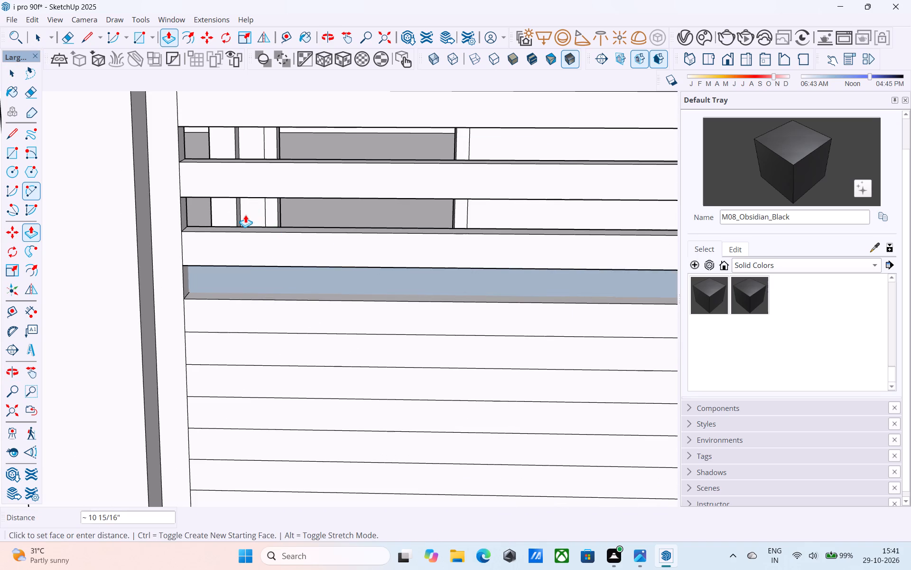
scroll(245, 215, up, 1)
middle_drag(243, 221, 235, 261)
click(234, 280)
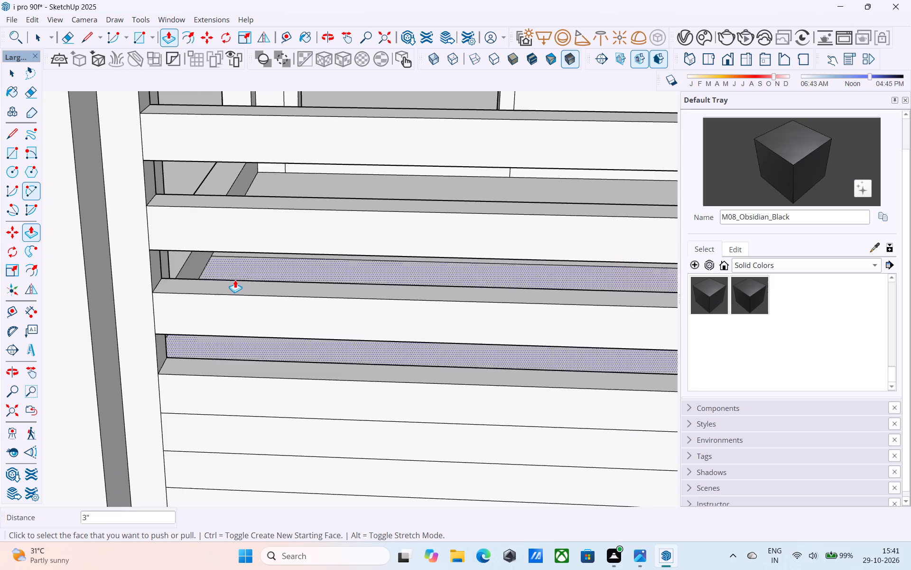
Push the fifteenth strip from the top back 3" to match the depth of the gap above.
scroll(235, 280, down, 5)
middle_drag(267, 338, 243, 212)
scroll(272, 260, up, 5)
double_click(272, 260)
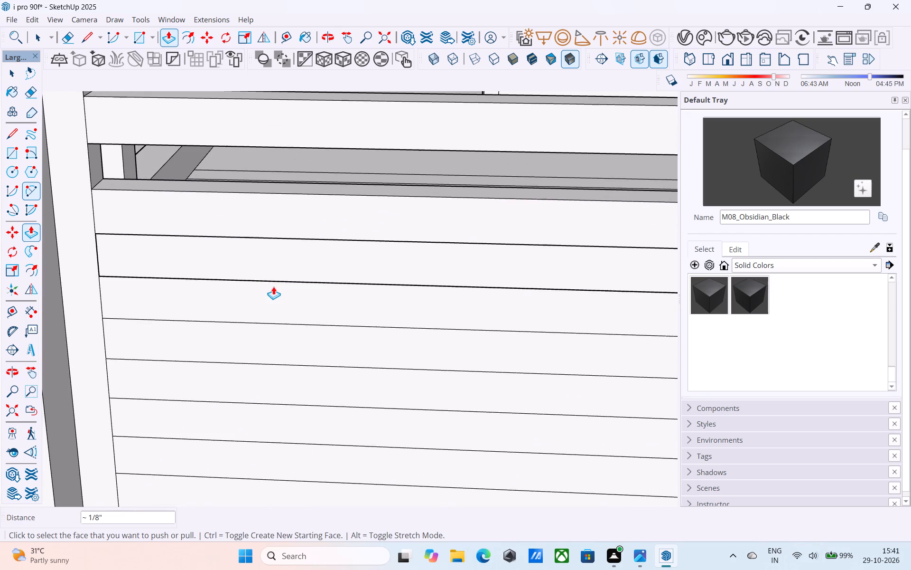
key(ctrl+z)
click(275, 269)
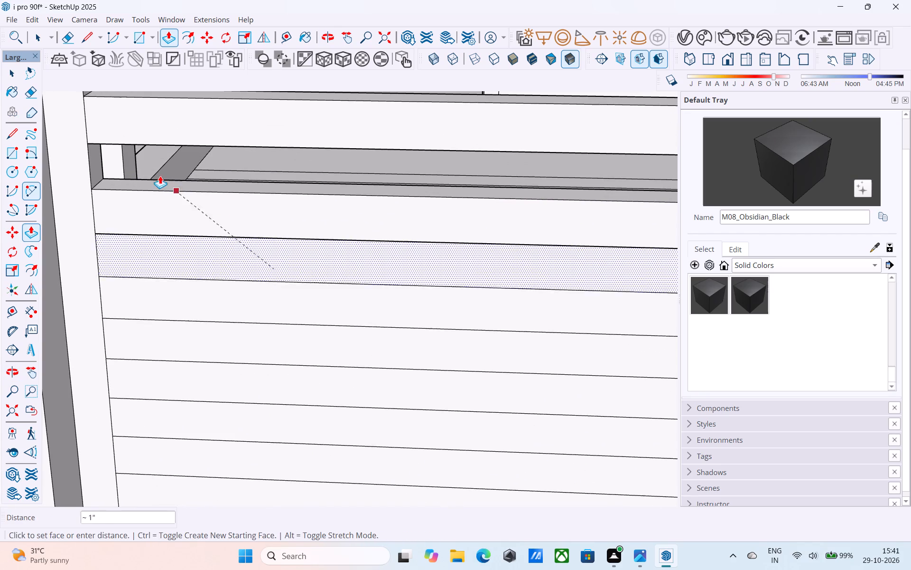
click(155, 179)
Repeat the 3" push on the seventeenth, nineteenth, twenty-first and twenty-third strips to finish the alternate gaps.
scroll(157, 184, down, 5)
middle_drag(230, 297, 209, 237)
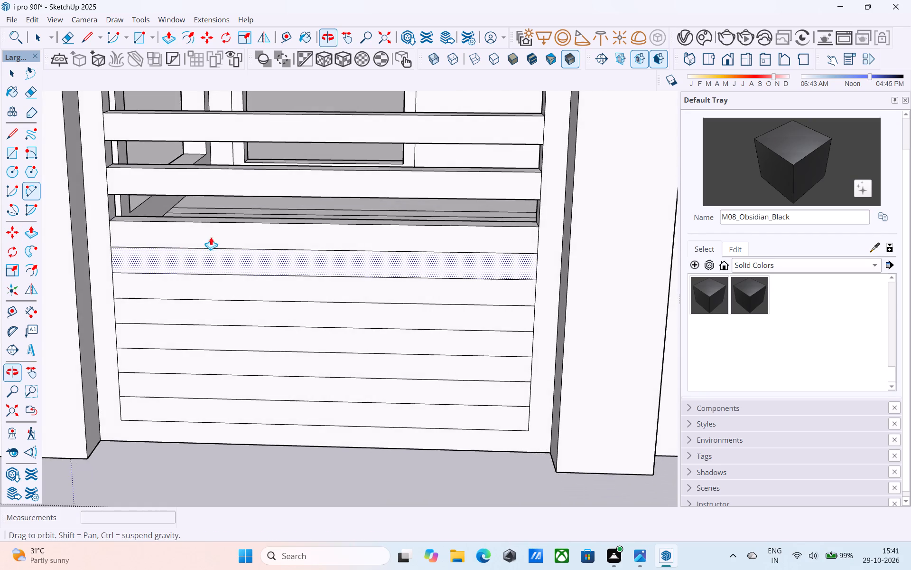
scroll(206, 265, up, 4)
double_click(206, 266)
scroll(208, 270, down, 3)
shift+middle_drag(214, 280, 236, 221)
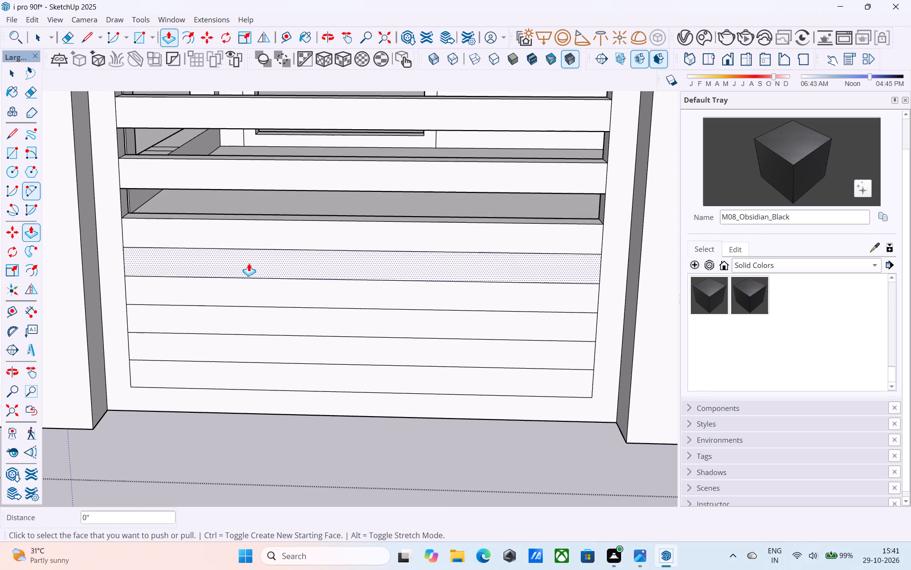
double_click(249, 263)
double_click(261, 315)
shift+middle_drag(261, 316, 269, 227)
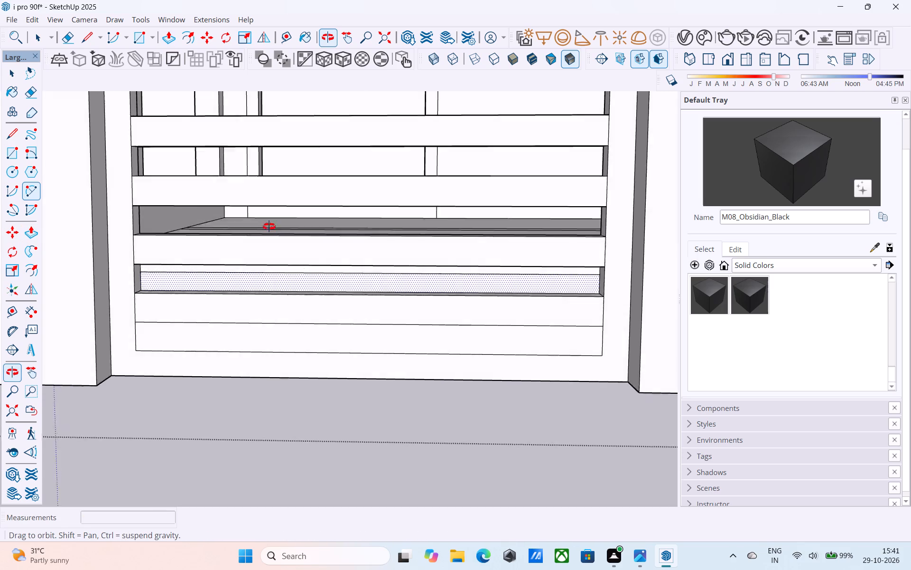
shift+middle_drag(269, 227, 270, 183)
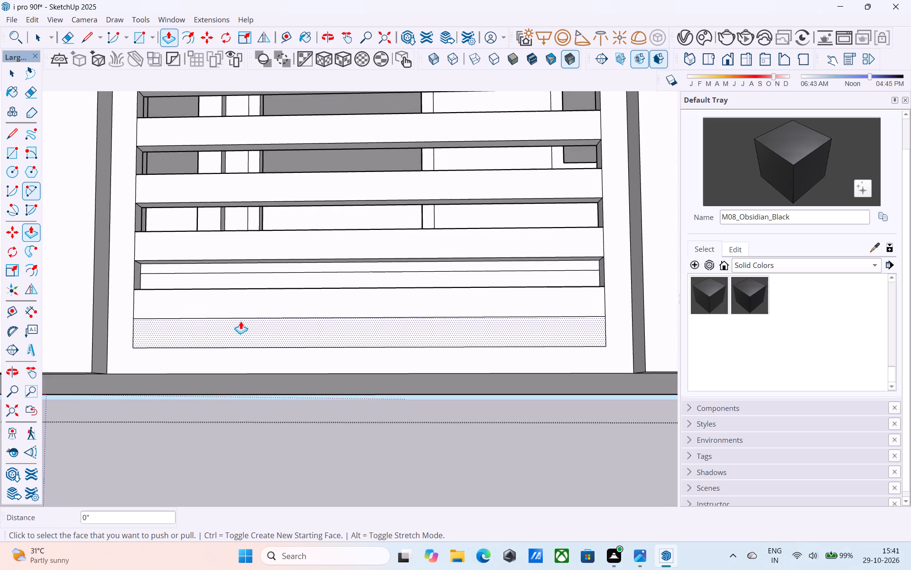
double_click(241, 321)
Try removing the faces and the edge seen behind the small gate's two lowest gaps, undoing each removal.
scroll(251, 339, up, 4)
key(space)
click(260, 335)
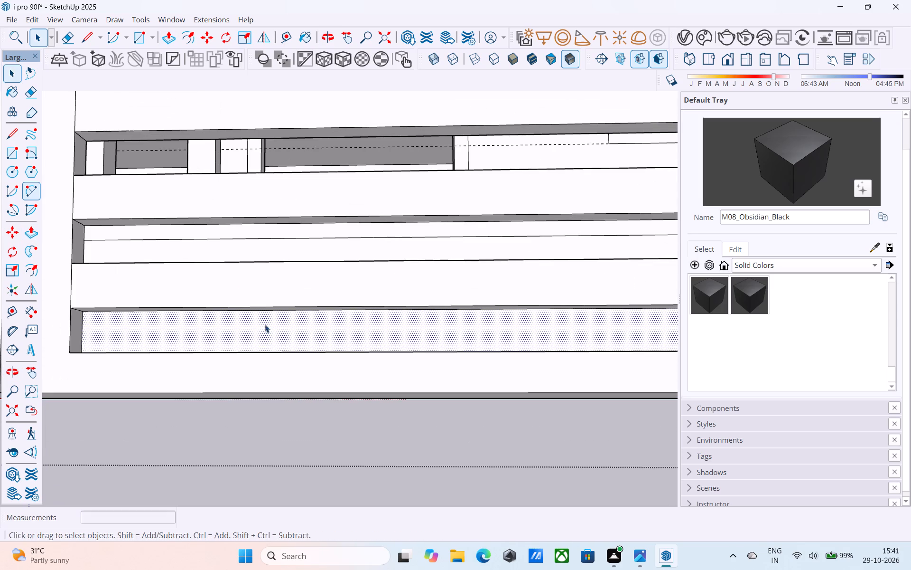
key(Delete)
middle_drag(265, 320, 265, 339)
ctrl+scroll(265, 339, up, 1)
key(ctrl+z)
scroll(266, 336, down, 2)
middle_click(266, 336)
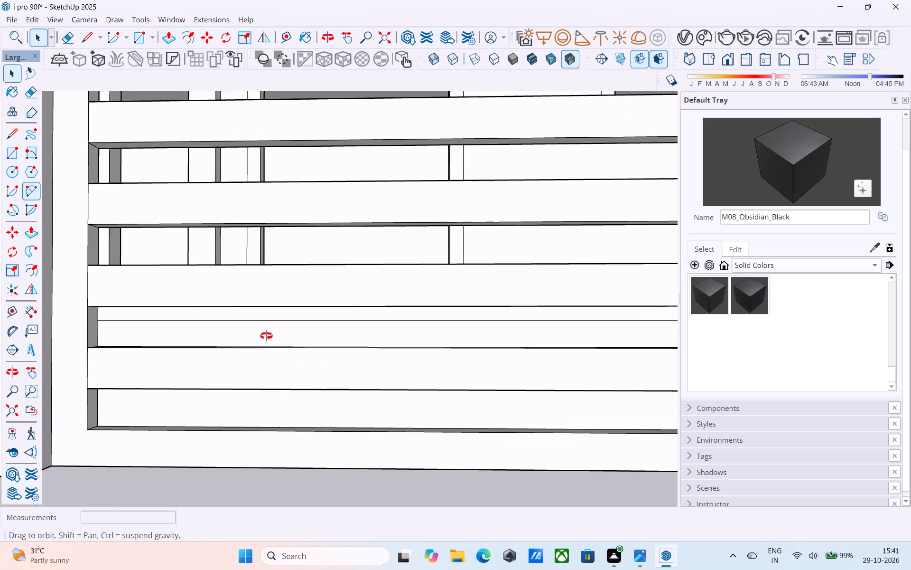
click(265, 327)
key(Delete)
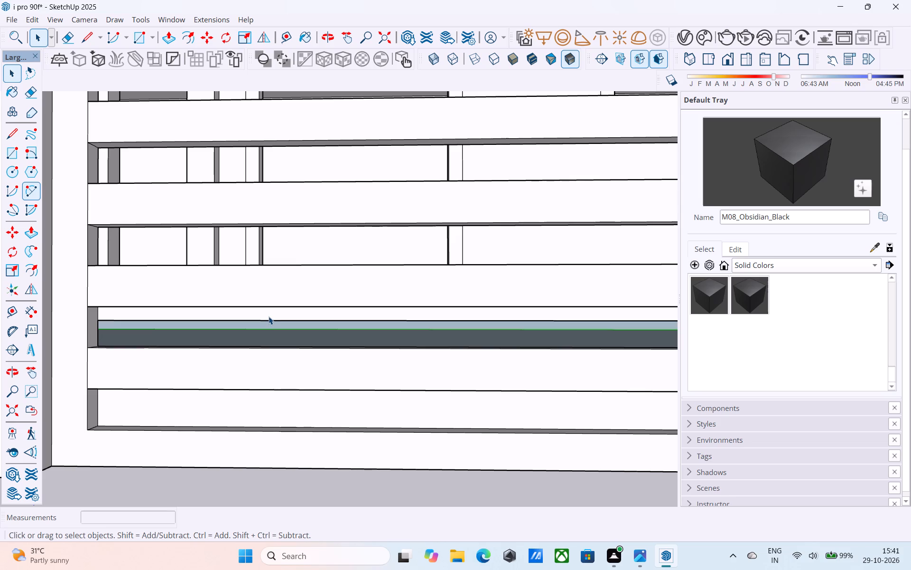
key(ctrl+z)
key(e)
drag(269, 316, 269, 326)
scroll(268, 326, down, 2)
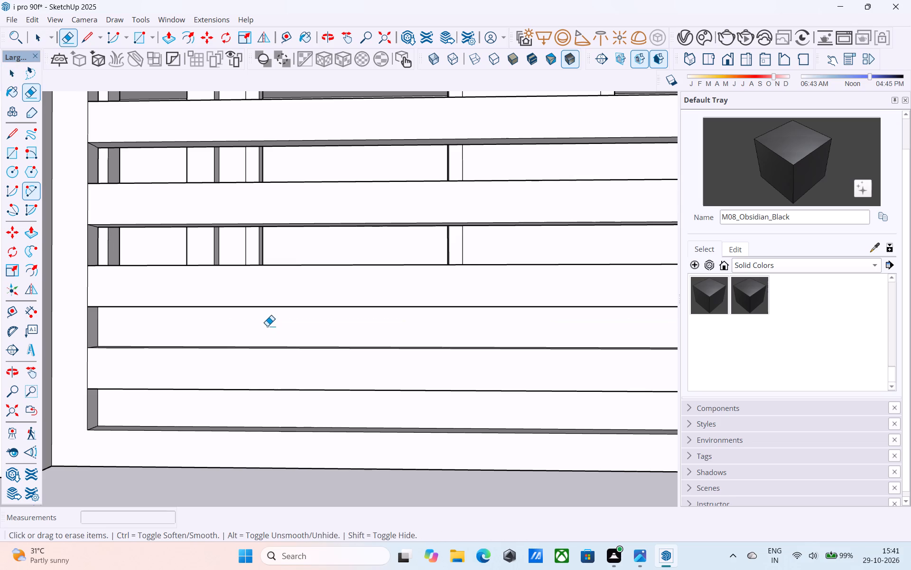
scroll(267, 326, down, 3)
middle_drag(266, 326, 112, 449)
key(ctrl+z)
Save the model.
scroll(268, 300, down, 5)
middle_drag(268, 300, 431, 183)
shift+middle_drag(406, 308, 398, 273)
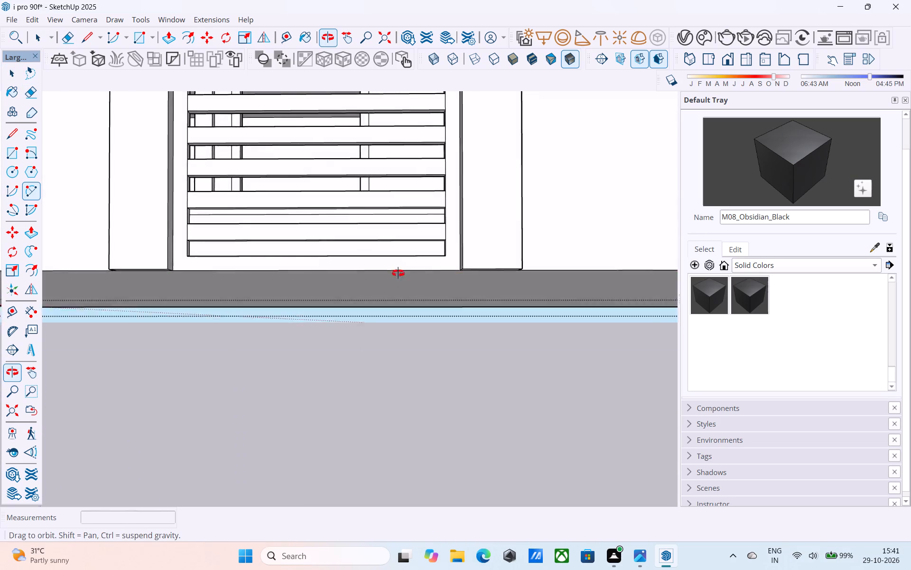
shift+middle_drag(398, 273, 364, 458)
scroll(352, 419, down, 11)
shift+middle_drag(345, 405, 315, 408)
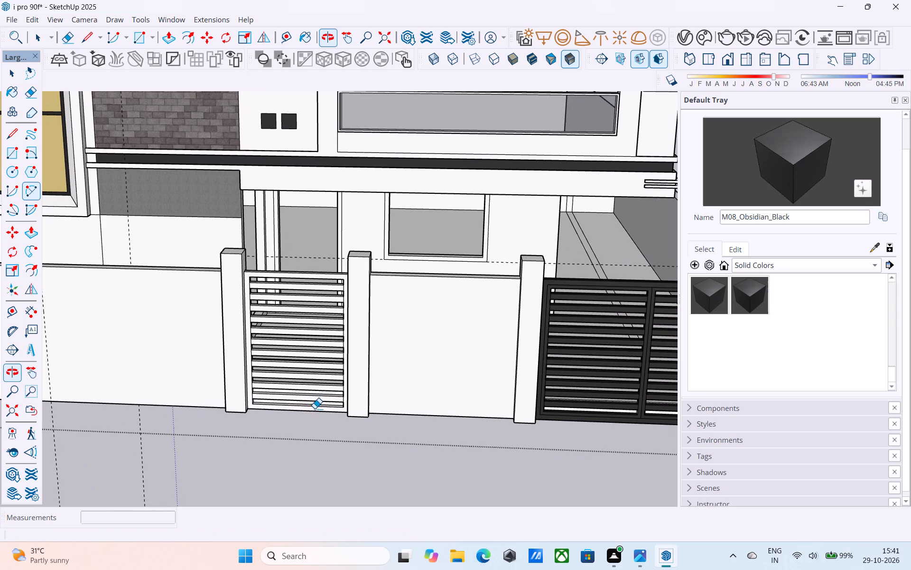
key(space)
key(ctrl+s)
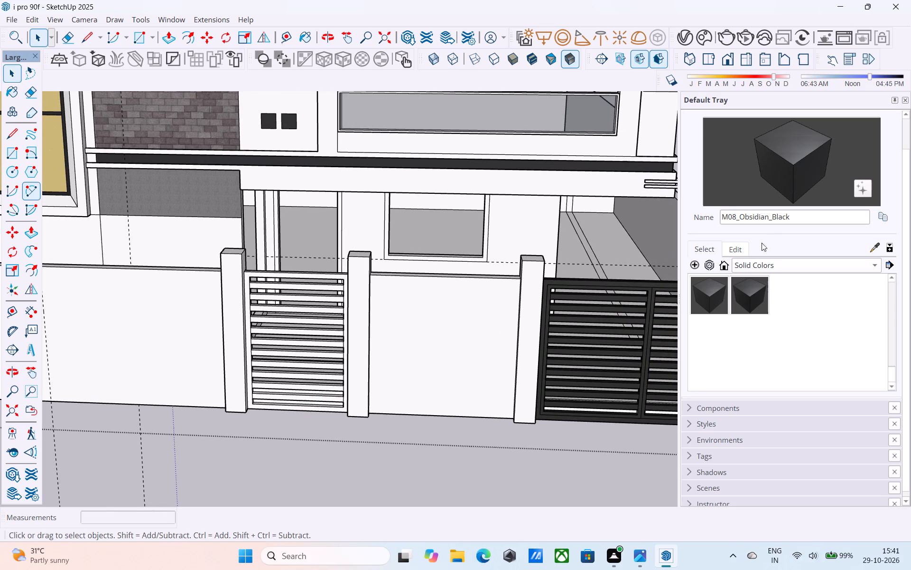
Paint the front of the small gate's frame and its top four slats with M08_Obsidian_Black.
click(772, 156)
scroll(282, 297, up, 12)
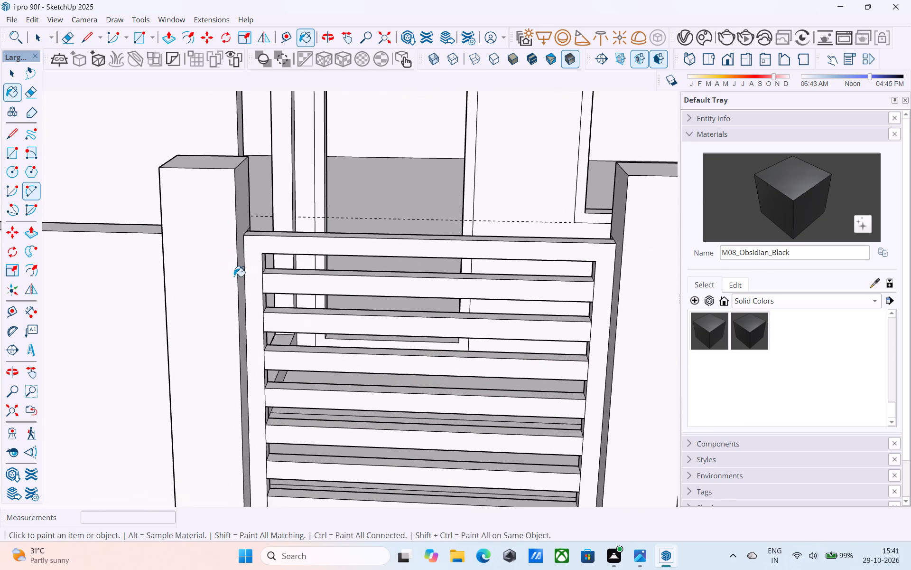
click(247, 273)
click(278, 282)
click(301, 331)
scroll(282, 263, down, 7)
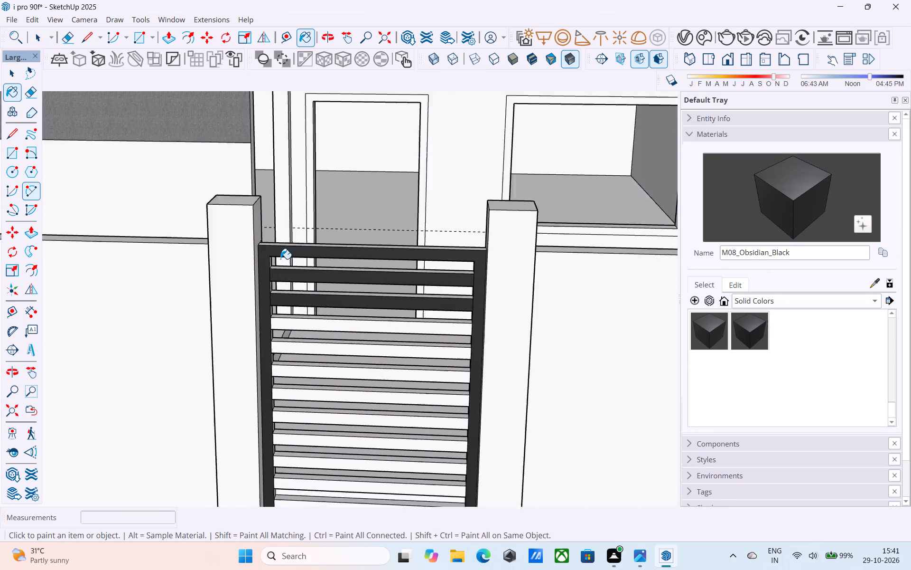
scroll(300, 325, up, 4)
click(298, 321)
click(300, 295)
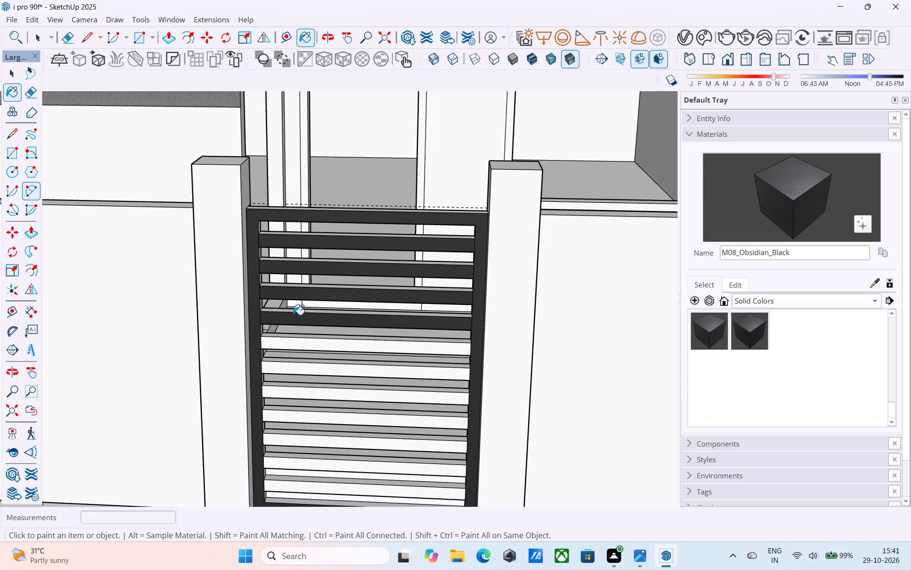
Paint the front faces of the small gate's remaining seven slats with M08_Obsidian_Black.
click(297, 344)
click(304, 371)
click(309, 392)
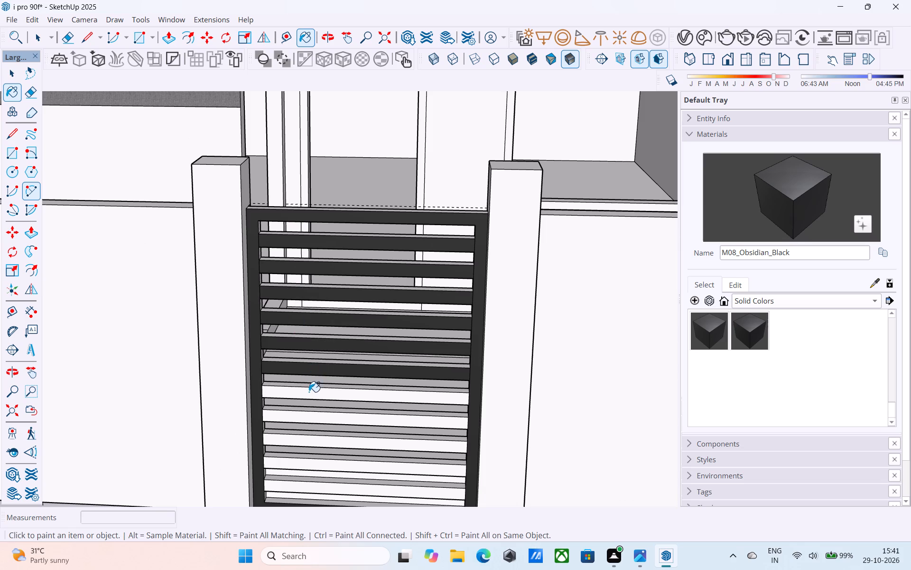
click(317, 412)
click(322, 422)
click(317, 443)
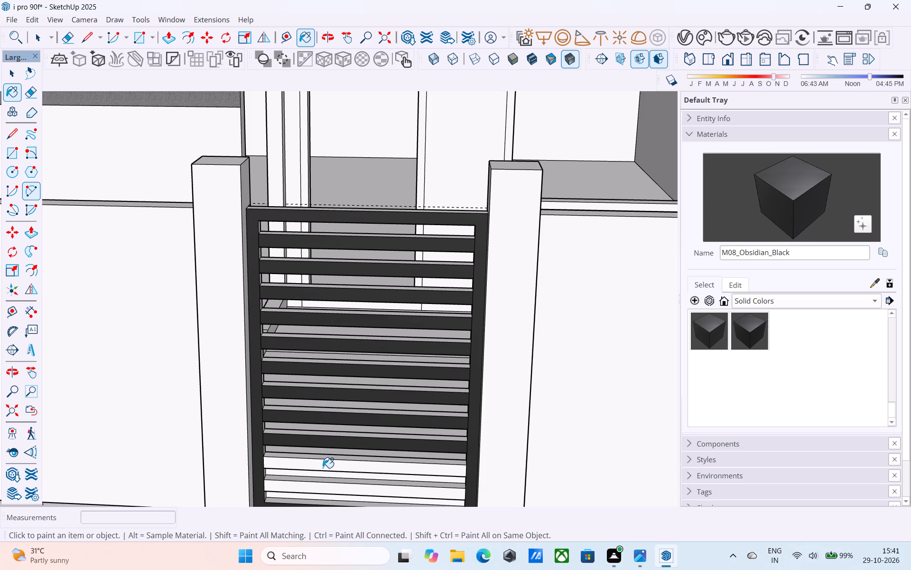
click(321, 464)
click(324, 484)
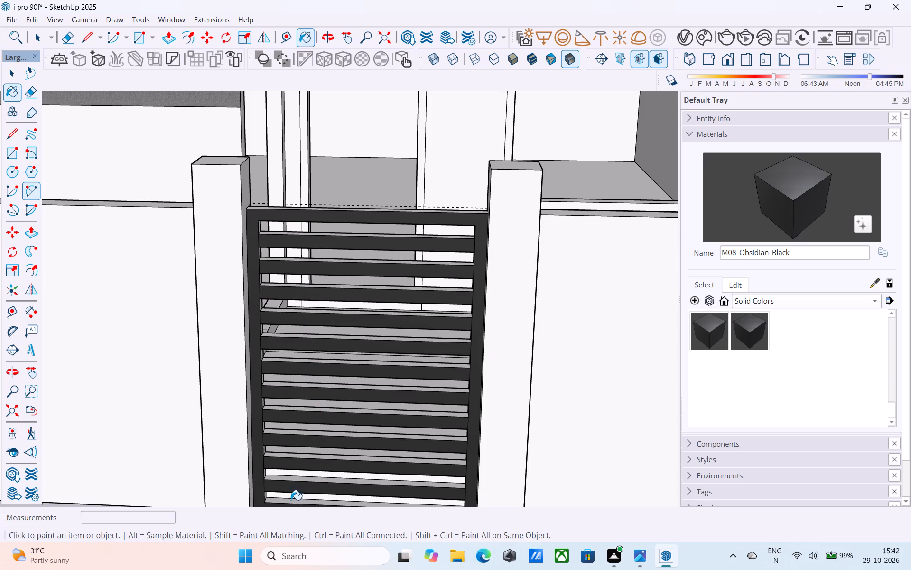
Paint the upward-facing surfaces of the small gate's lower and middle slats with M08_Obsidian_Black, working up from the bottom.
click(291, 500)
click(287, 480)
click(280, 455)
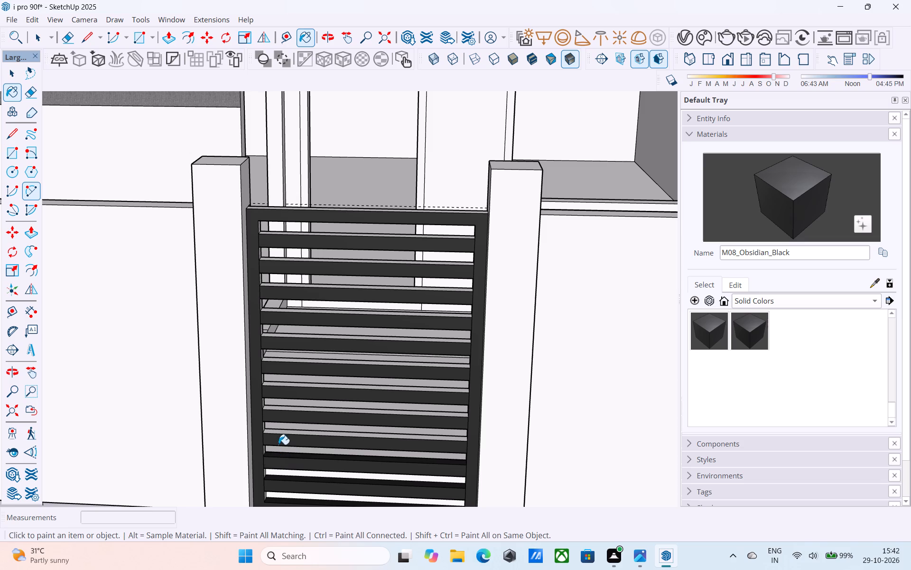
click(276, 432)
click(284, 407)
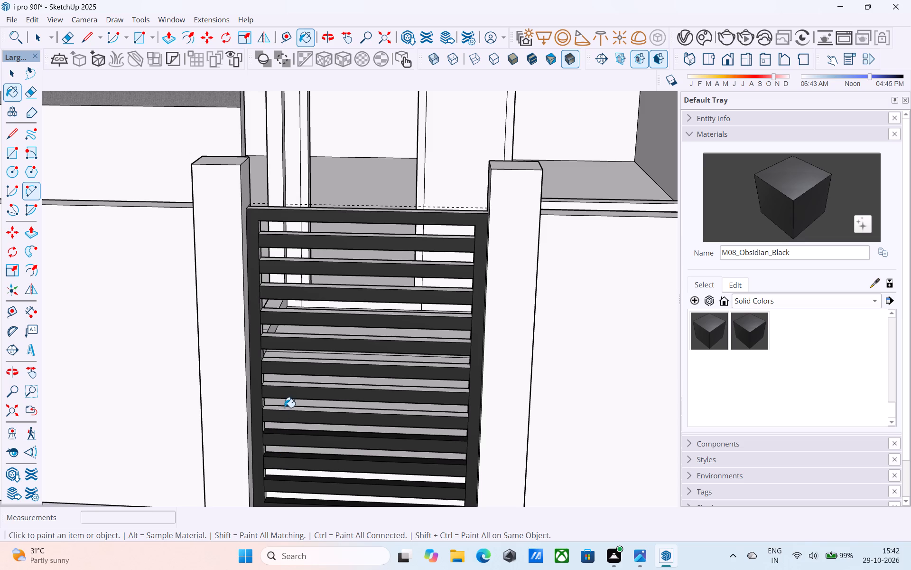
middle_drag(279, 414, 109, 464)
scroll(269, 437, up, 7)
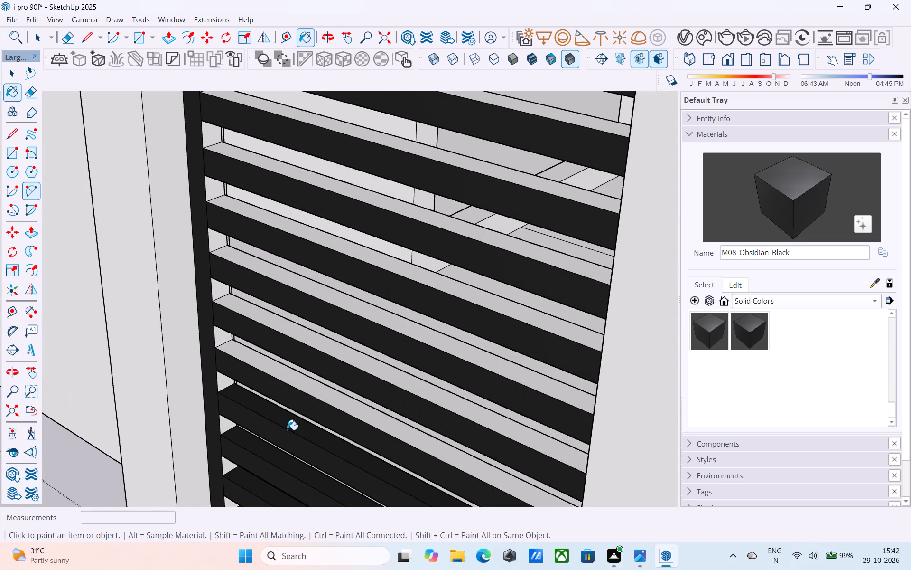
click(308, 393)
click(306, 338)
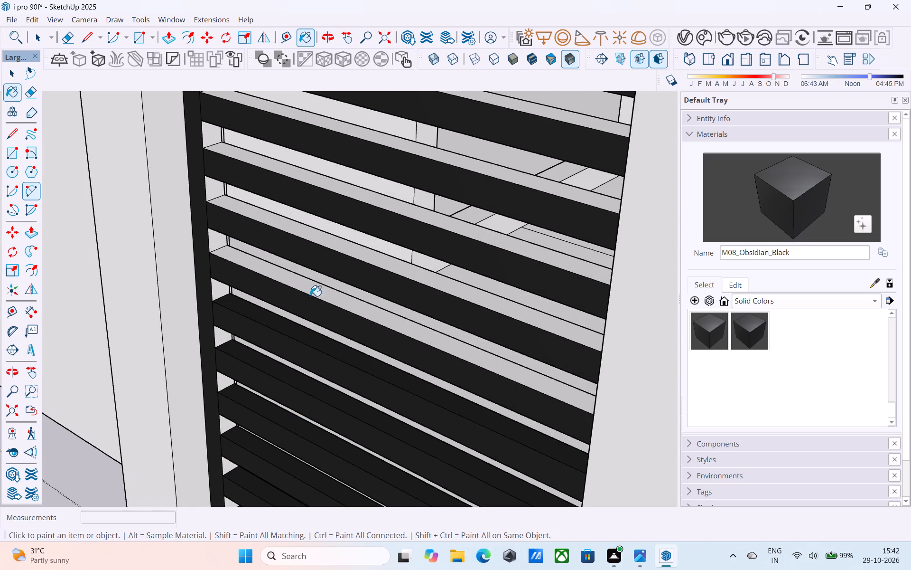
click(311, 290)
click(320, 240)
Paint the upward-facing surfaces of the small gate's upper slats and top rail with M08_Obsidian_Black.
scroll(275, 340, down, 5)
scroll(305, 298, up, 3)
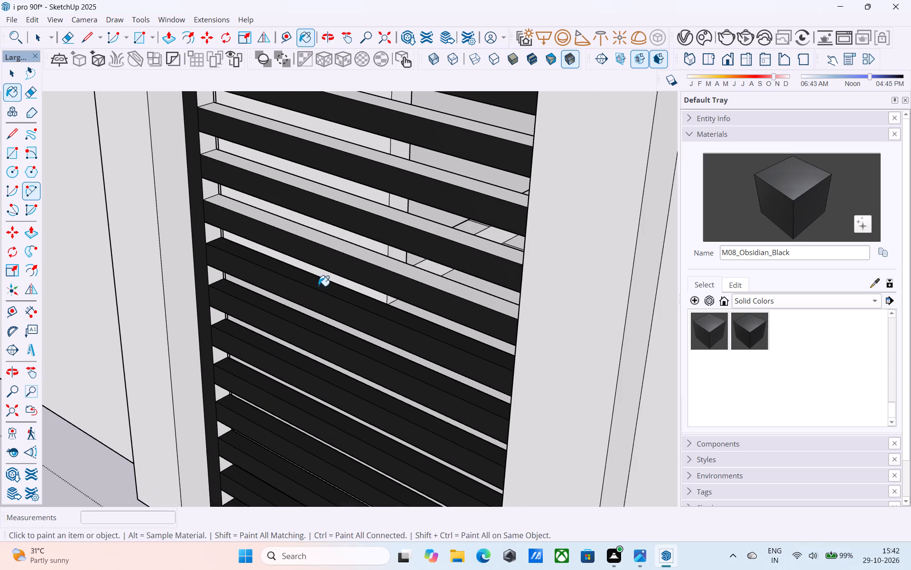
click(338, 247)
click(347, 203)
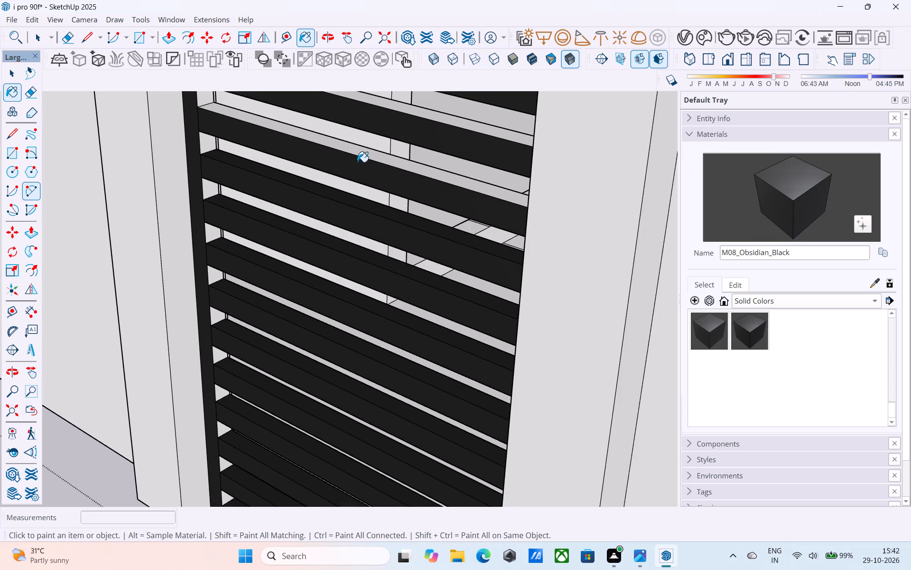
click(359, 155)
scroll(326, 245, down, 8)
middle_drag(306, 289, 290, 320)
scroll(328, 225, up, 5)
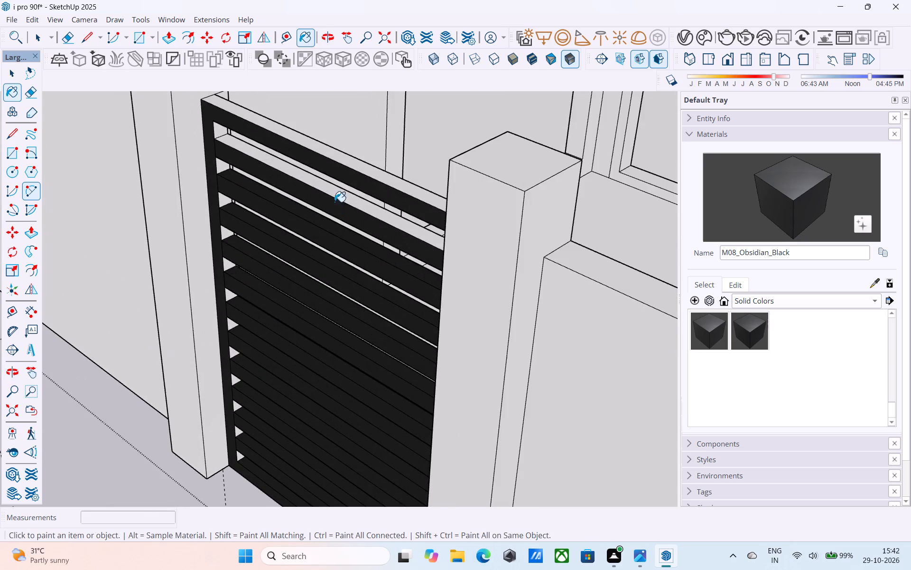
scroll(335, 202, up, 1)
click(358, 165)
click(349, 203)
Paint the downward-facing surfaces of the small gate's lower slats with M08_Obsidian_Black, working up from the bottom.
scroll(328, 233, down, 5)
middle_drag(307, 297, 307, 295)
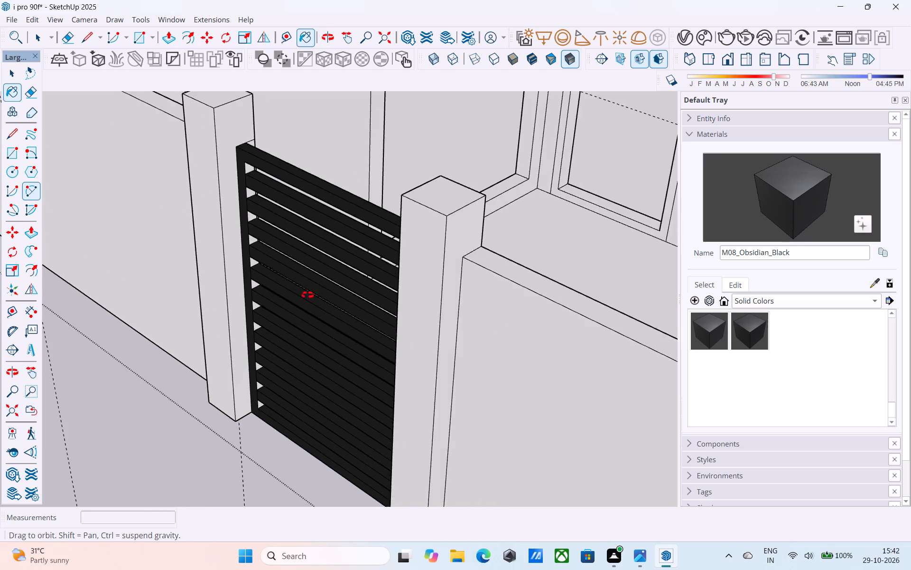
middle_drag(307, 295, 273, 104)
scroll(273, 299, up, 1)
middle_drag(273, 297, 251, 220)
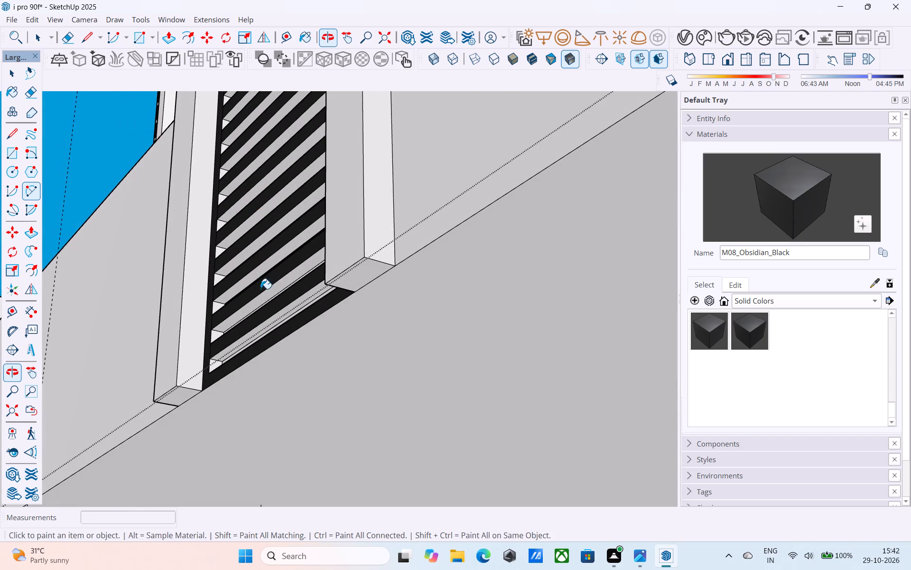
click(277, 322)
click(263, 296)
click(256, 268)
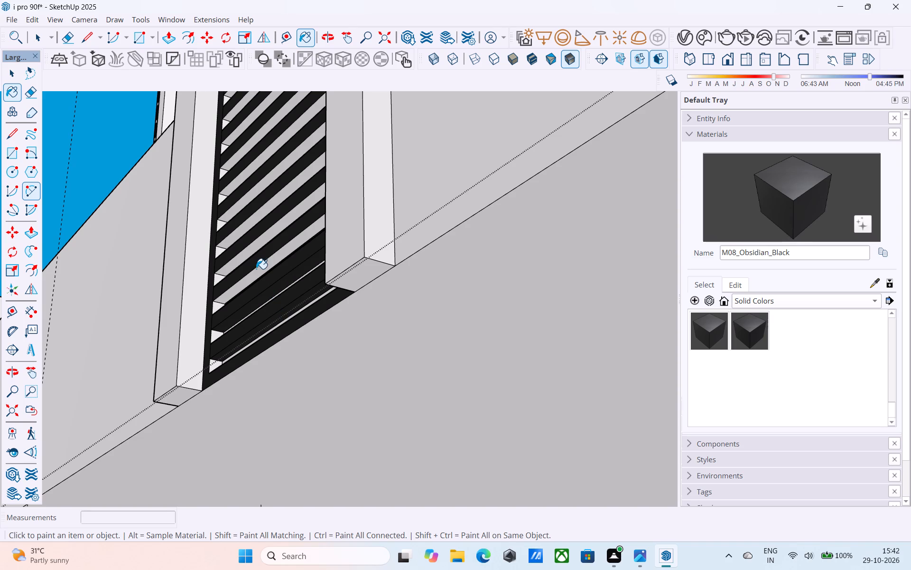
click(257, 271)
click(251, 247)
click(244, 224)
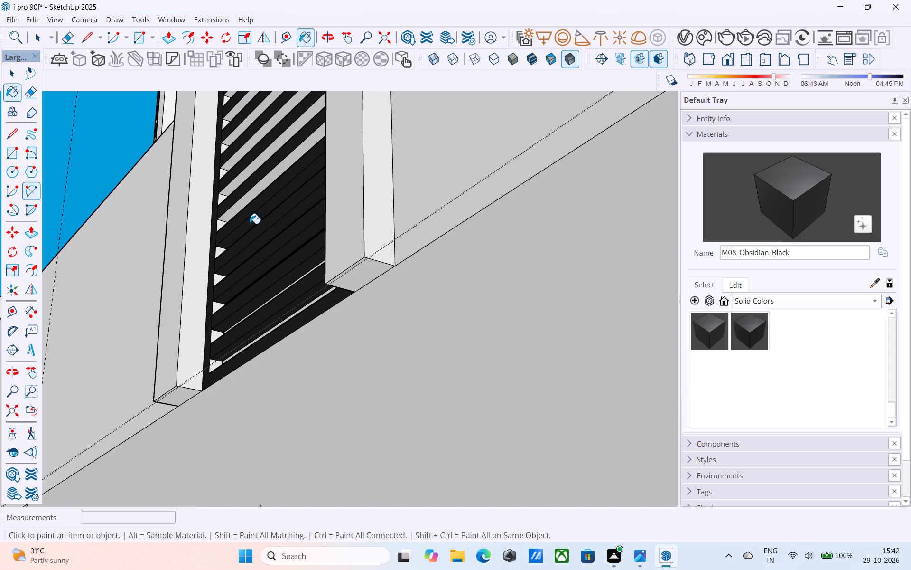
Paint the downward-facing surfaces of the small gate's remaining middle and upper slats with M08_Obsidian_Black, up to the top rail.
click(250, 193)
click(245, 171)
click(241, 153)
click(237, 131)
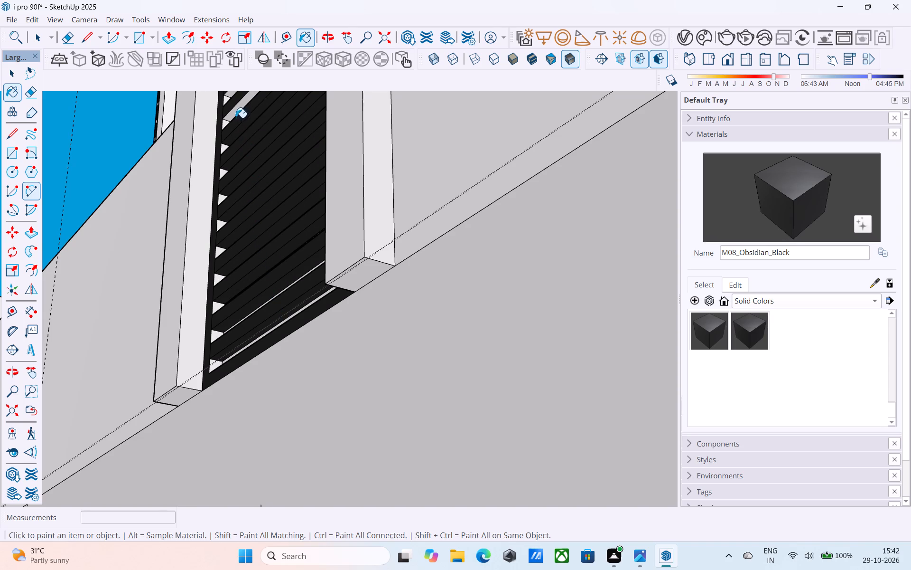
click(234, 105)
scroll(283, 271, down, 5)
scroll(245, 136, up, 5)
scroll(268, 185, up, 2)
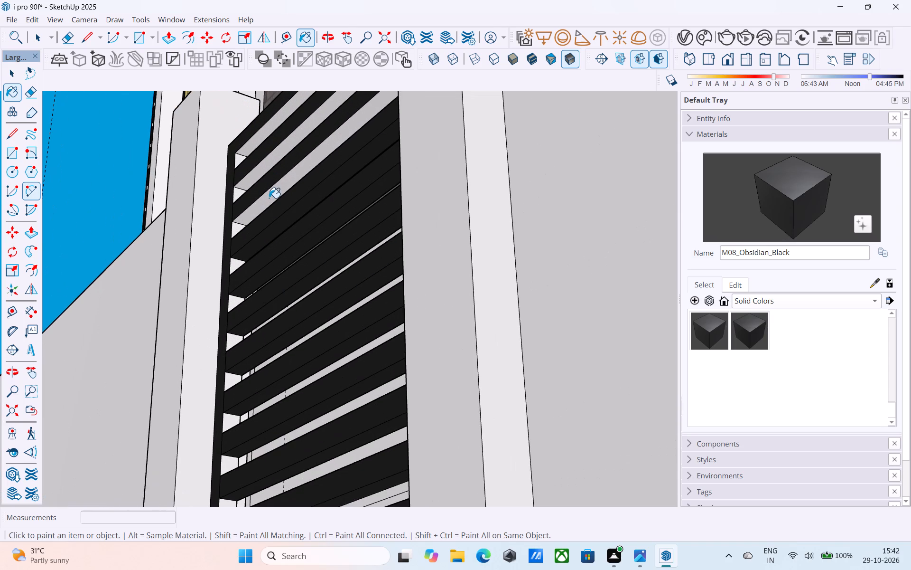
click(269, 198)
click(260, 170)
click(259, 141)
Paint the small gate's back face, on the house side of the boundary wall, with M08_Obsidian_Black.
scroll(293, 199, down, 3)
middle_drag(313, 223, 84, 468)
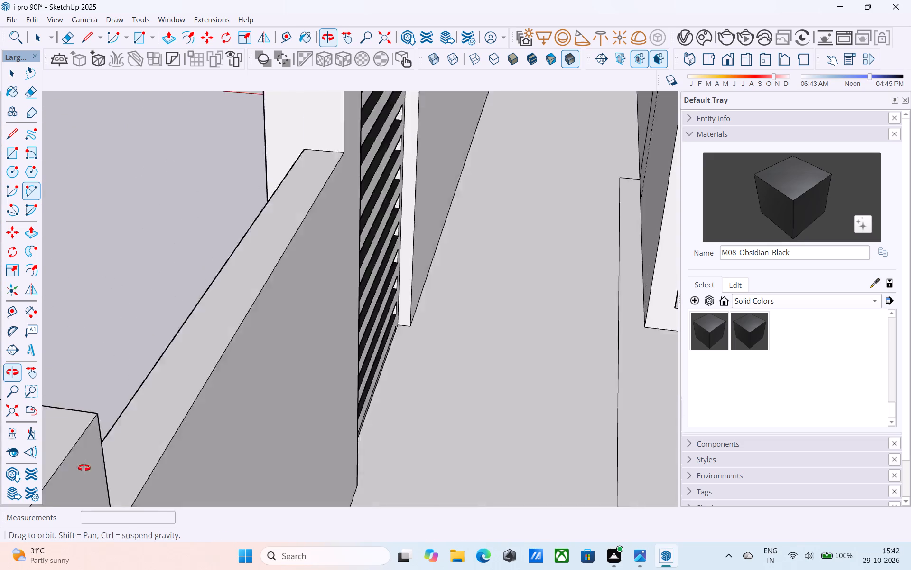
middle_drag(84, 468, 59, 457)
middle_drag(139, 412, 541, 256)
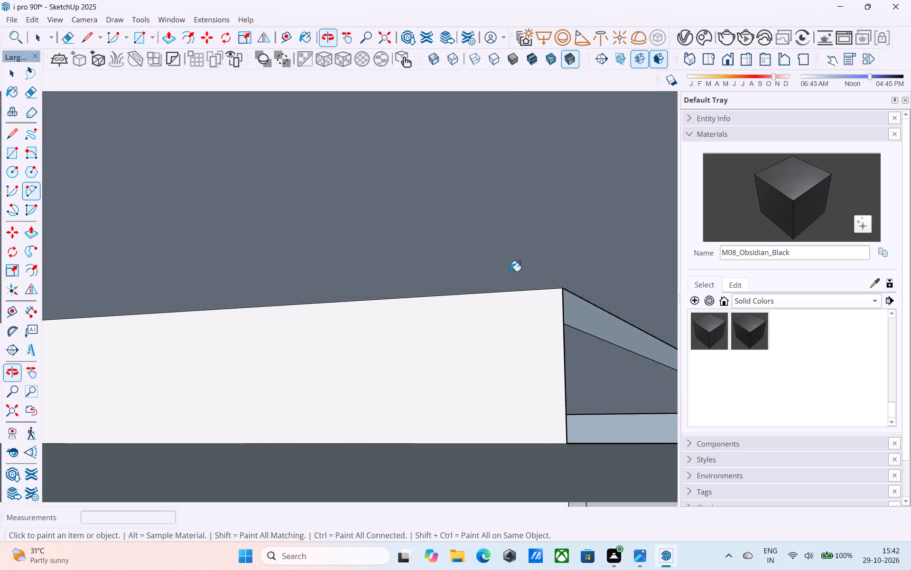
scroll(511, 268, down, 6)
scroll(511, 266, down, 20)
scroll(511, 266, down, 8)
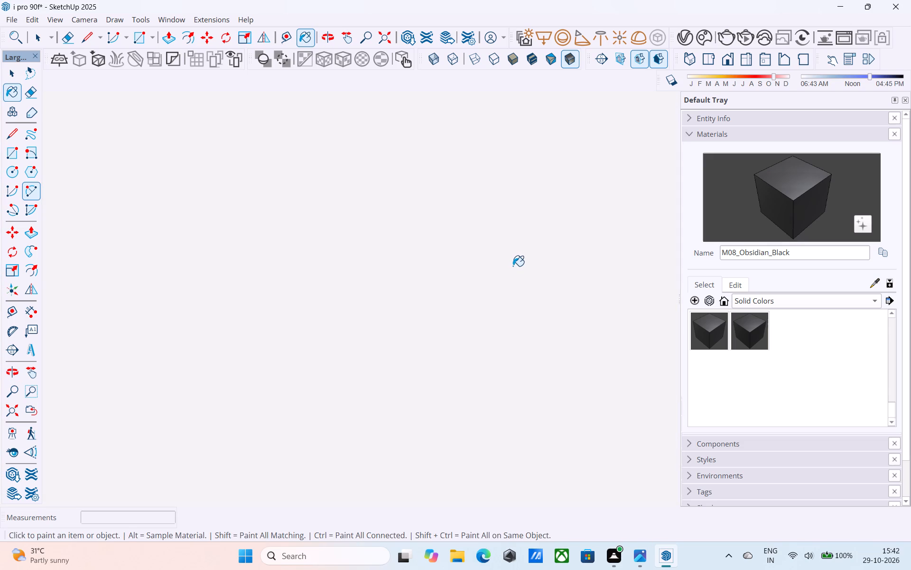
scroll(513, 266, down, 19)
scroll(514, 264, down, 12)
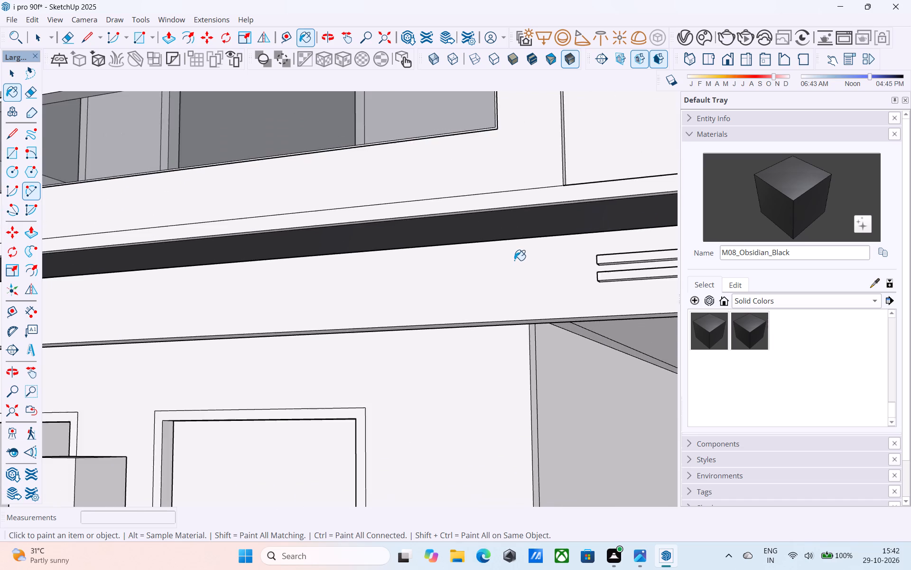
scroll(514, 260, down, 11)
middle_drag(345, 378, 112, 476)
scroll(40, 437, up, 6)
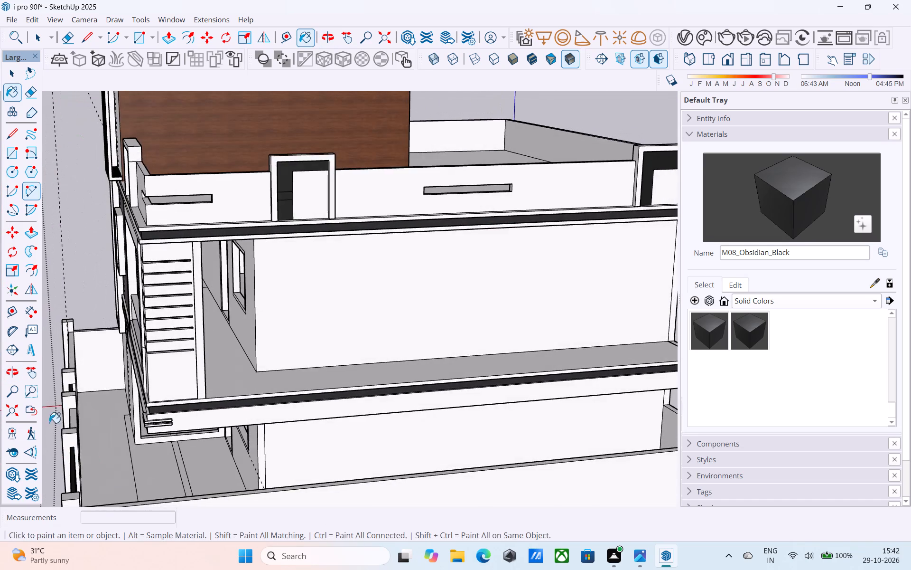
scroll(75, 398, up, 3)
scroll(237, 387, down, 10)
scroll(242, 401, up, 15)
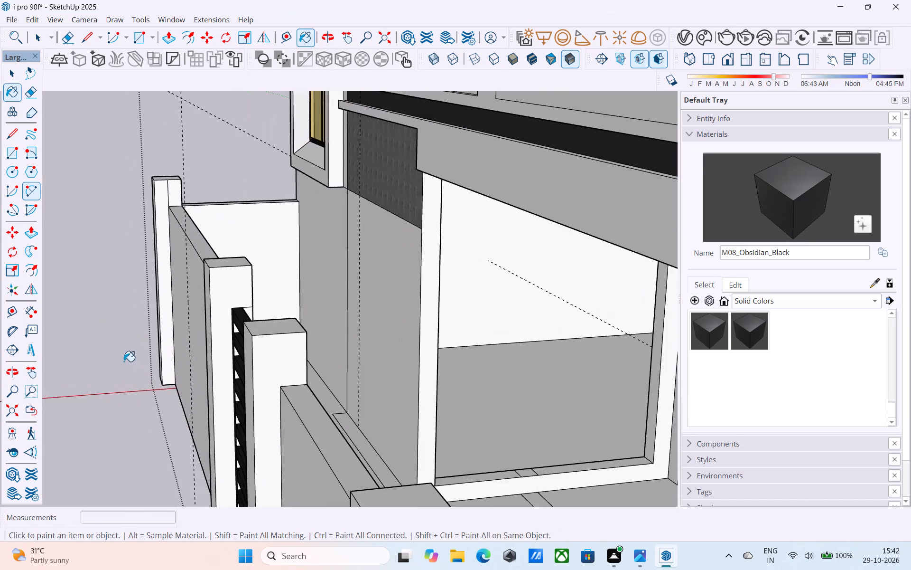
scroll(124, 361, up, 4)
middle_drag(111, 361, 67, 344)
scroll(325, 332, down, 4)
middle_drag(167, 336, 153, 326)
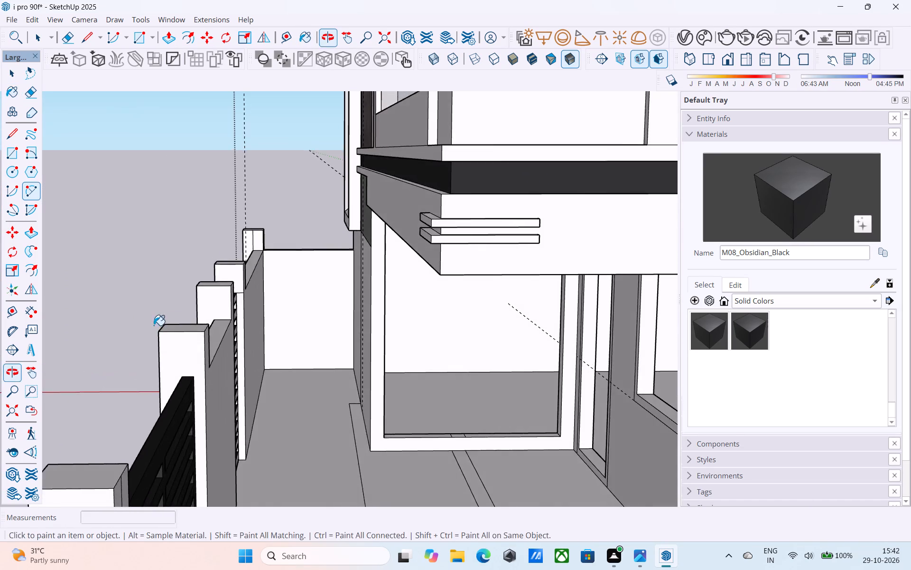
scroll(169, 326, up, 5)
middle_drag(175, 324, 137, 332)
scroll(288, 322, up, 10)
middle_drag(304, 300, 295, 300)
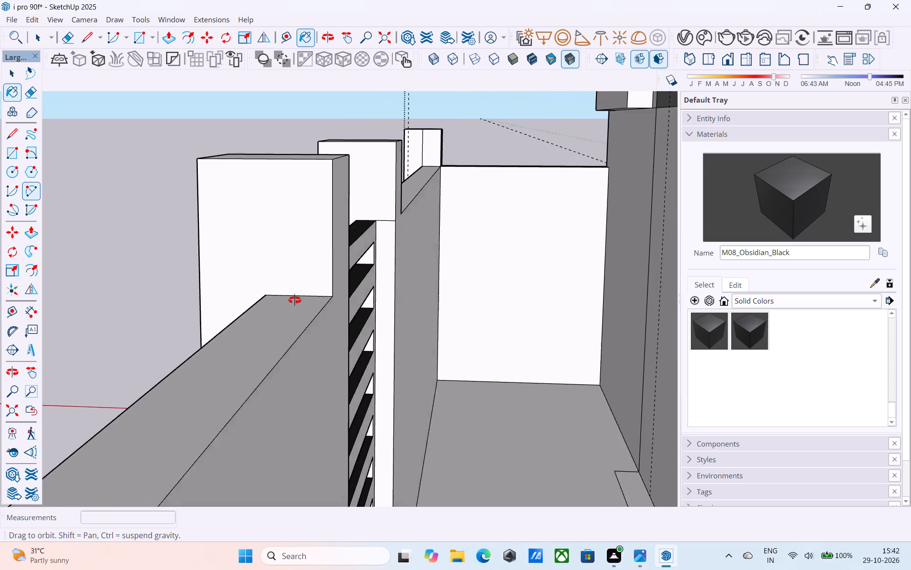
middle_drag(295, 300, 198, 309)
click(421, 273)
middle_drag(431, 321, 581, 355)
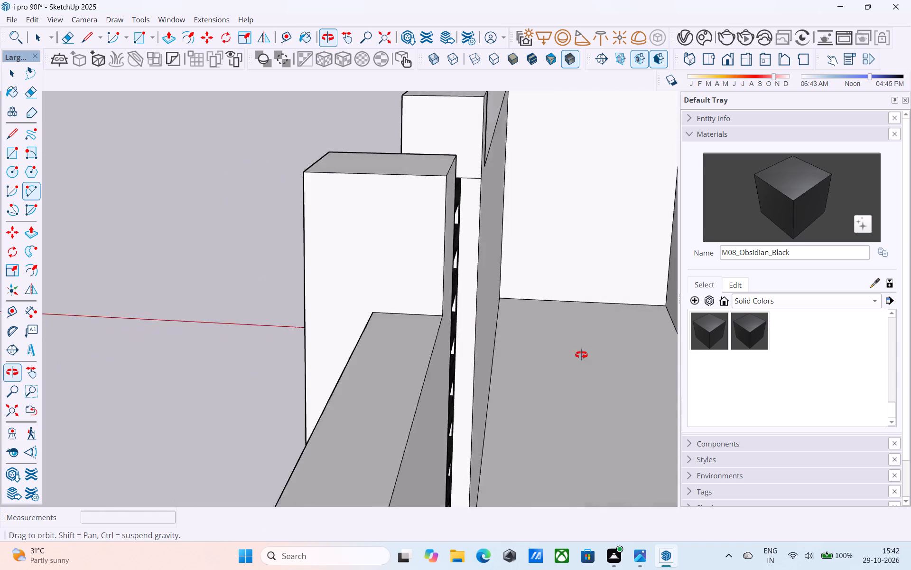
middle_drag(581, 355, 693, 373)
scroll(456, 339, down, 5)
middle_drag(429, 347, 548, 323)
Finish painting and save the model.
scroll(447, 313, down, 11)
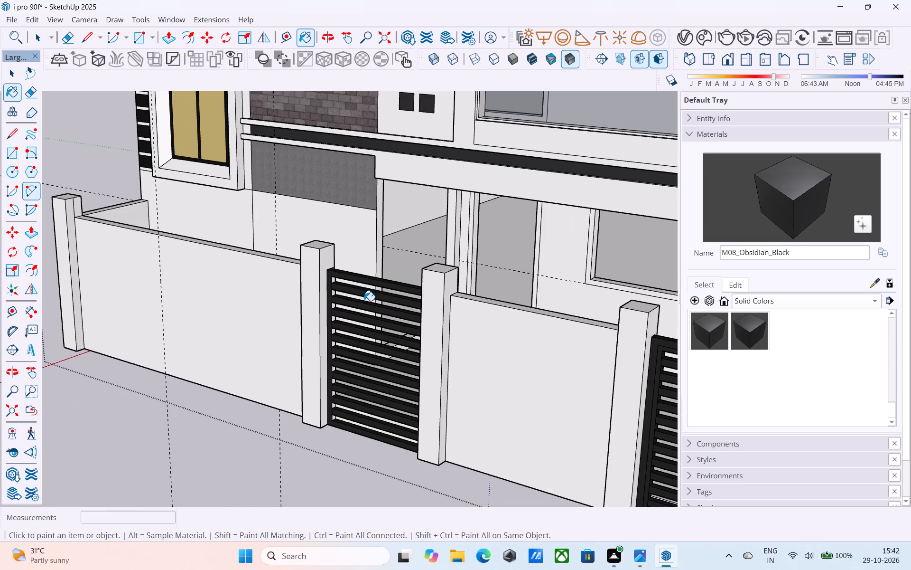
scroll(361, 297, down, 3)
scroll(361, 297, up, 1)
scroll(361, 297, down, 3)
key(space)
key(ctrl+s)
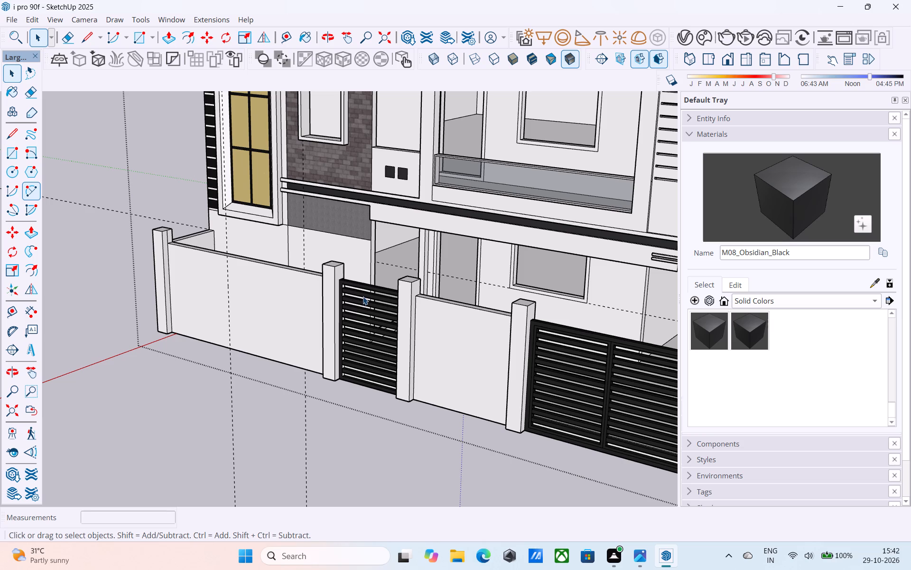
Examine the front elevation with the boundary wall and both gates from several angles.
scroll(363, 296, down, 5)
middle_drag(363, 296, 402, 326)
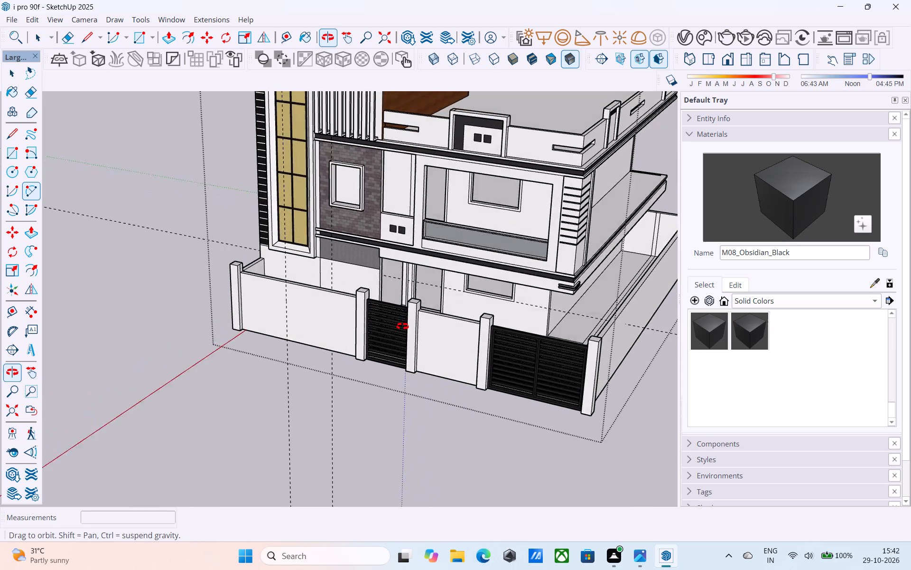
middle_drag(402, 326, 485, 291)
middle_drag(481, 284, 452, 311)
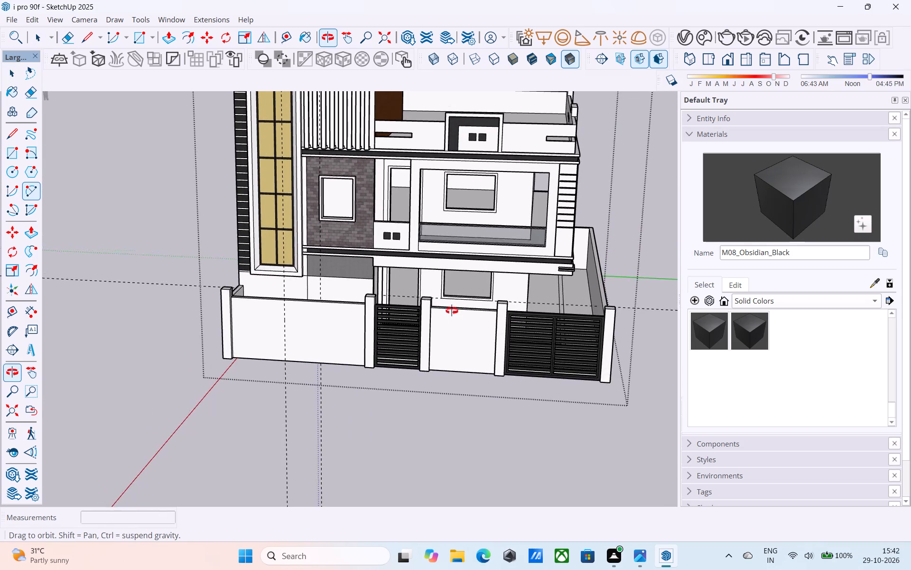
middle_drag(452, 311, 447, 324)
shift+middle_drag(434, 305, 309, 224)
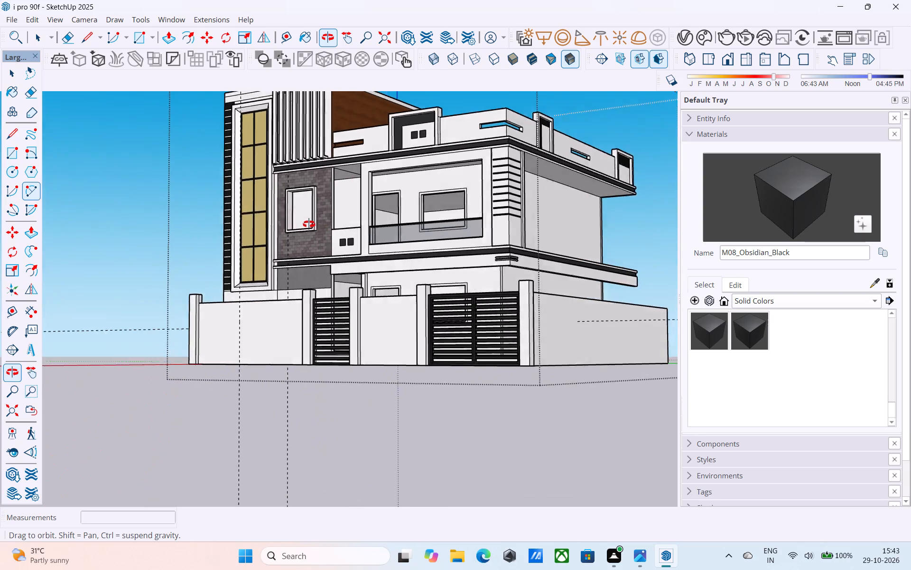
shift+middle_drag(309, 224, 314, 223)
scroll(314, 223, up, 5)
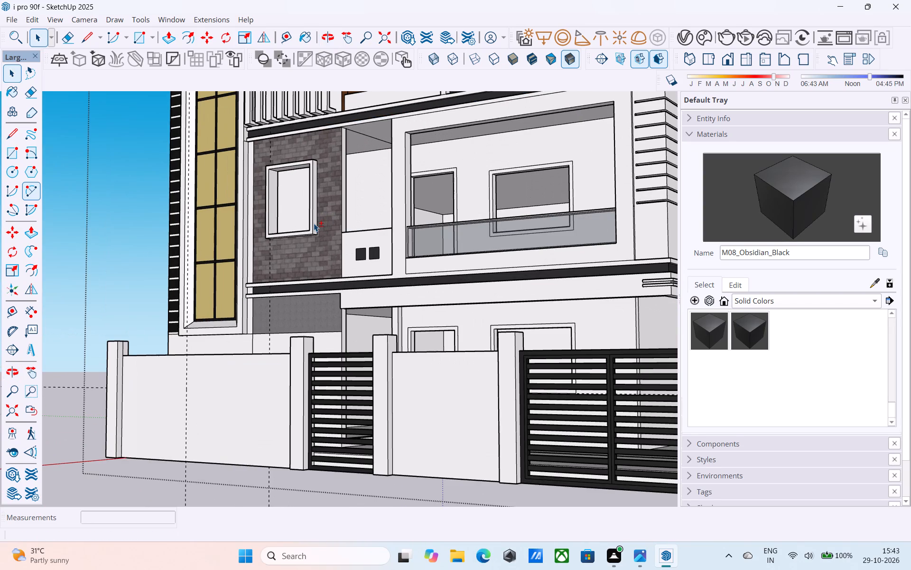
middle_drag(314, 223, 389, 284)
scroll(435, 251, down, 3)
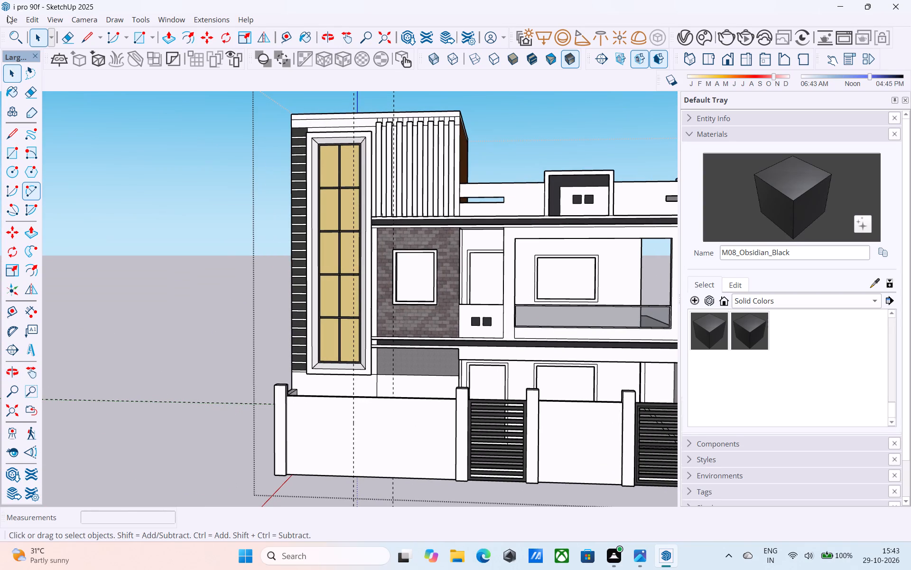
Examine the open side of the house, its balcony slab and the gates' inner sides from several angles.
scroll(151, 119, down, 5)
middle_drag(239, 177, 0, 240)
scroll(292, 222, down, 4)
middle_drag(306, 220, 107, 231)
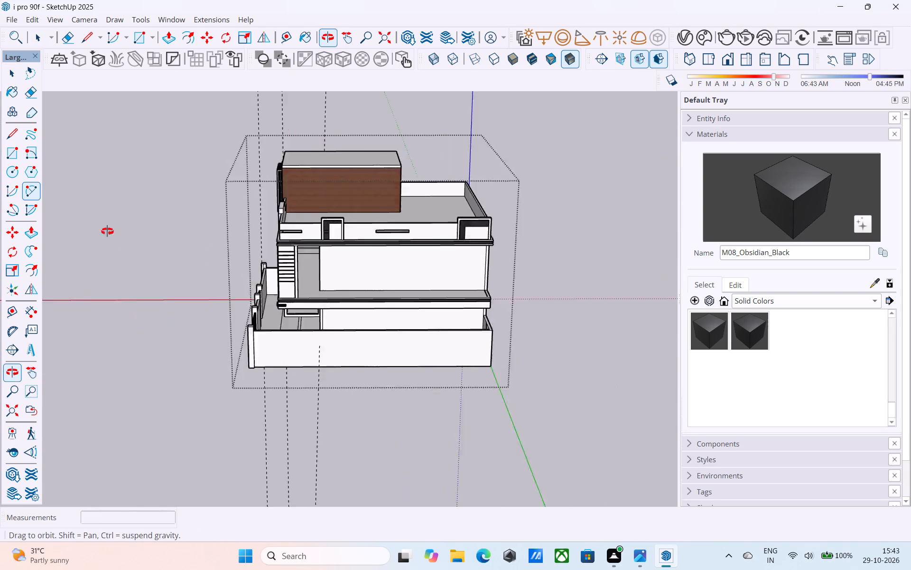
middle_drag(107, 231, 0, 215)
middle_drag(276, 272, 96, 290)
scroll(215, 286, up, 5)
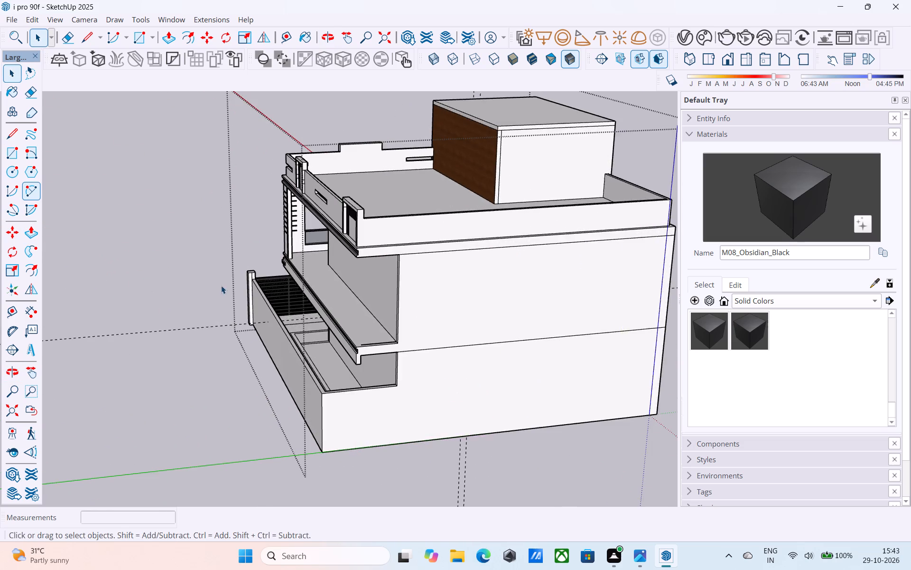
scroll(395, 335, up, 20)
scroll(395, 335, up, 6)
middle_drag(291, 361, 304, 349)
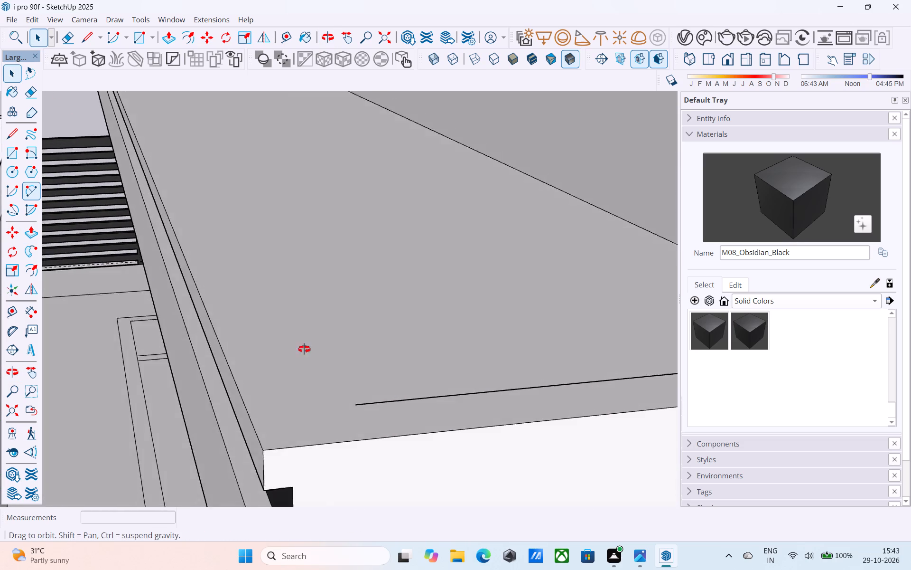
middle_drag(304, 349, 248, 323)
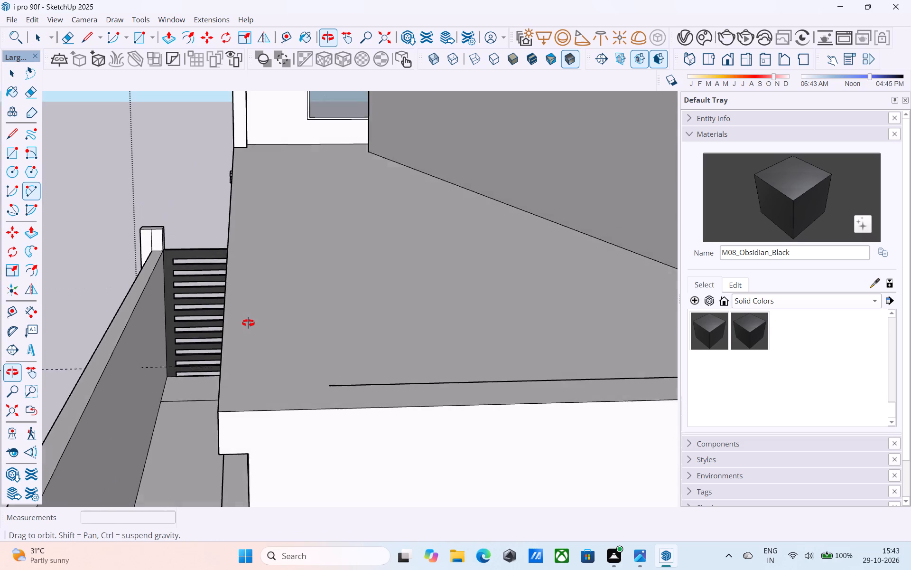
middle_drag(248, 323, 267, 342)
scroll(270, 340, down, 9)
middle_drag(272, 345, 291, 341)
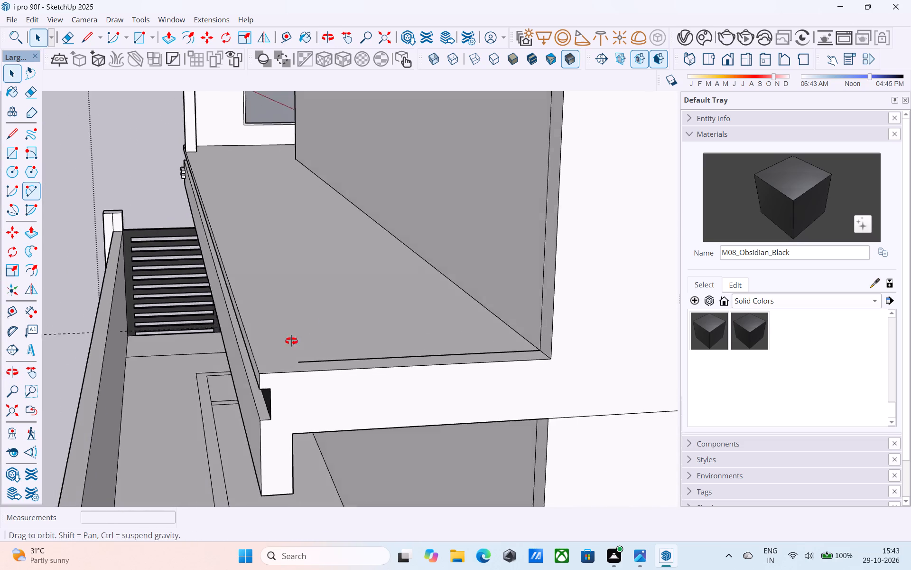
middle_drag(291, 341, 496, 336)
scroll(526, 339, down, 11)
middle_drag(307, 320, 697, 315)
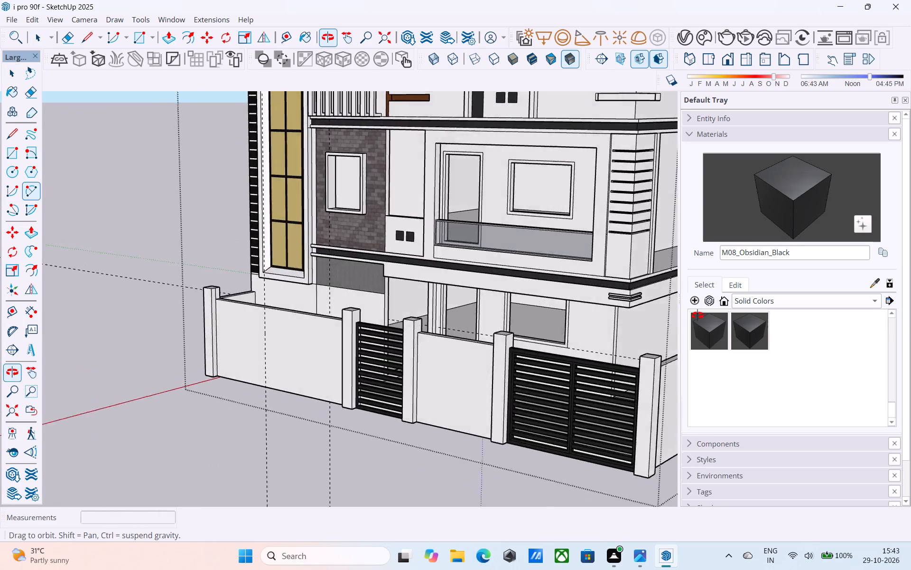
middle_drag(697, 315, 698, 313)
scroll(608, 259, up, 10)
middle_drag(427, 254, 187, 279)
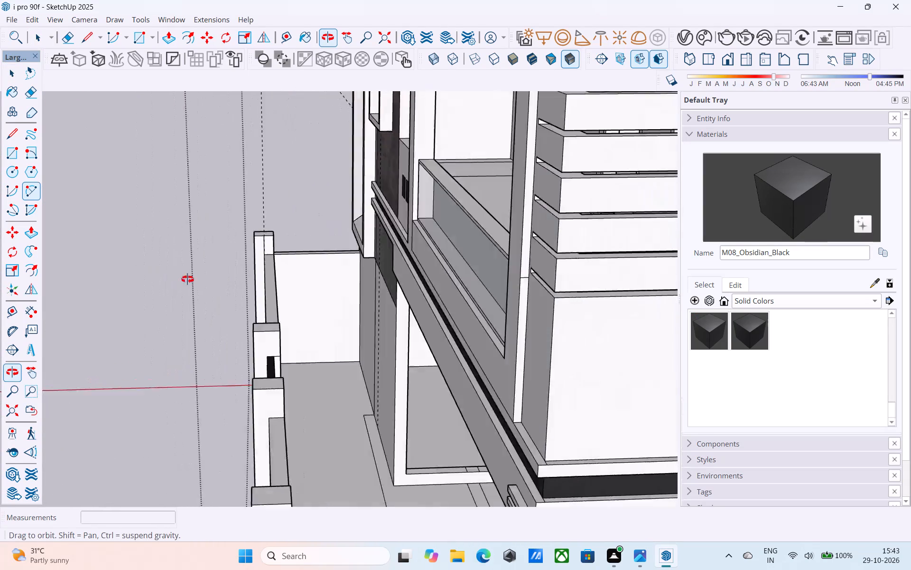
middle_drag(187, 279, 150, 269)
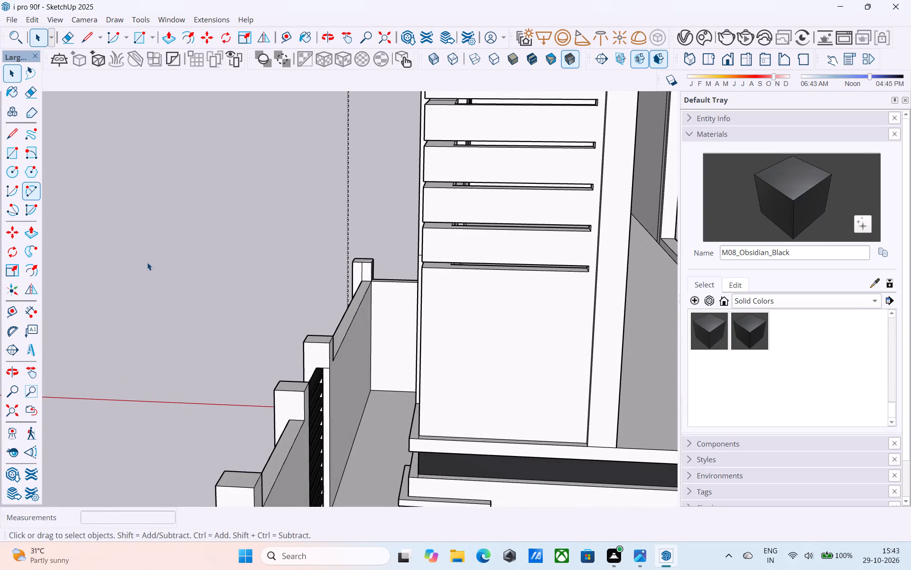
scroll(149, 257, down, 7)
middle_drag(213, 276, 139, 286)
scroll(137, 276, down, 10)
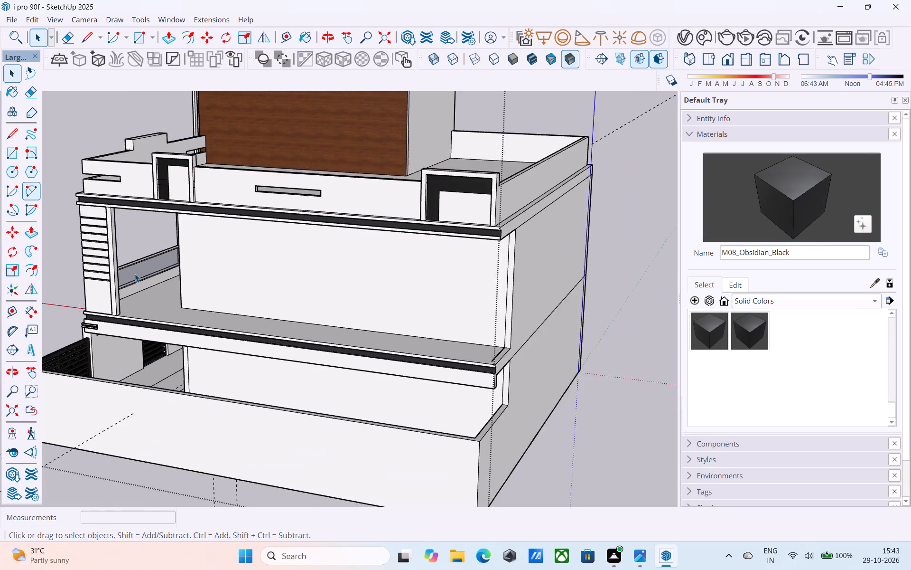
scroll(135, 274, down, 3)
middle_drag(269, 310, 282, 357)
scroll(297, 361, up, 7)
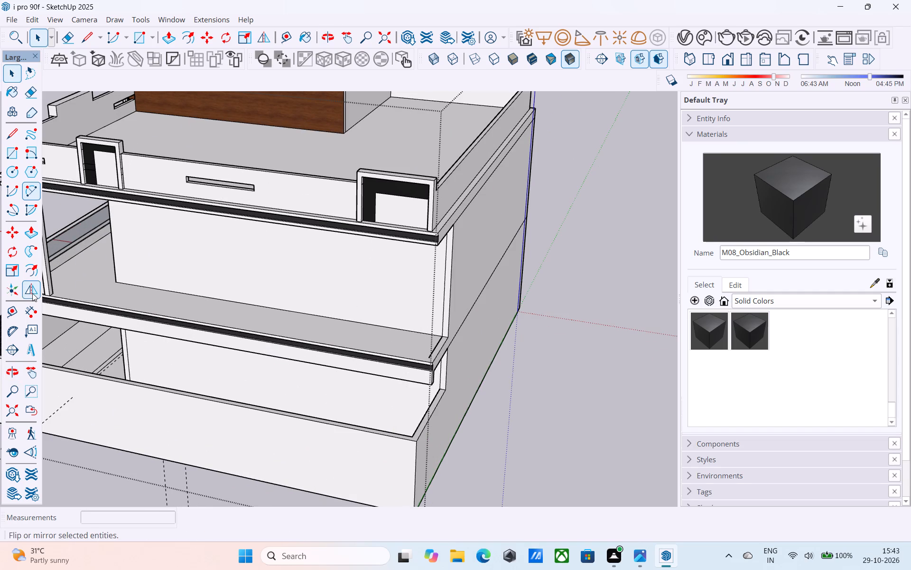
Draw a line about 35' long on the balcony slab, from the slatted column's base along the open side to the slab's far corner.
scroll(32, 293, up, 1)
key(l)
scroll(47, 285, down, 4)
shift+middle_drag(46, 284, 124, 296)
scroll(124, 296, up, 9)
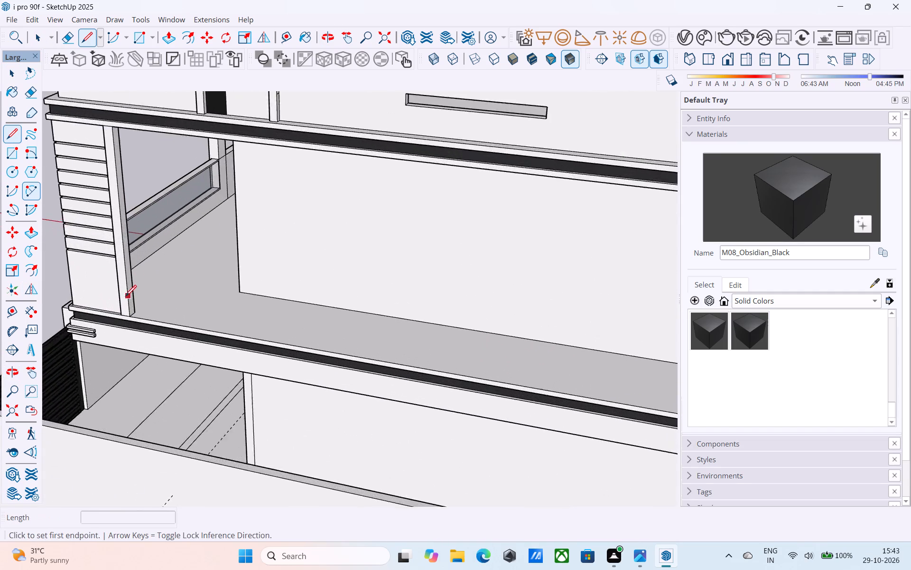
scroll(125, 297, up, 3)
click(138, 313)
scroll(125, 302, down, 12)
middle_drag(200, 288, 319, 309)
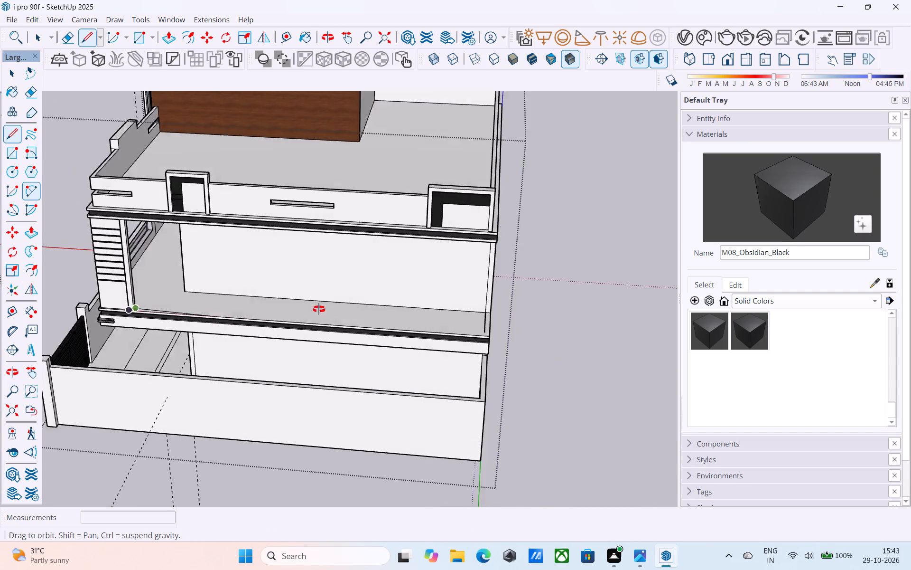
middle_drag(319, 309, 83, 266)
scroll(335, 336, up, 6)
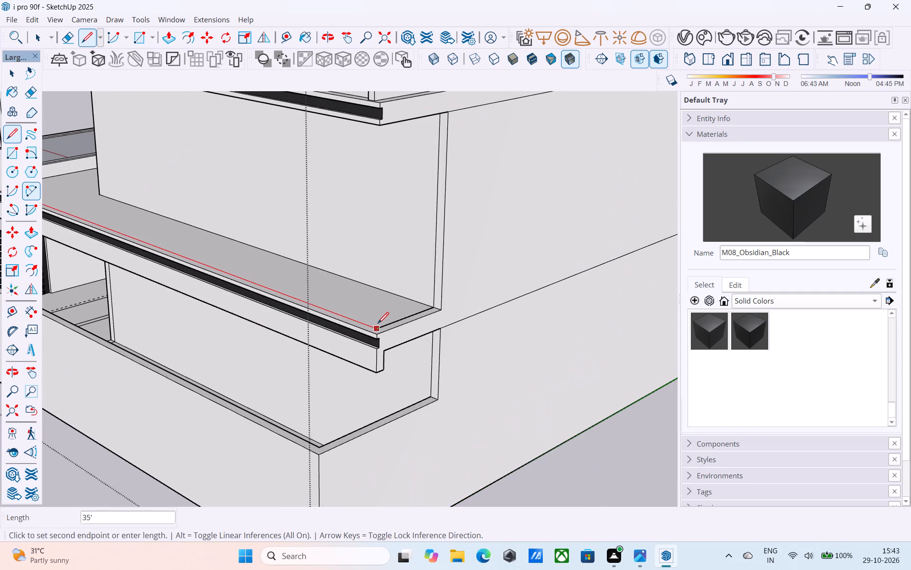
scroll(381, 323, up, 14)
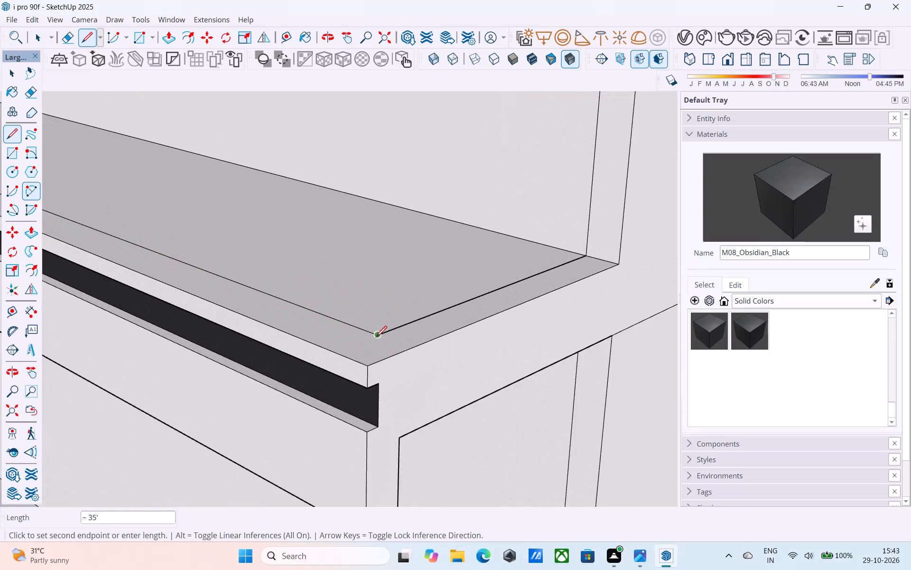
scroll(374, 339, up, 4)
click(374, 340)
Extend the slab's short inner border line by 2" to meet the new long line at the corner.
scroll(374, 340, up, 6)
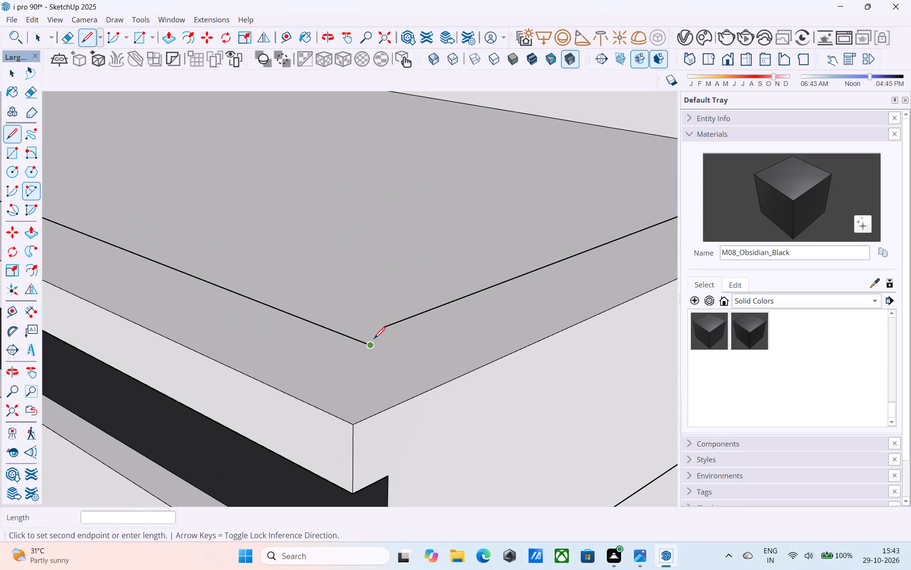
key(l)
click(384, 326)
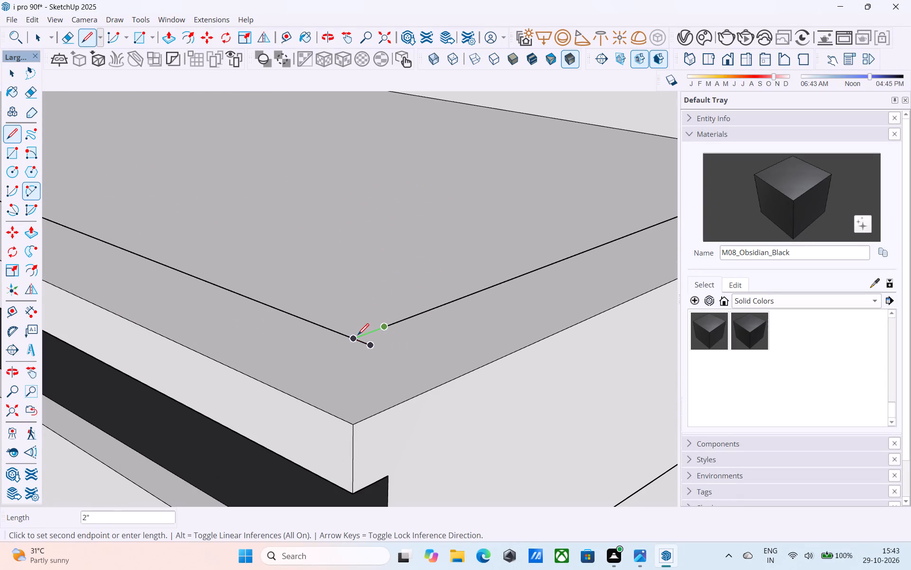
click(357, 336)
key(space)
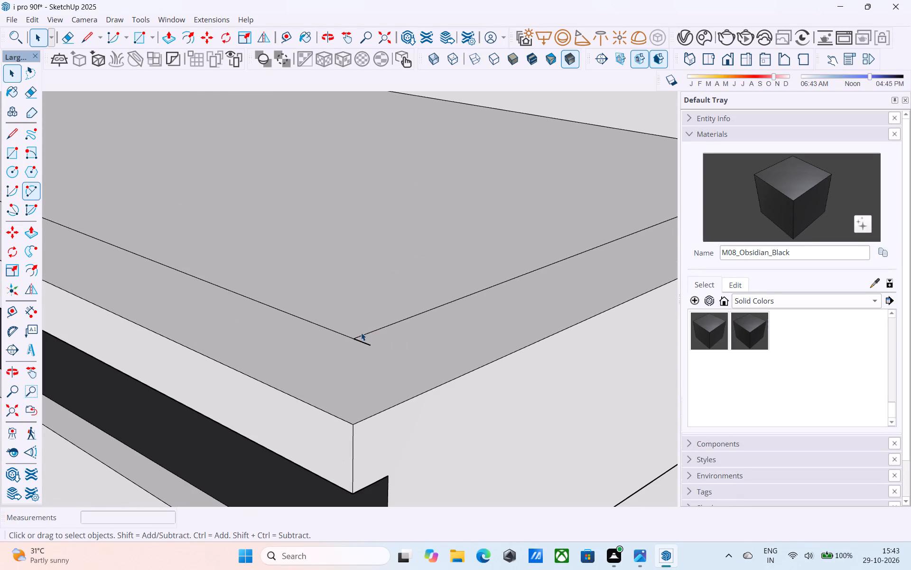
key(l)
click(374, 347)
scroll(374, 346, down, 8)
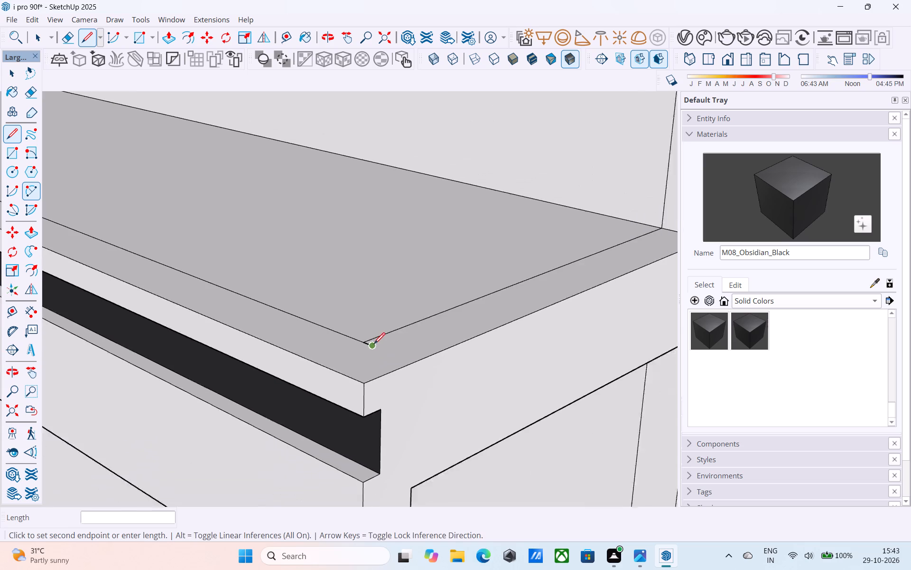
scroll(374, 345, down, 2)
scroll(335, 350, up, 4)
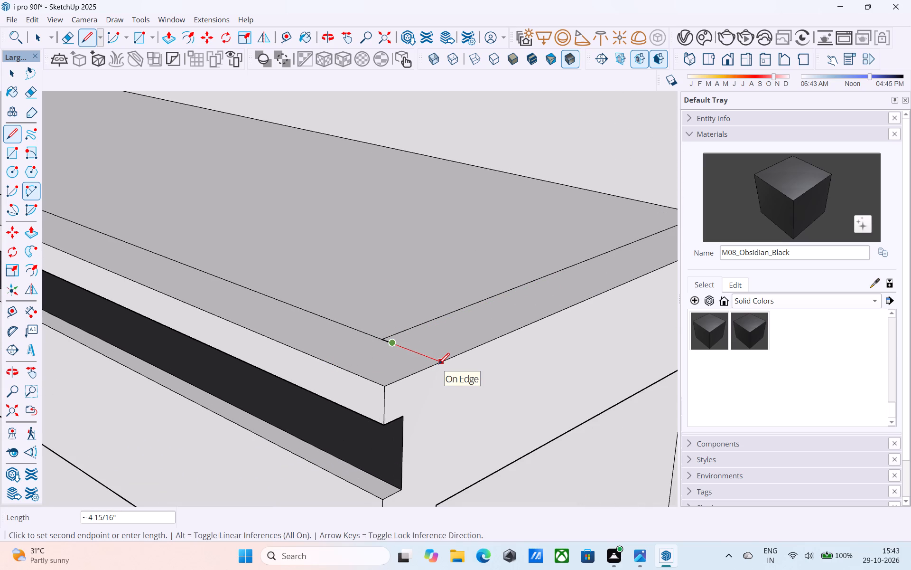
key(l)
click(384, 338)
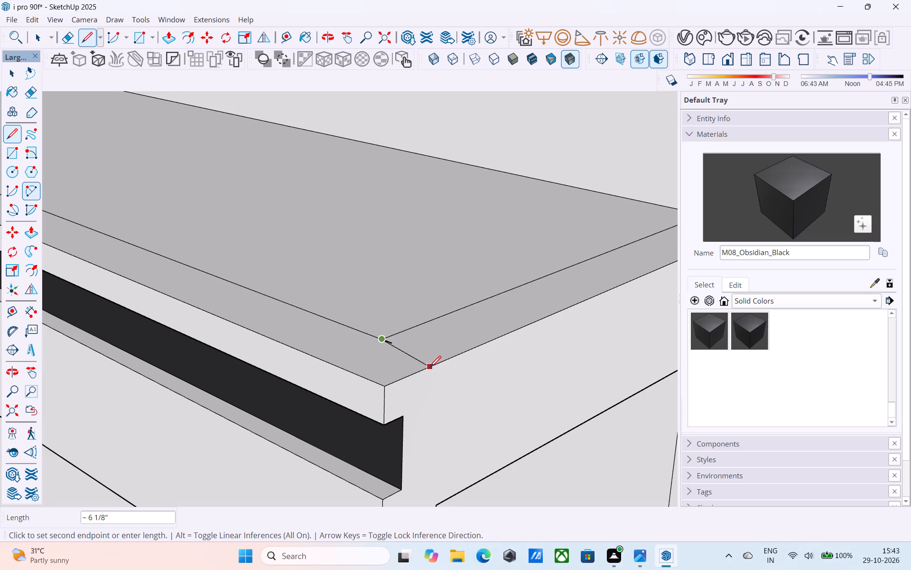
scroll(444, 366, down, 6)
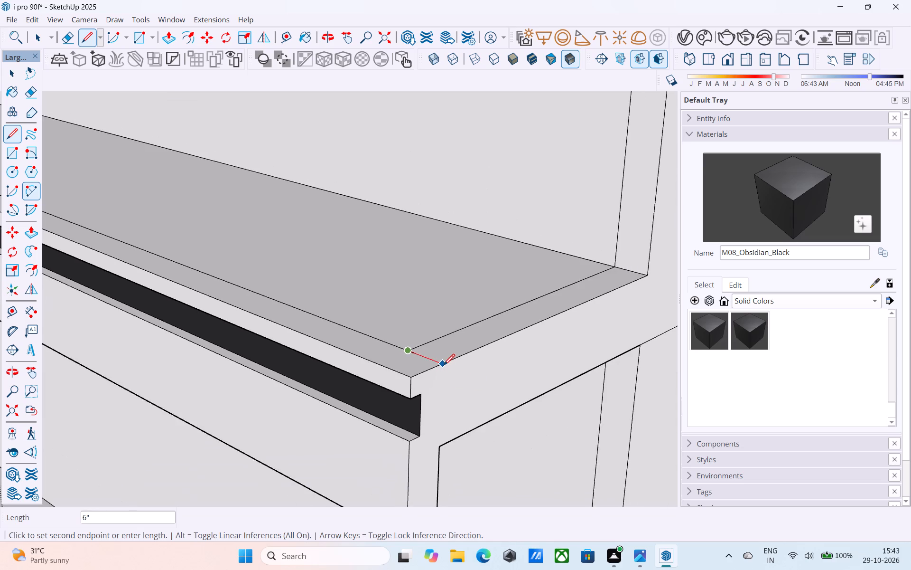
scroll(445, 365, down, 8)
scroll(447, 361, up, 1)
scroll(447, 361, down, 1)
Erase the short line stub overshooting the border corner on the balcony slab.
middle_drag(447, 361, 241, 284)
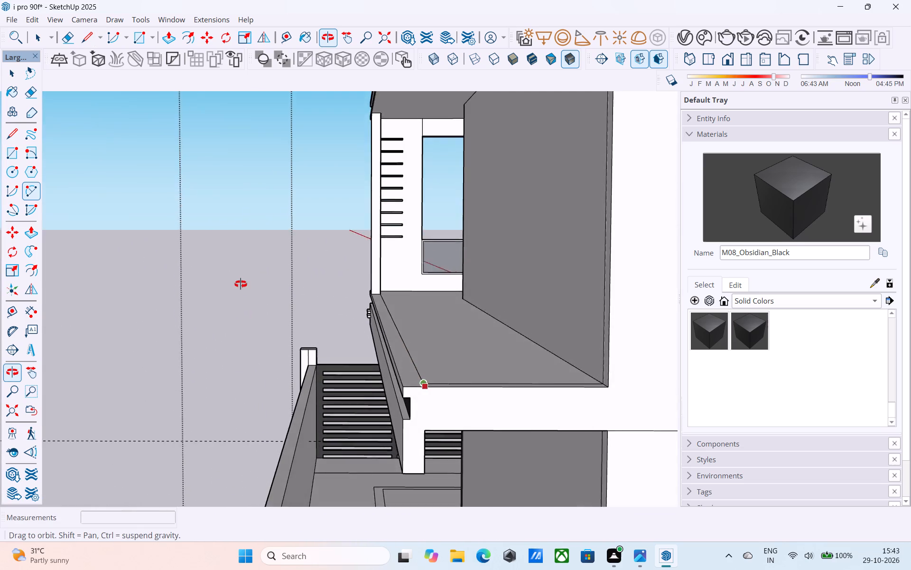
middle_drag(241, 284, 298, 365)
scroll(402, 380, up, 14)
key(e)
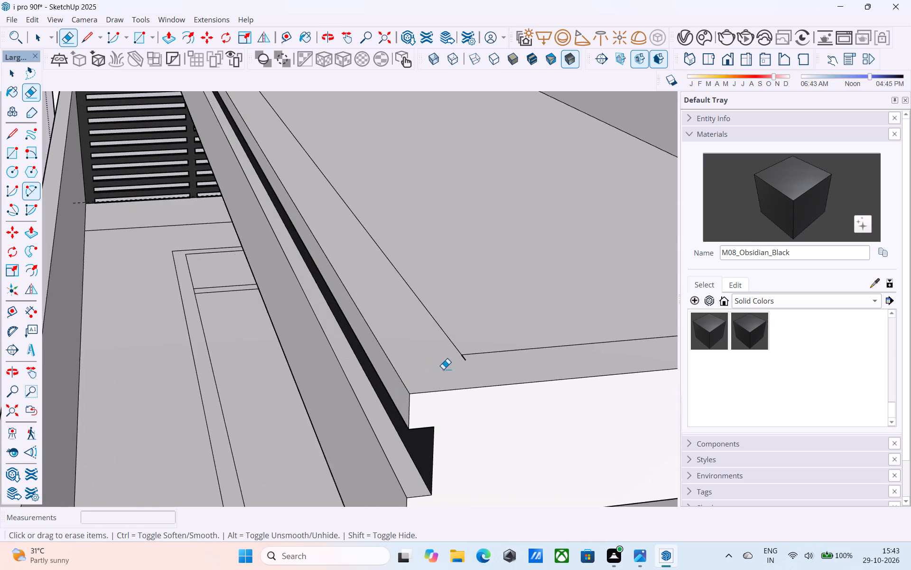
scroll(443, 369, up, 5)
drag(480, 353, 469, 354)
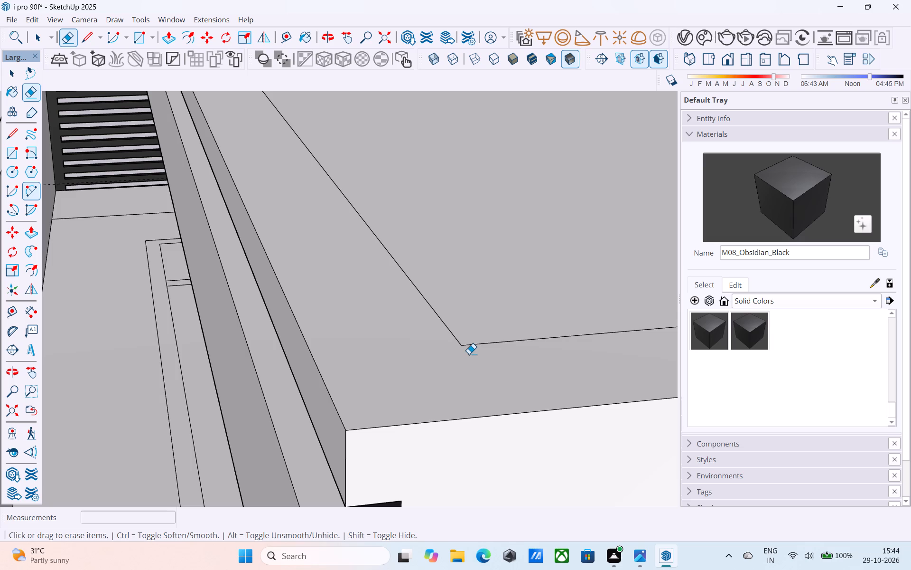
key(space)
scroll(469, 354, down, 4)
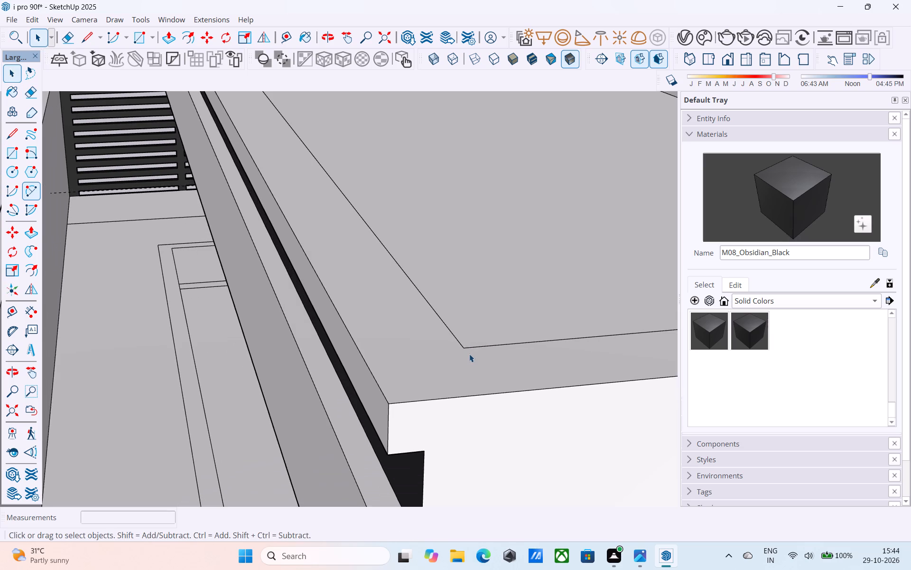
Examine the whole house, the front elevation and the slatted corner column from several angles.
scroll(470, 352, down, 5)
middle_drag(465, 360, 476, 361)
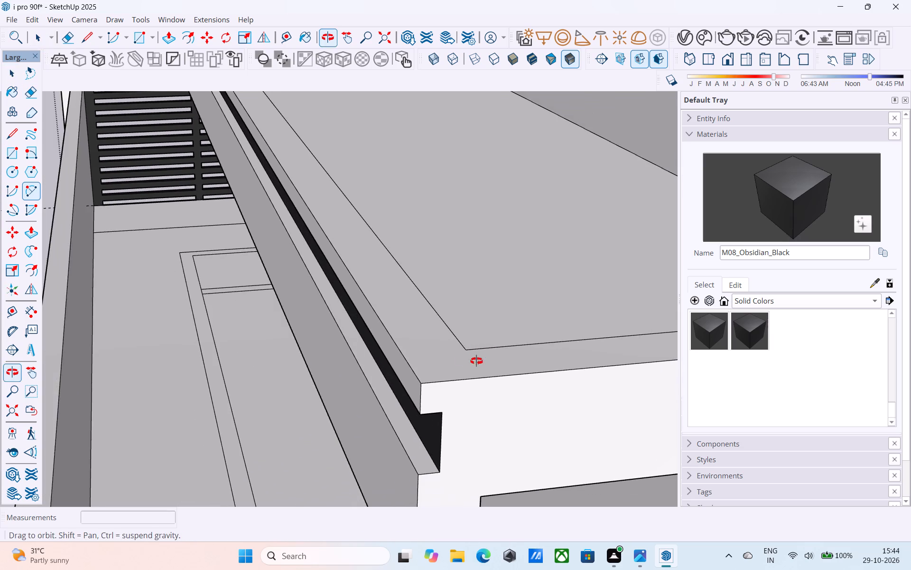
middle_drag(476, 361, 550, 370)
scroll(551, 361, down, 20)
scroll(551, 361, down, 13)
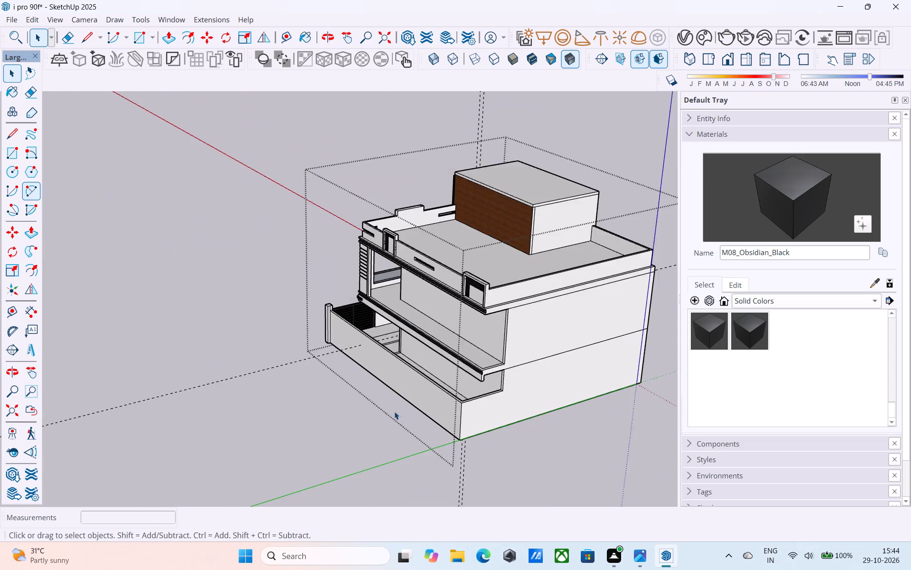
scroll(394, 411, down, 3)
middle_drag(395, 412, 781, 351)
middle_drag(250, 372, 474, 374)
scroll(344, 308, up, 5)
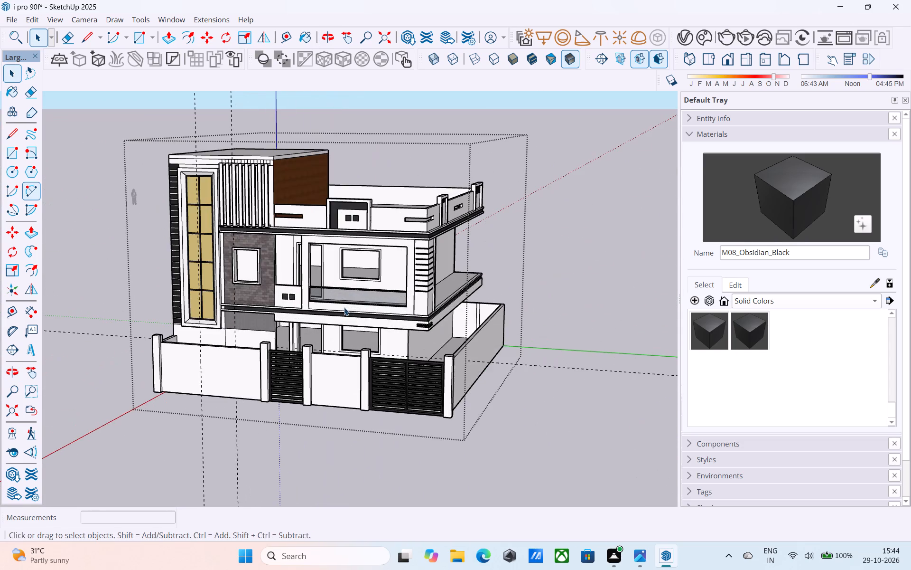
scroll(393, 277, up, 4)
scroll(434, 223, up, 12)
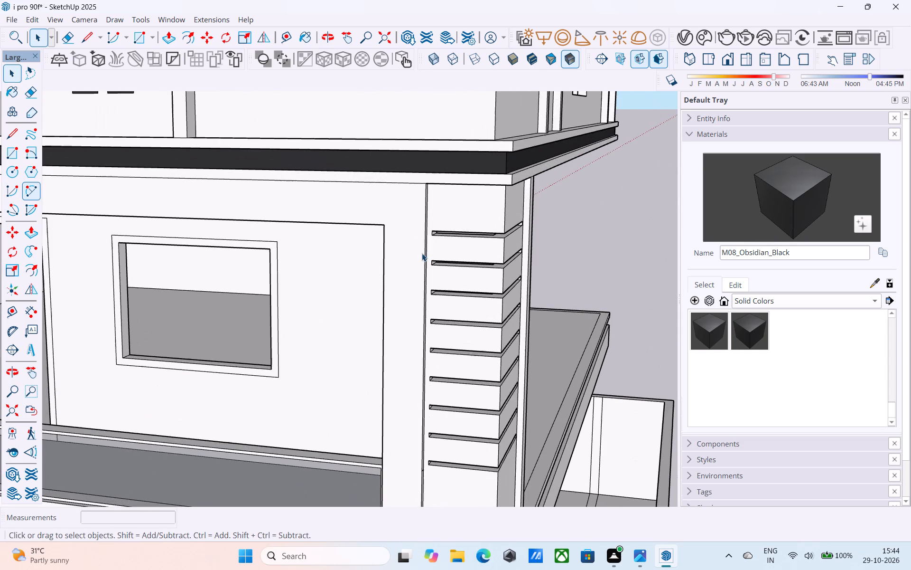
middle_drag(421, 254, 200, 239)
scroll(200, 240, down, 2)
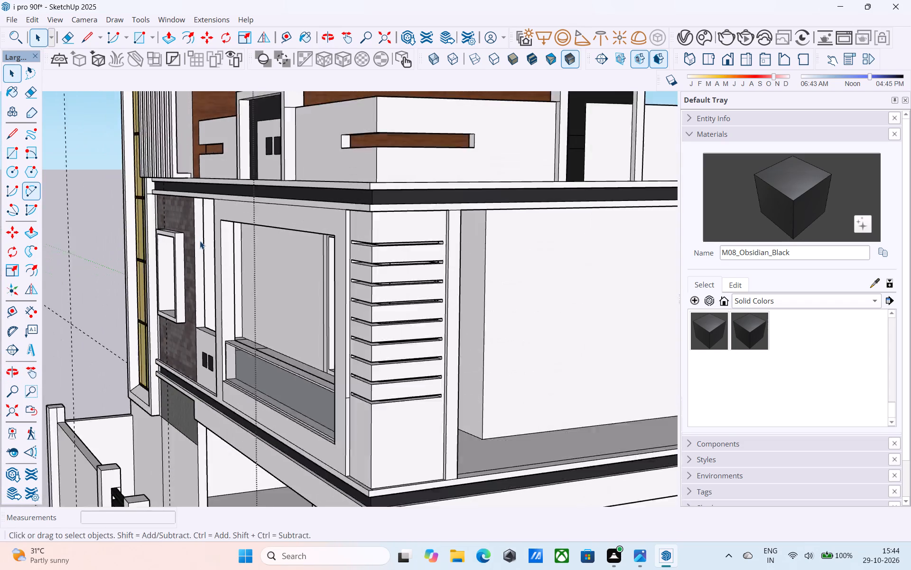
scroll(200, 241, down, 3)
middle_drag(324, 280, 297, 277)
shift+middle_drag(298, 278, 363, 287)
middle_drag(323, 295, 561, 336)
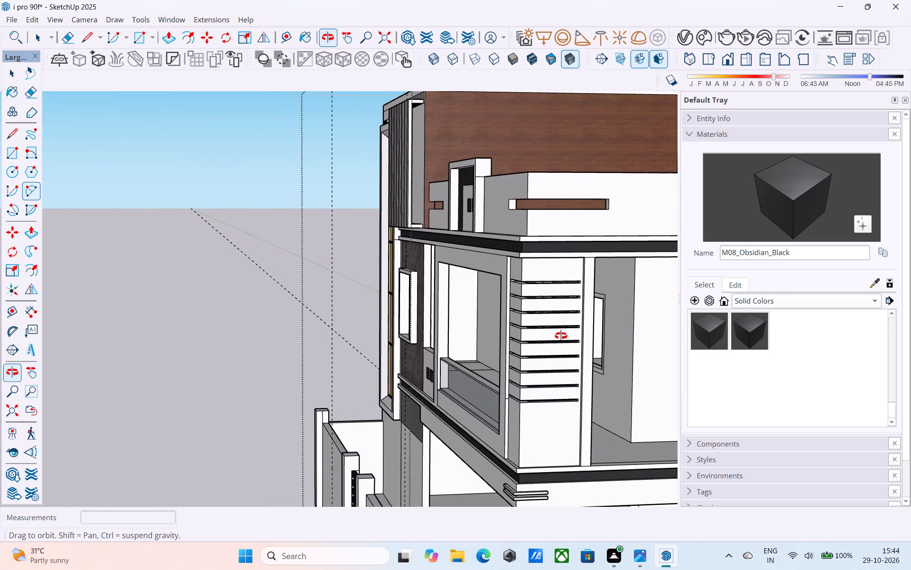
Push/Pull the inner side face of the post beside the slatted column outward by 6".
middle_drag(561, 336, 557, 314)
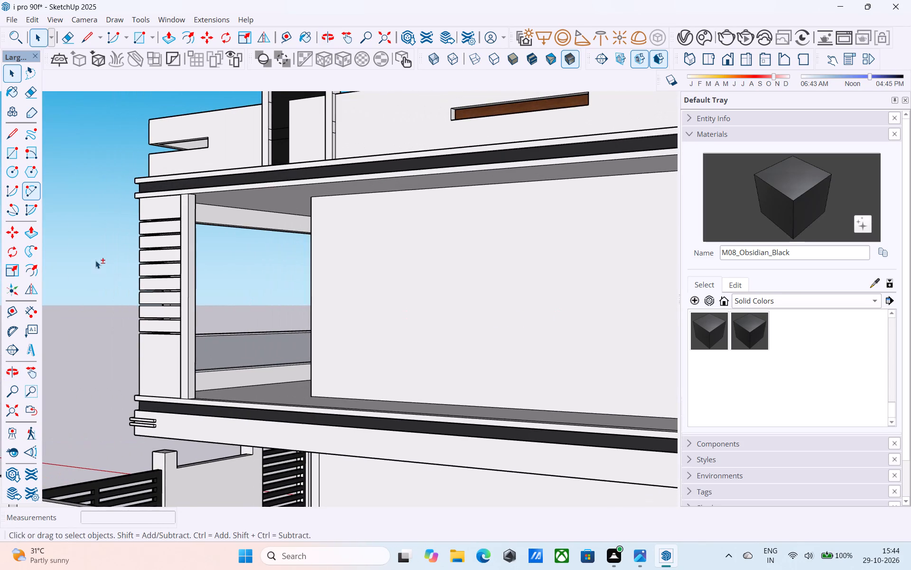
scroll(143, 230, up, 10)
click(248, 201)
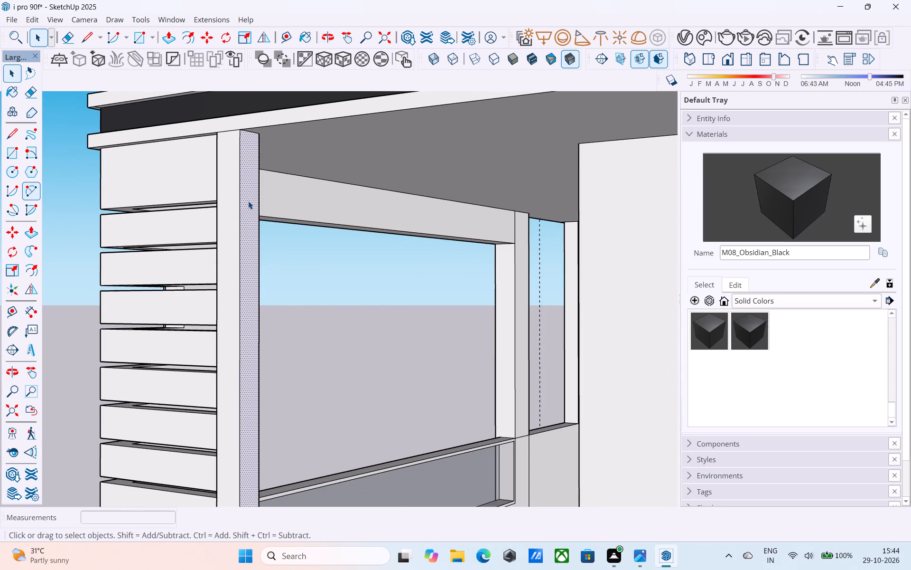
key(p)
click(248, 201)
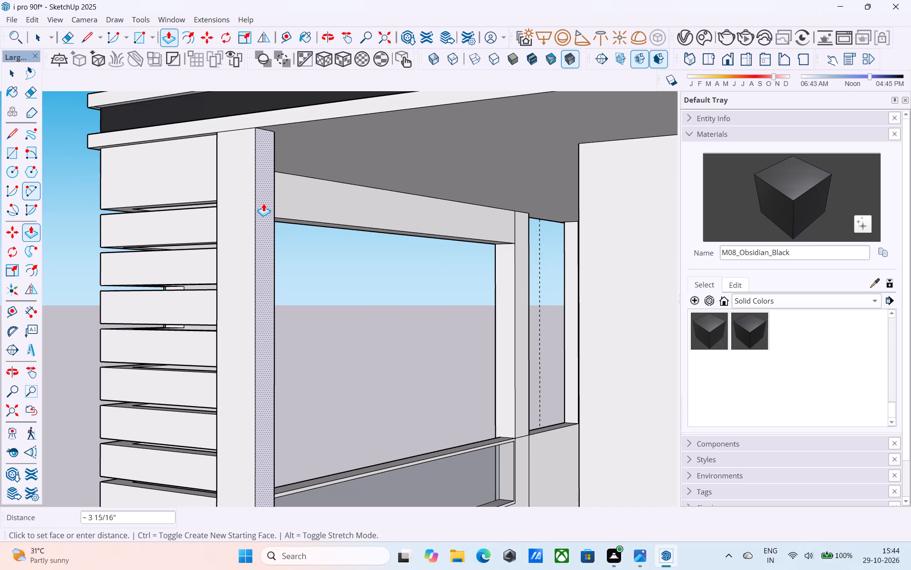
text(6")
key(Return)
key(space)
Examine the thickened post and the balcony's open side together with the overall elevation.
scroll(263, 203, down, 5)
middle_drag(261, 221, 429, 237)
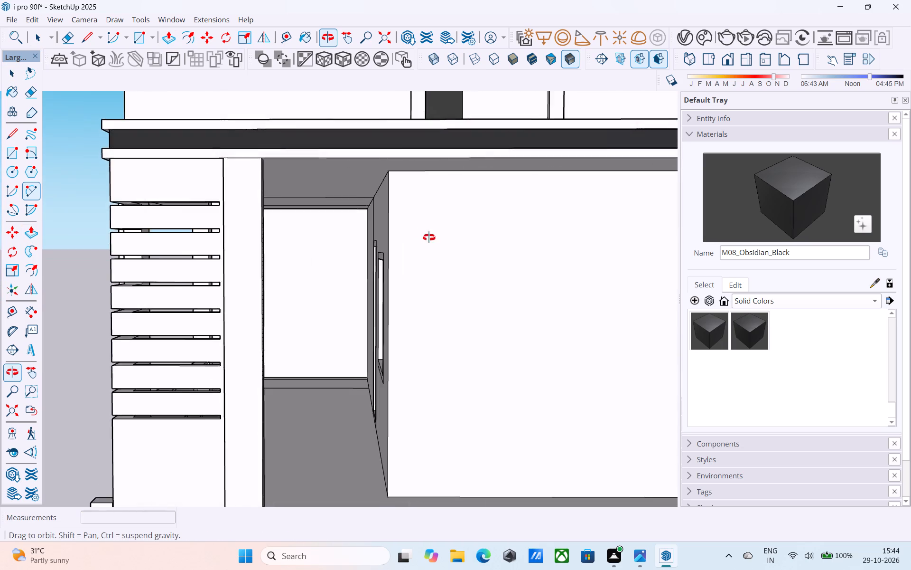
middle_drag(429, 237, 520, 260)
middle_drag(290, 274, 371, 267)
scroll(373, 266, down, 4)
shift+middle_drag(373, 266, 366, 282)
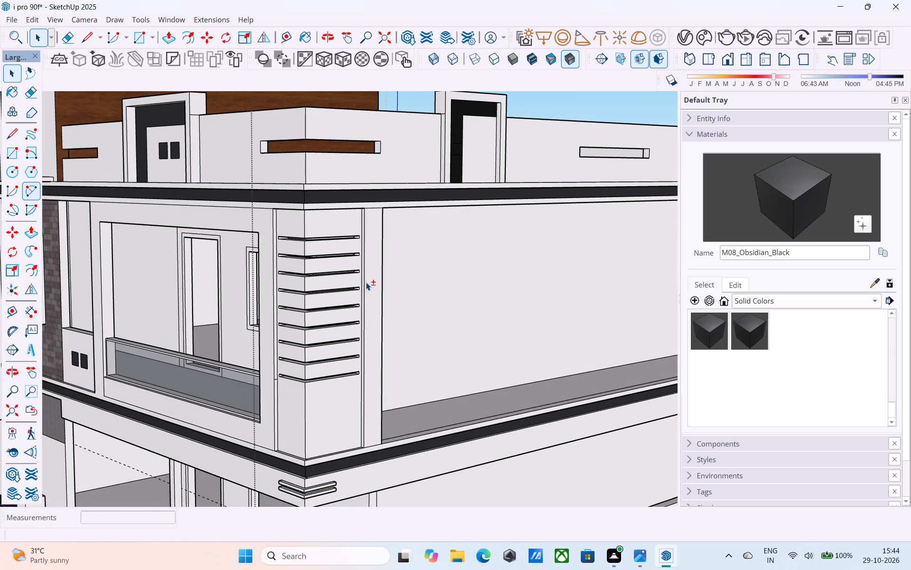
middle_drag(366, 282, 377, 273)
scroll(379, 269, down, 11)
middle_drag(360, 299, 529, 336)
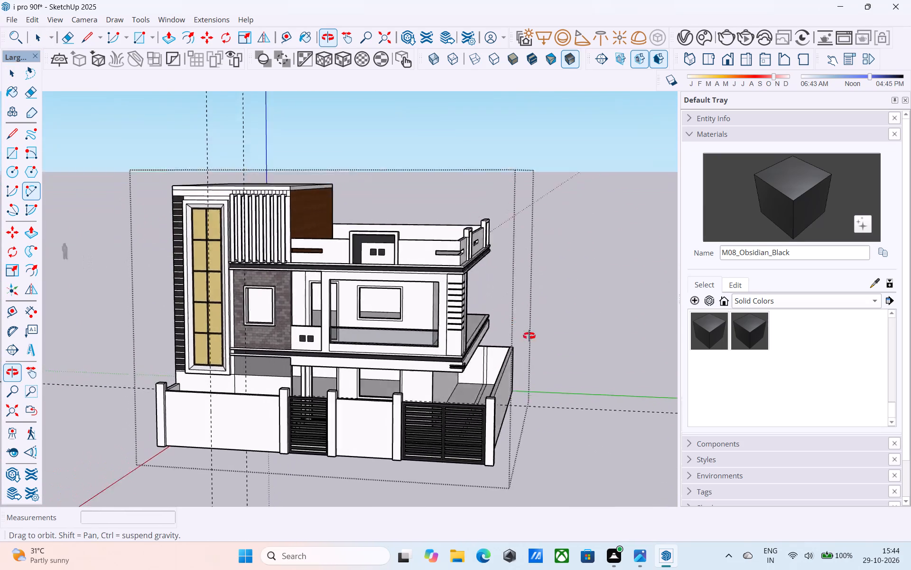
middle_drag(529, 336, 319, 285)
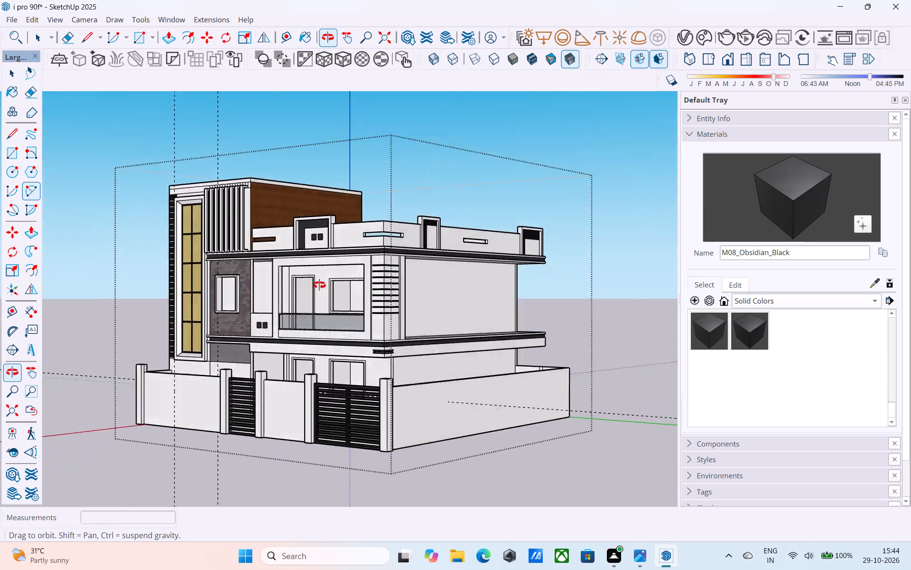
middle_drag(319, 285, 190, 275)
shift+middle_drag(213, 277, 160, 308)
Copy the top edge of the post's inner side face 1' down to mark a beam's depth.
scroll(203, 304, up, 7)
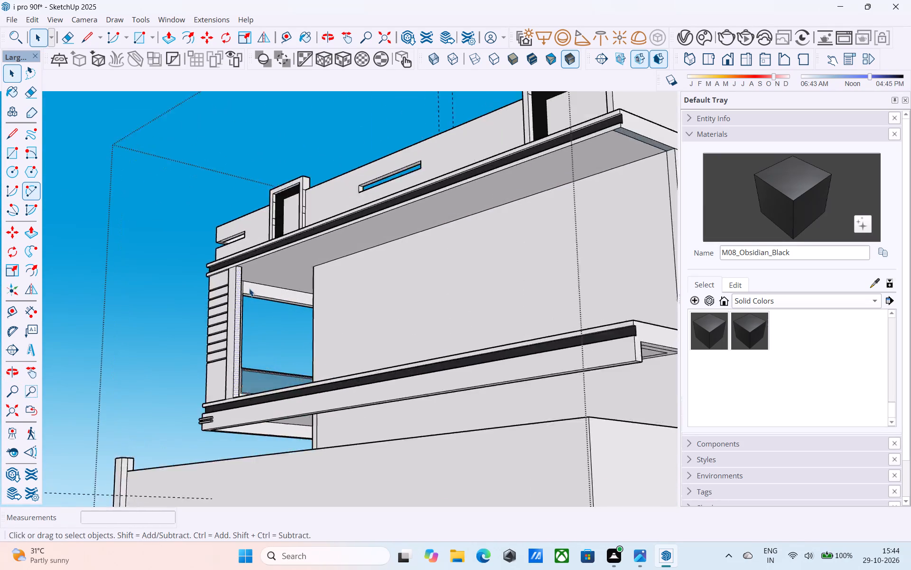
scroll(249, 288, up, 10)
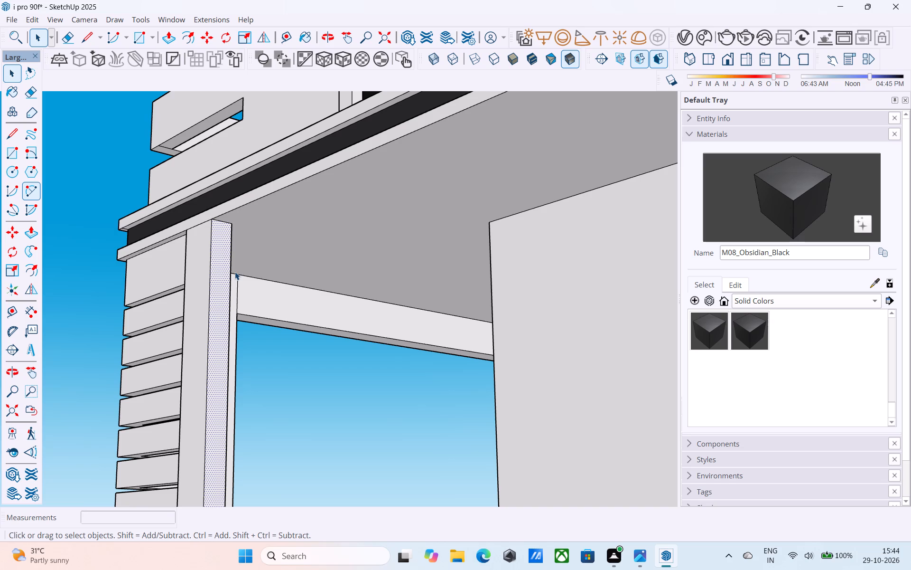
click(219, 220)
key(m)
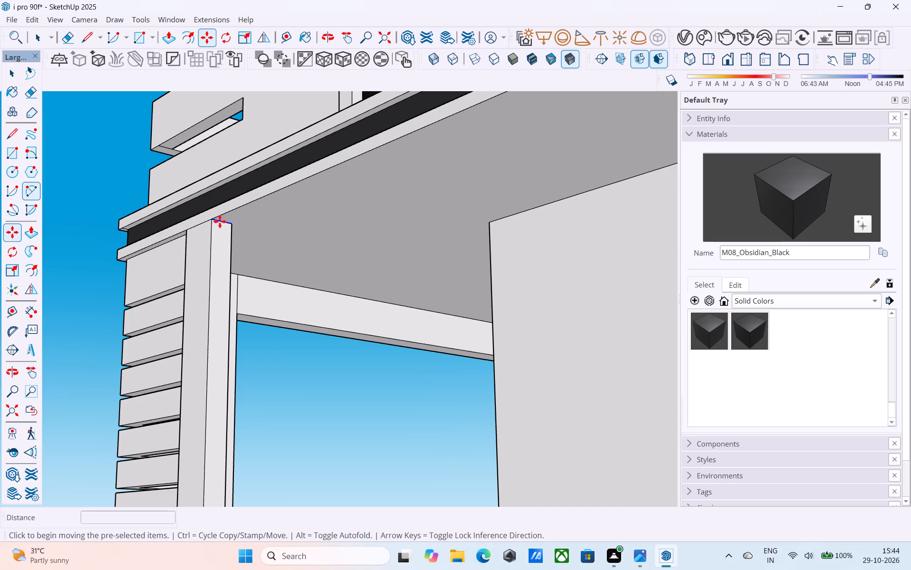
click(212, 226)
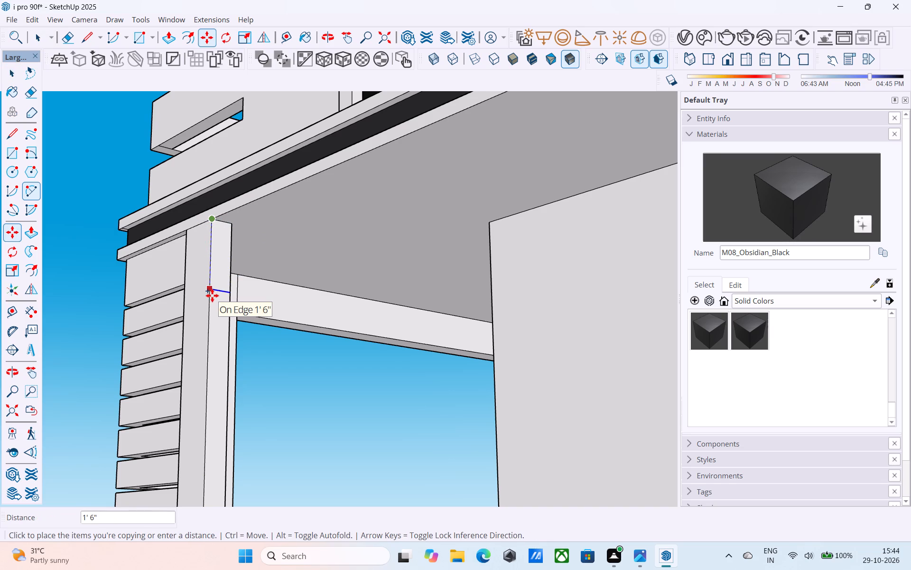
text(1')
key(Return)
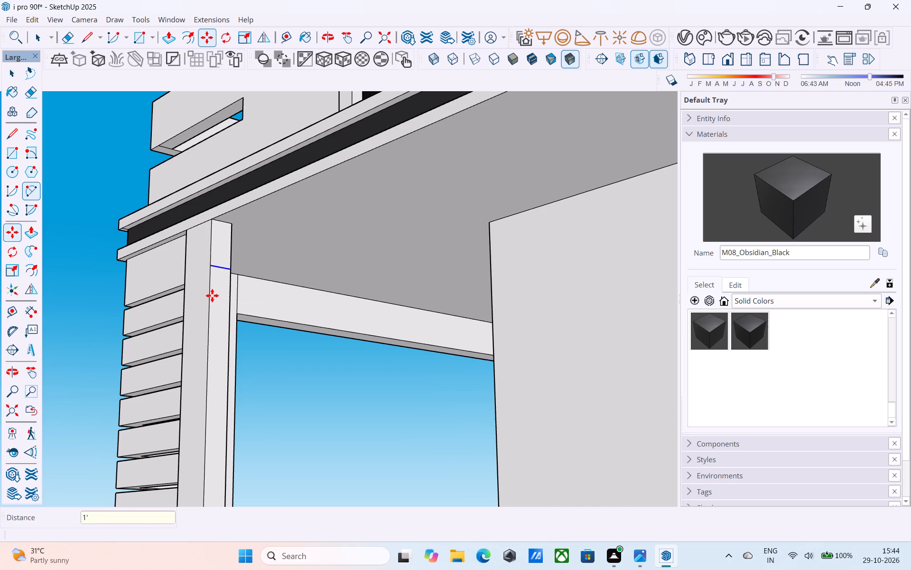
Push/Pull the 1' deep top face of the thickened corner post 12' along the balcony's open side to form a beam.
key(space)
click(222, 248)
key(p)
click(222, 248)
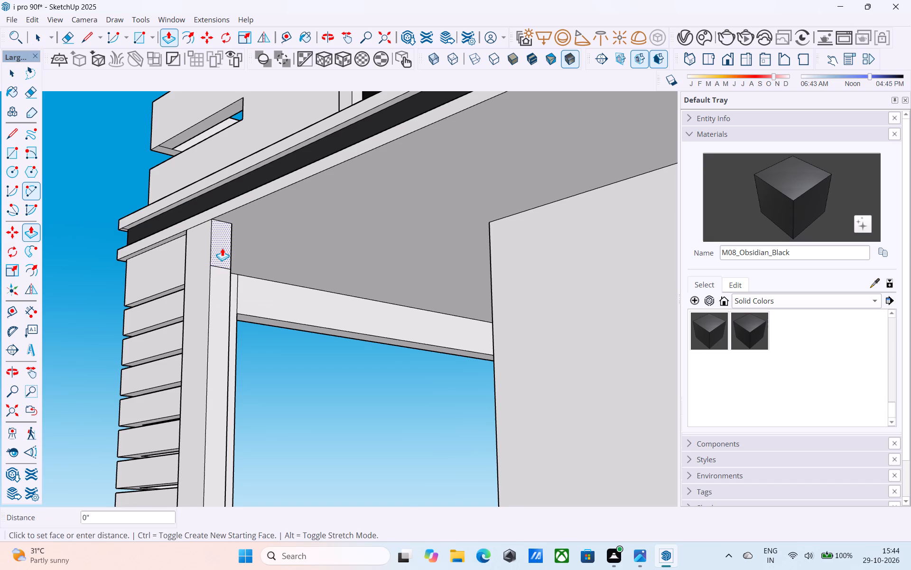
scroll(222, 248, down, 4)
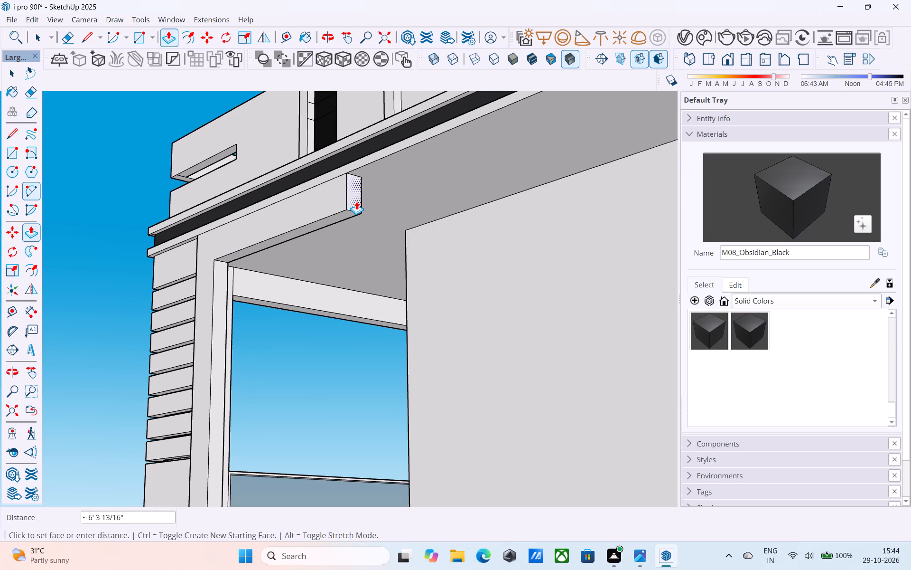
scroll(356, 197, down, 15)
middle_drag(362, 212, 363, 212)
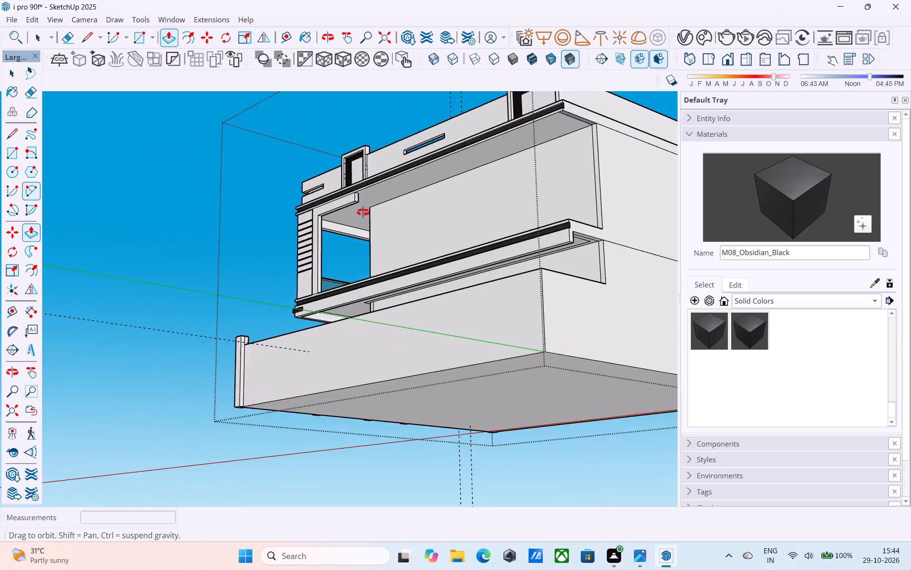
middle_drag(363, 212, 510, 311)
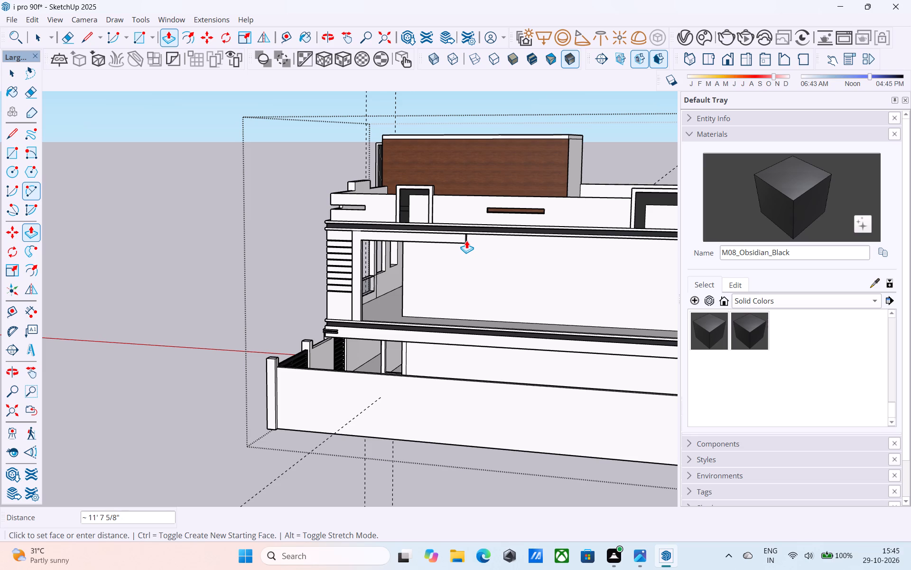
text(12)
key(apostrophe)
key(Return)
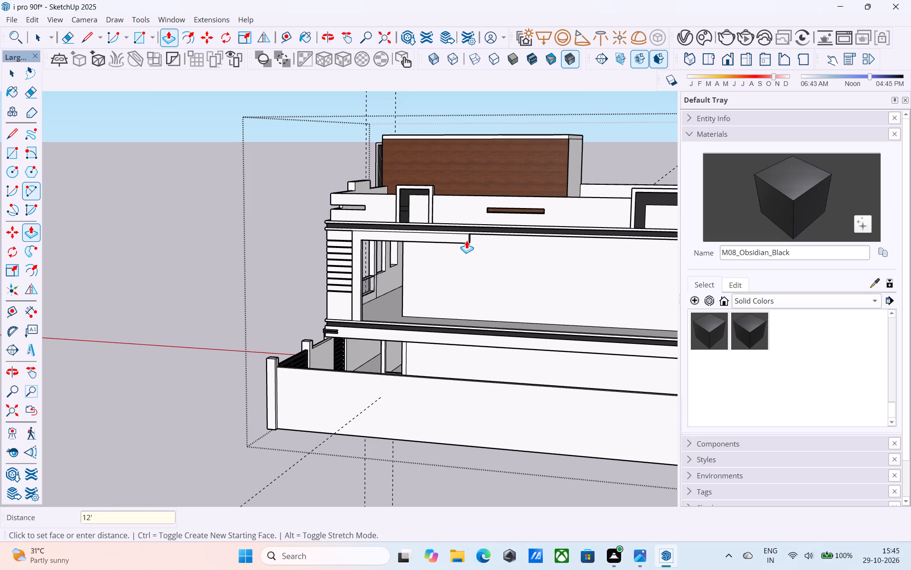
key(Return)
Copy the bottom edge of the beam's free end 1' back along its underside to mark a second post.
middle_drag(479, 282, 482, 208)
scroll(470, 205, up, 4)
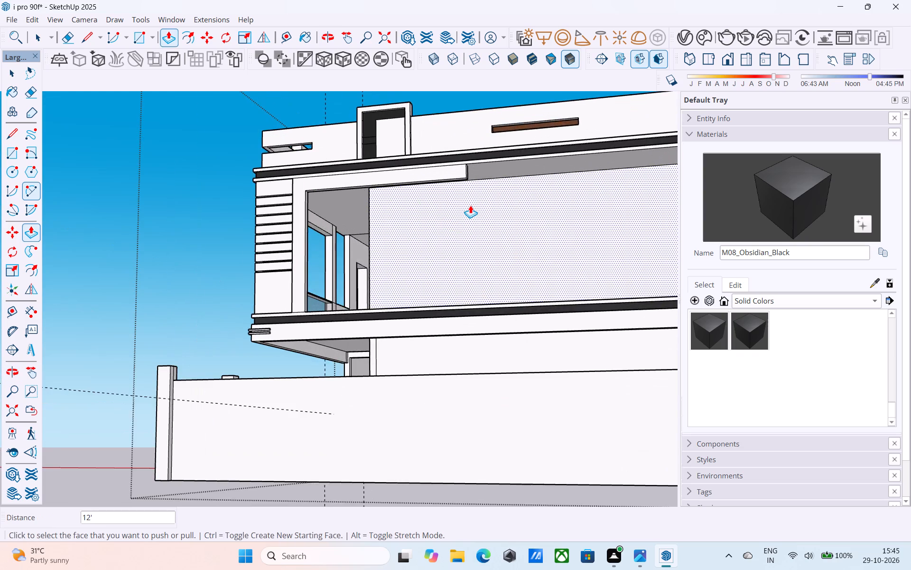
scroll(470, 205, down, 5)
middle_drag(470, 205, 476, 169)
scroll(429, 238, up, 5)
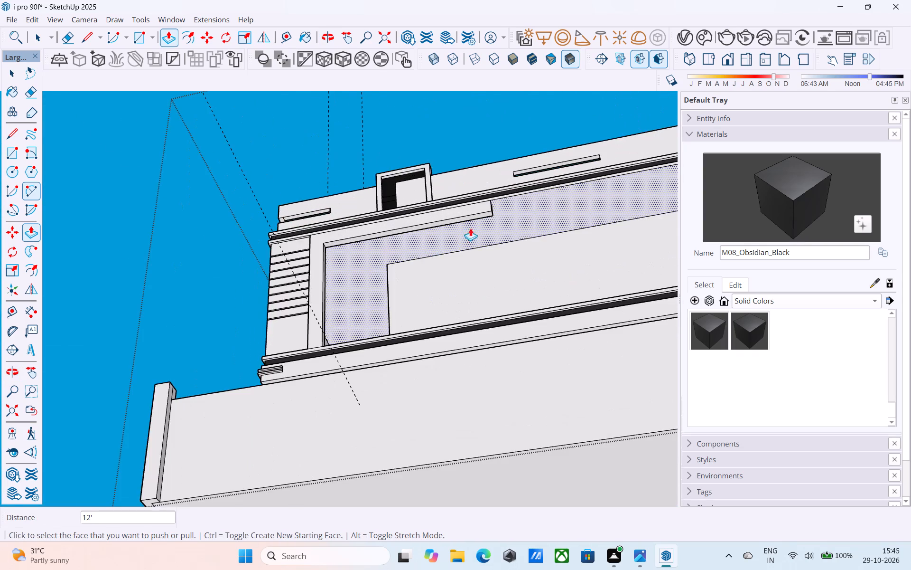
scroll(504, 204, up, 10)
key(space)
click(497, 206)
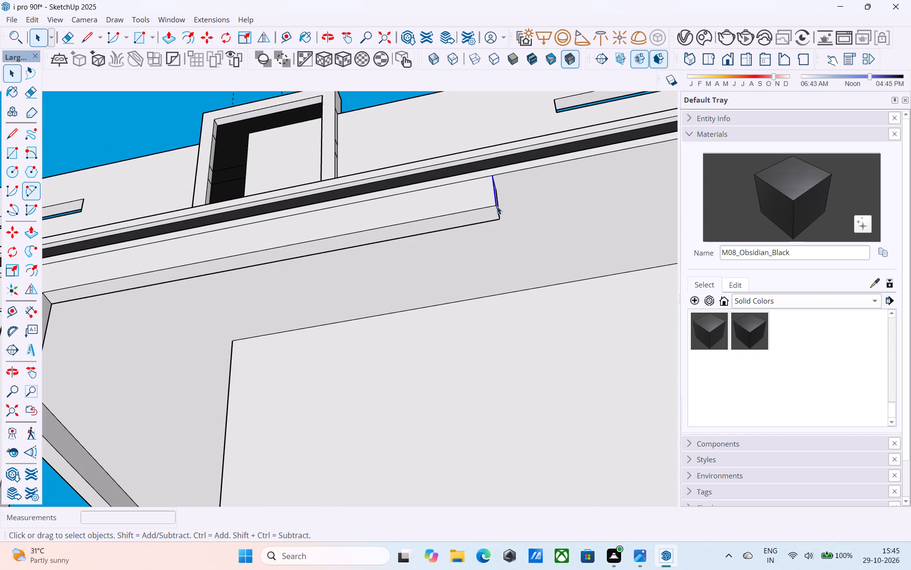
click(497, 208)
middle_drag(494, 210, 461, 234)
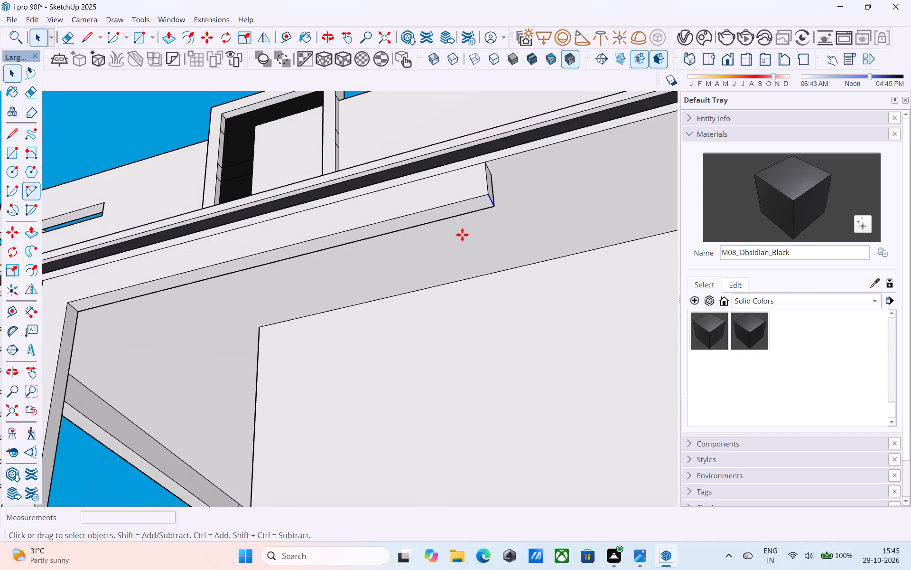
key(m)
click(492, 194)
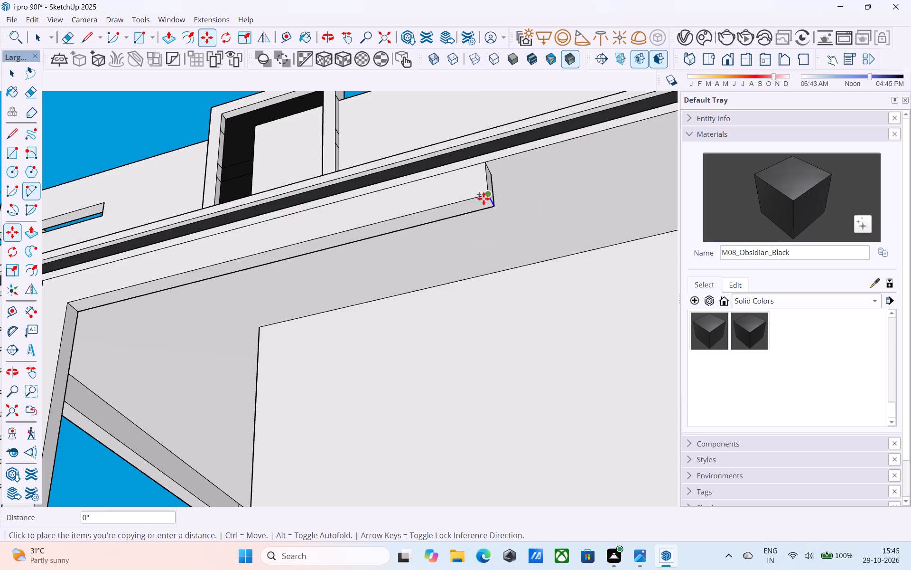
text(1')
key(Return)
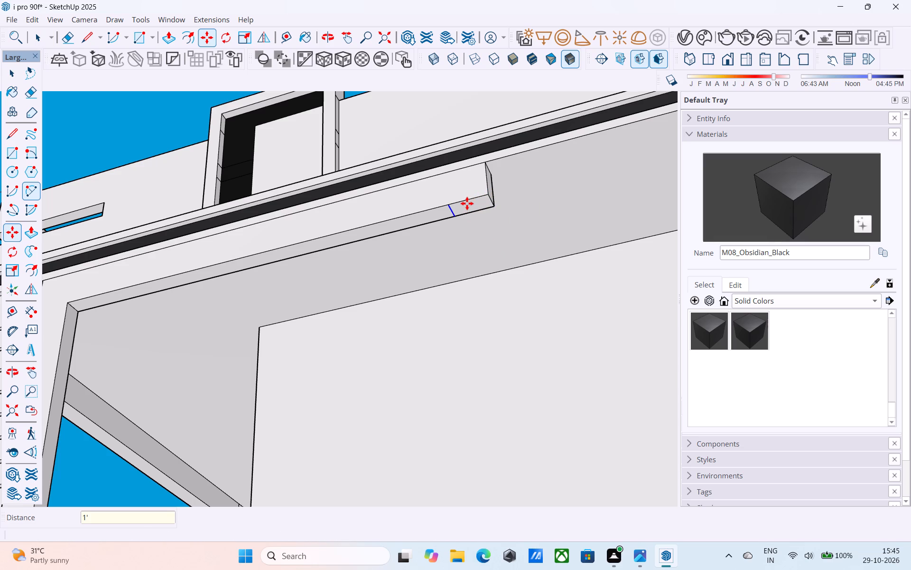
Push/Pull the marked 1' area under the beam's free end down 9' to the balcony slab border to form a second post.
key(space)
click(463, 204)
key(p)
click(464, 205)
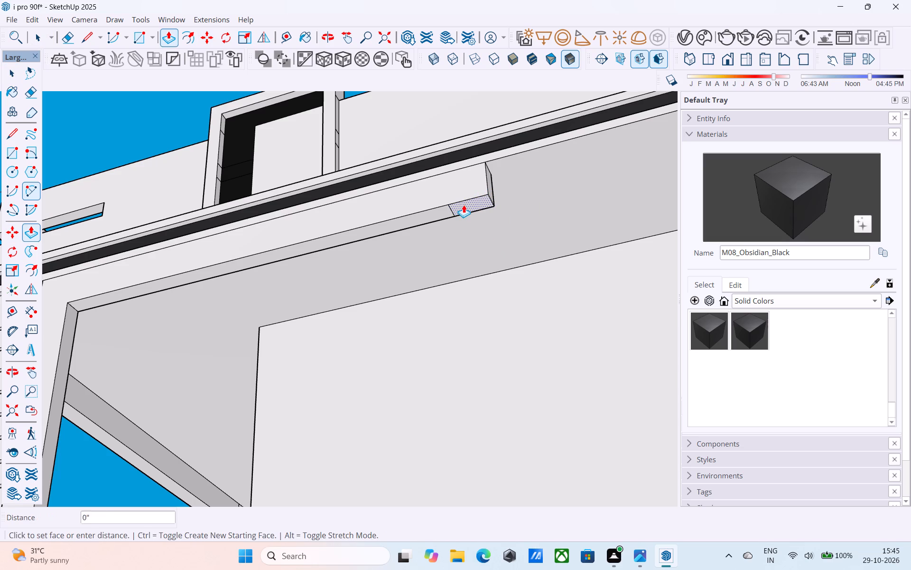
scroll(474, 216, down, 15)
middle_drag(474, 218, 464, 399)
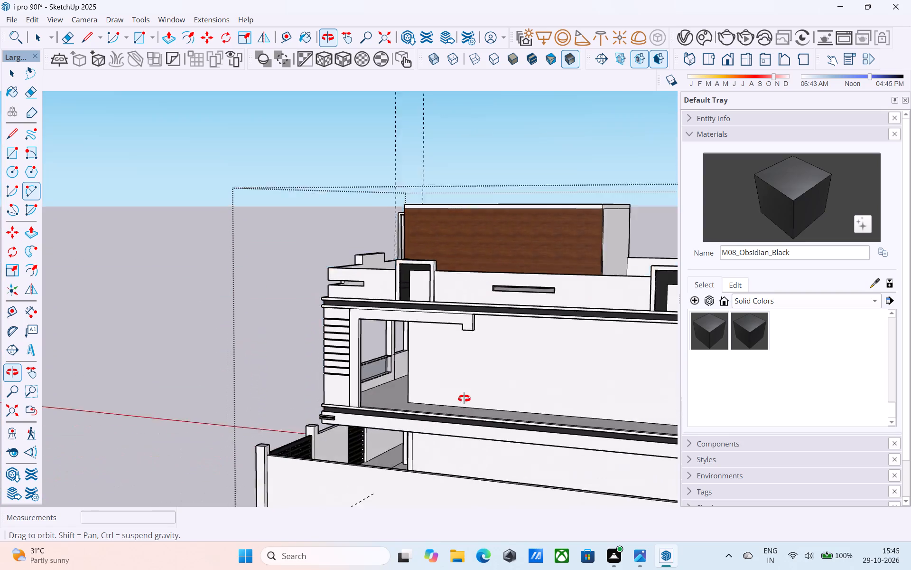
middle_drag(464, 399, 483, 483)
scroll(483, 483, up, 12)
click(474, 438)
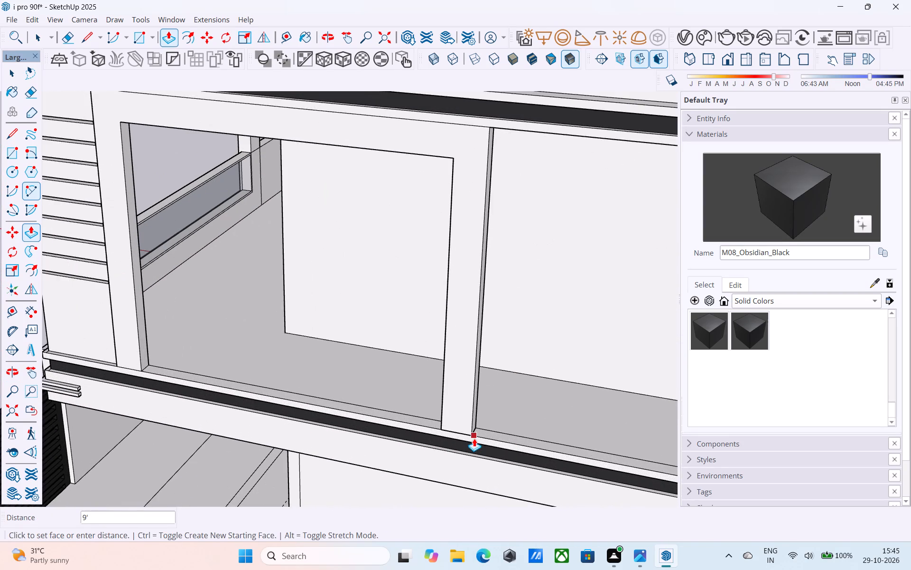
Push/Pull the slab border's top face between the two posts up 1' to form a low sill.
scroll(474, 438, down, 5)
middle_drag(474, 438, 655, 400)
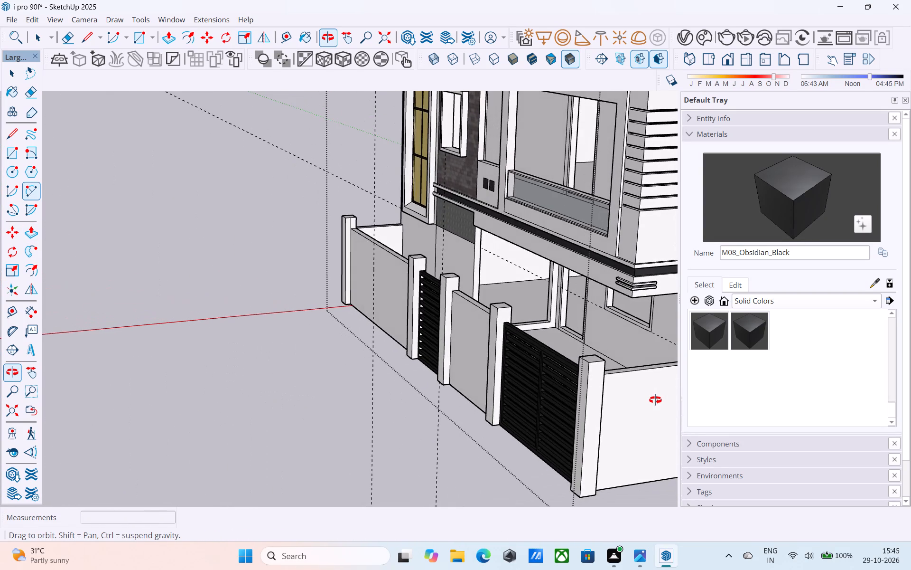
middle_drag(655, 400, 501, 401)
scroll(320, 406, down, 3)
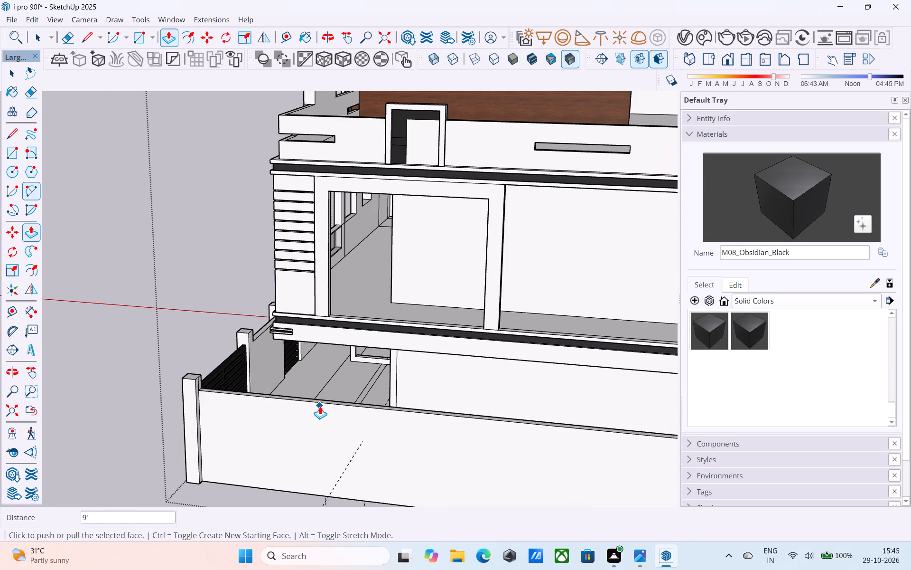
scroll(320, 406, down, 2)
middle_drag(313, 403, 306, 395)
scroll(332, 345, up, 3)
shift+middle_drag(335, 346, 301, 392)
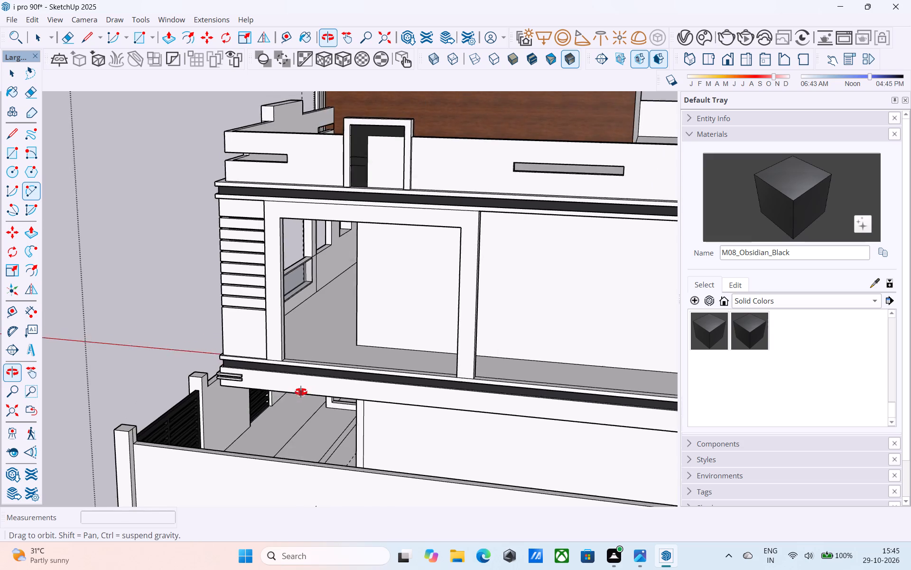
shift+middle_drag(301, 392, 299, 398)
scroll(302, 389, up, 9)
key(space)
click(282, 366)
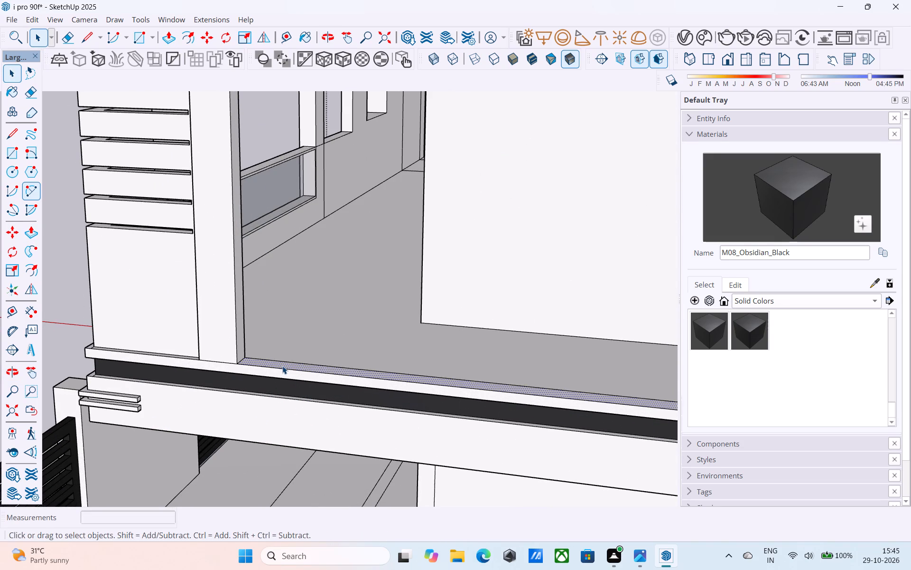
key(p)
click(282, 366)
text(1')
key(Return)
scroll(279, 356, down, 5)
key(space)
Draw a 3" vertical line from the corner post's outer bottom corner down to the slab border's lower edge.
scroll(279, 356, down, 9)
shift+middle_drag(260, 397, 395, 387)
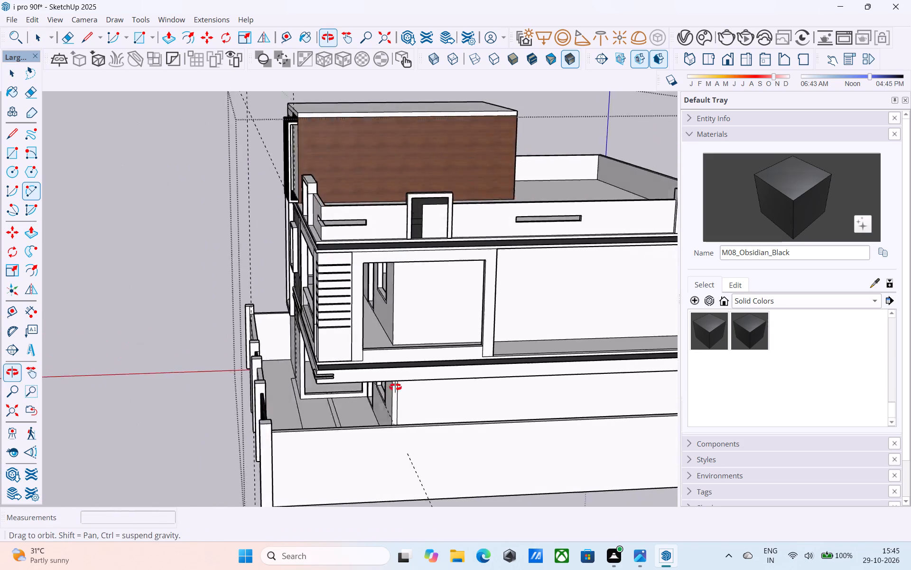
shift+middle_drag(395, 387, 474, 368)
scroll(458, 336, up, 17)
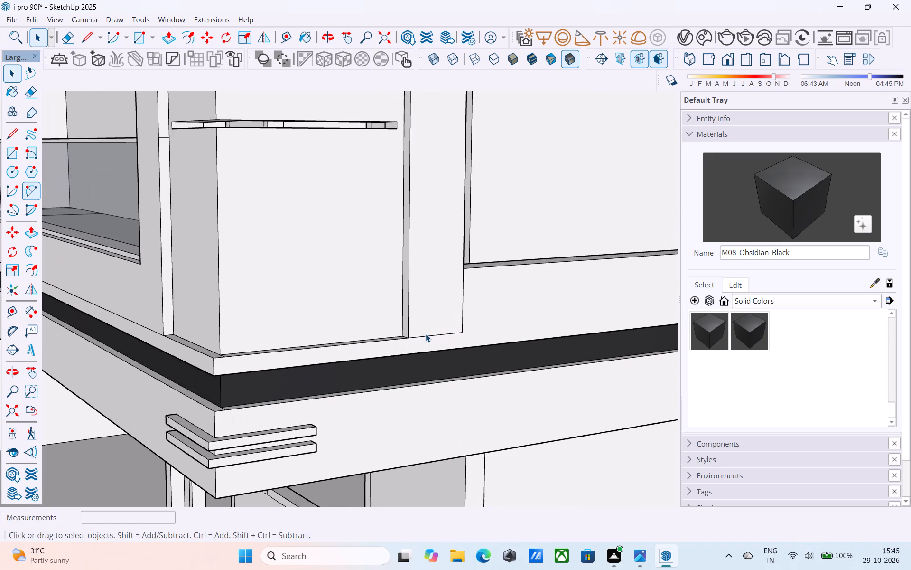
key(l)
middle_drag(413, 348, 465, 370)
scroll(446, 358, up, 9)
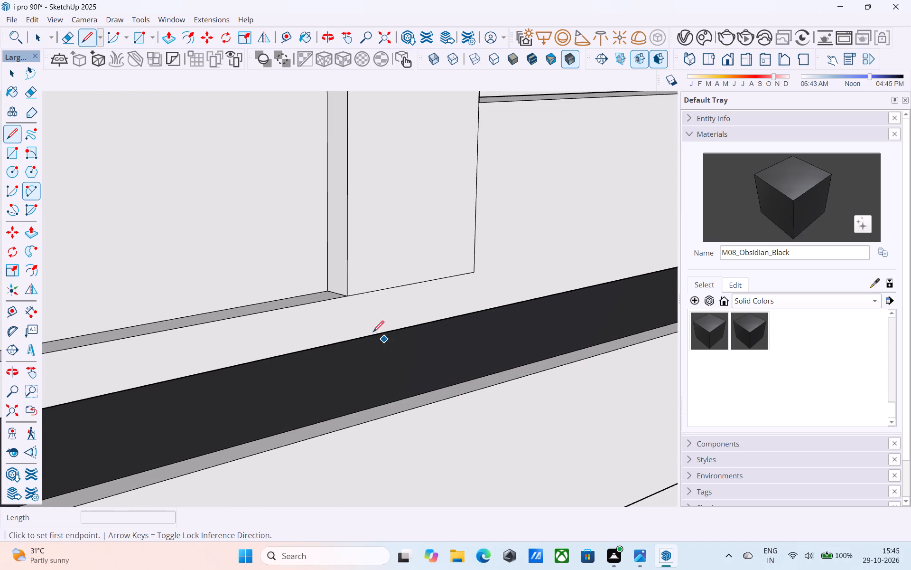
click(346, 298)
click(349, 337)
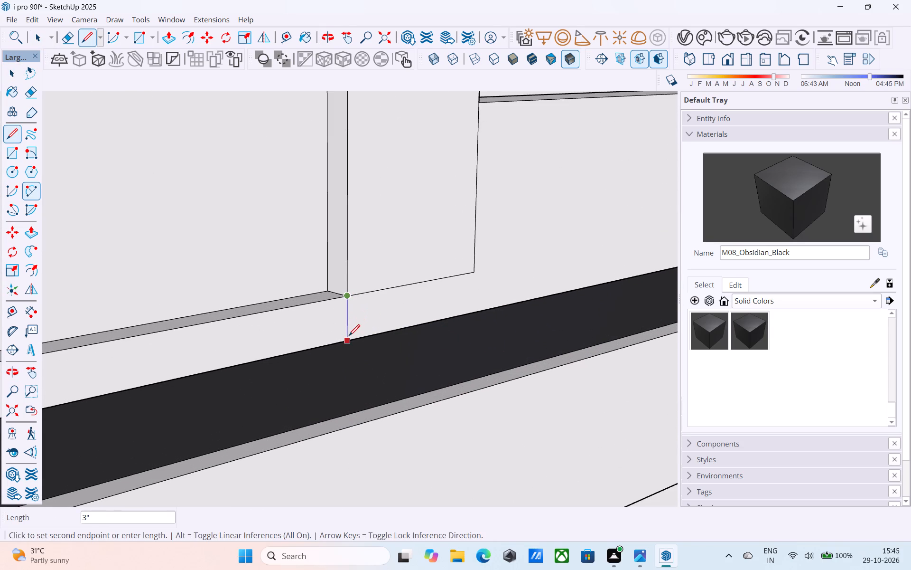
Draw a 3" vertical line from the second post's outer bottom corner down to the slab border's lower edge.
scroll(290, 372, down, 15)
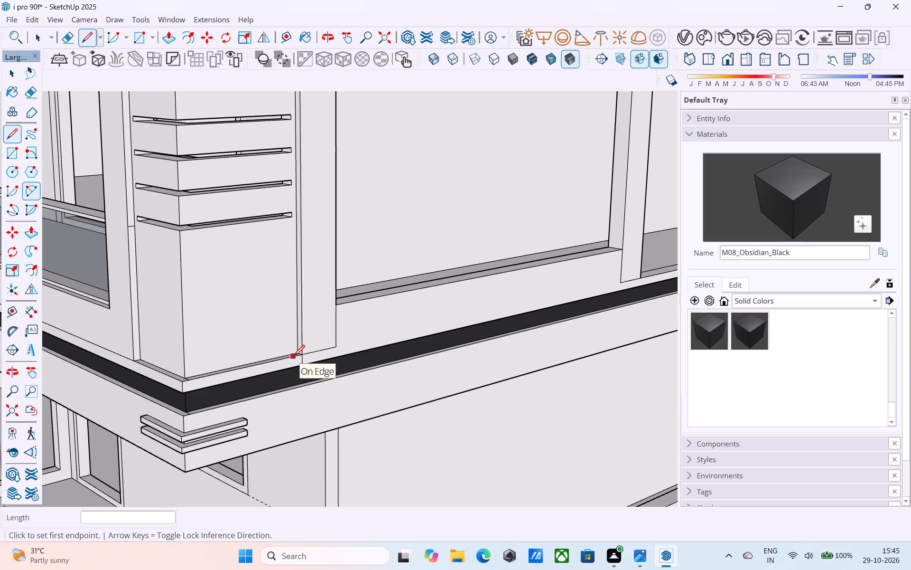
scroll(294, 357, up, 5)
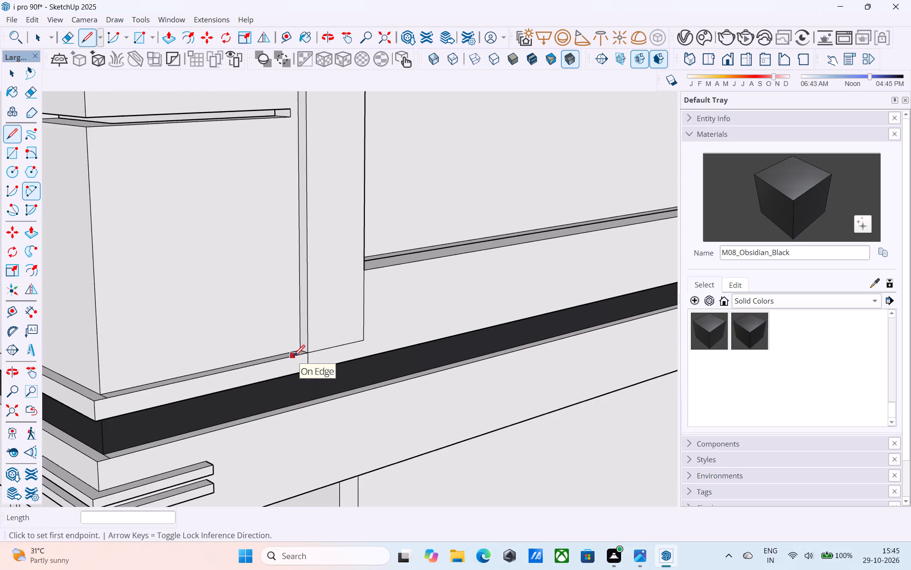
scroll(294, 356, down, 10)
middle_drag(391, 324, 199, 323)
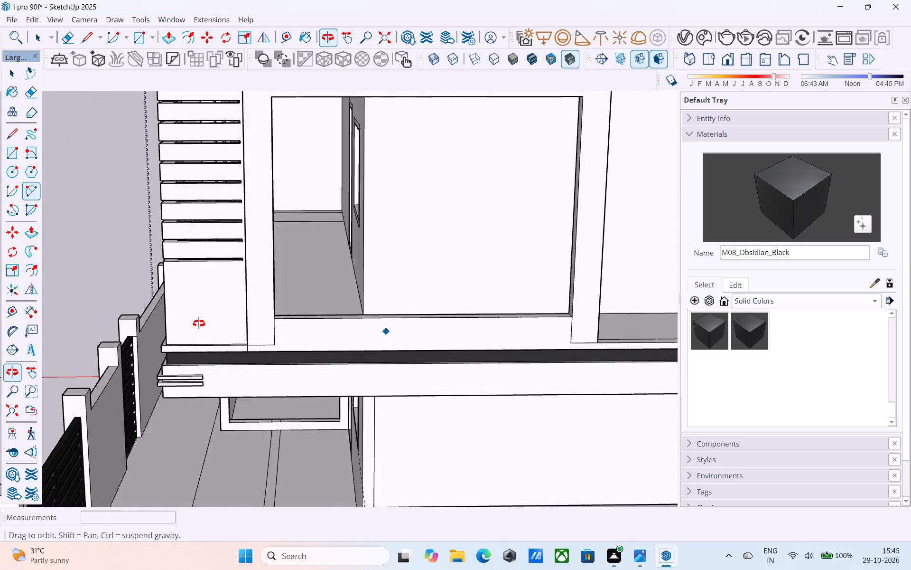
middle_drag(199, 323, 190, 323)
middle_drag(525, 351, 508, 348)
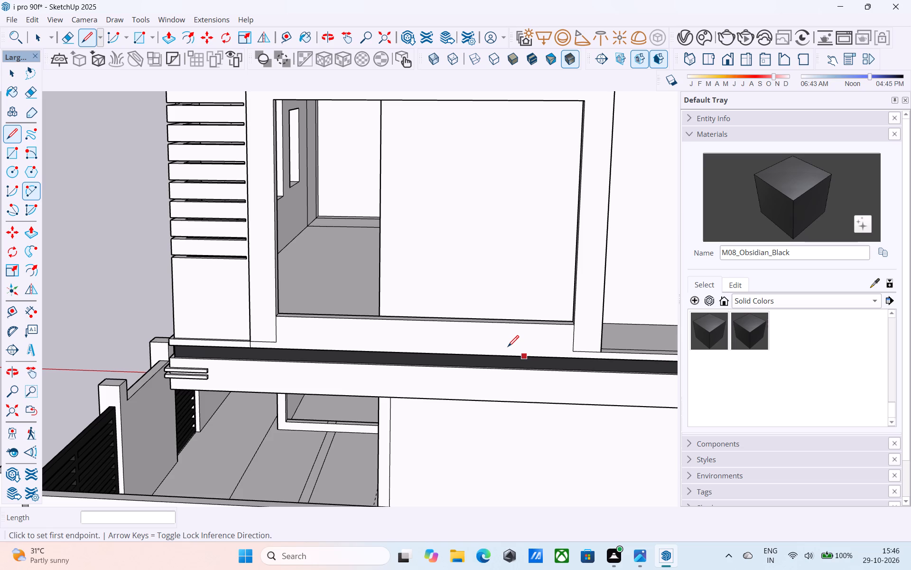
scroll(511, 350, down, 1)
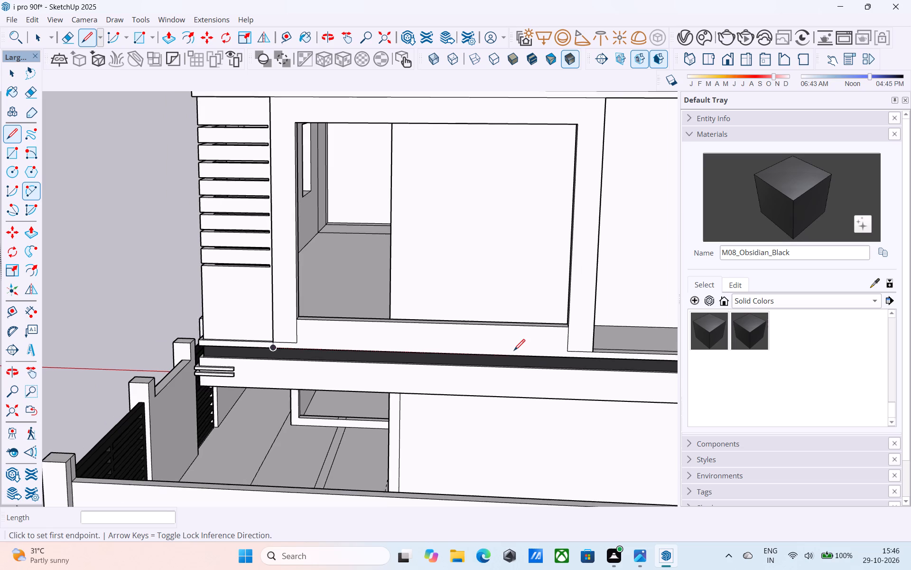
middle_drag(514, 351, 503, 346)
scroll(542, 329, up, 1)
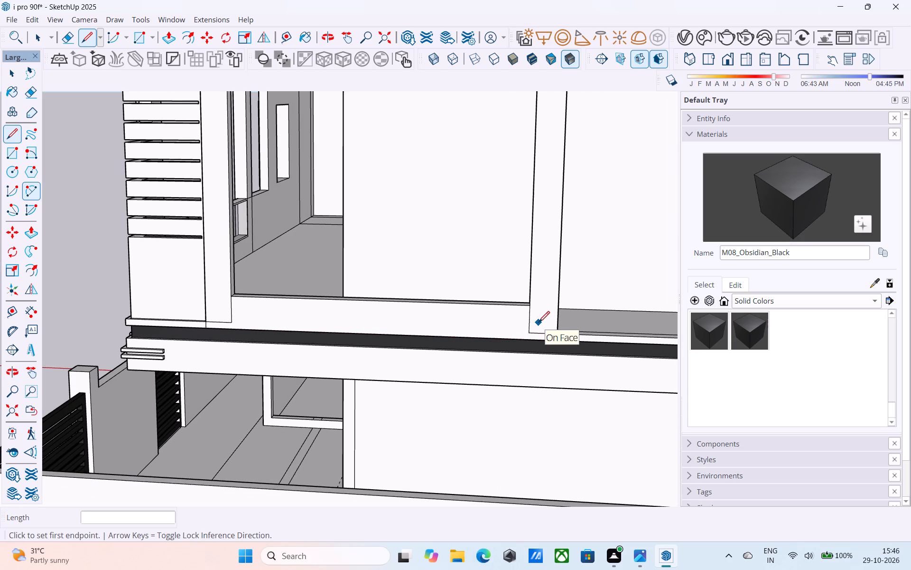
key(l)
scroll(565, 330, up, 11)
click(549, 336)
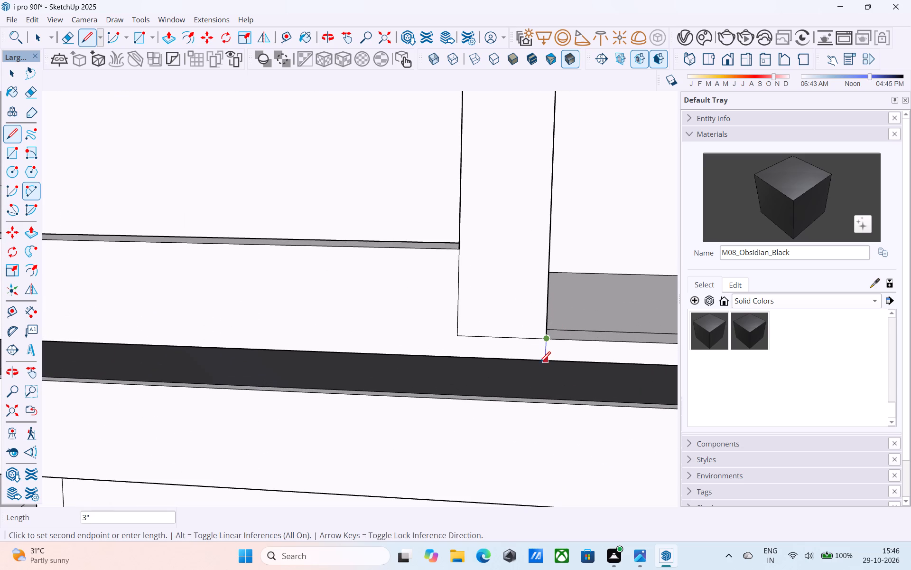
click(539, 363)
Erase the leftover edges at the bases of both posts so posts, sill and slab border form one continuous frame face.
key(e)
click(509, 334)
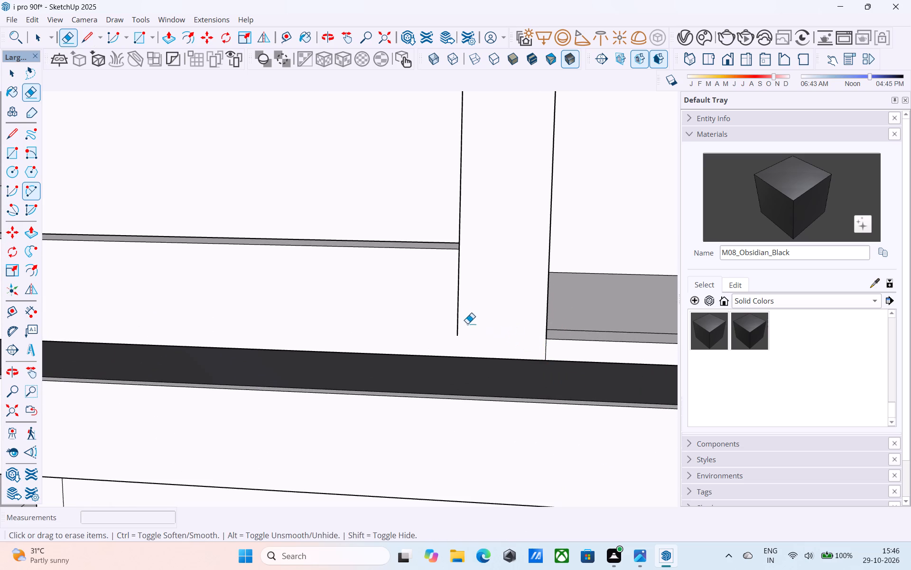
drag(460, 320, 452, 320)
scroll(465, 323, down, 17)
scroll(280, 331, up, 9)
click(291, 314)
drag(299, 307, 305, 305)
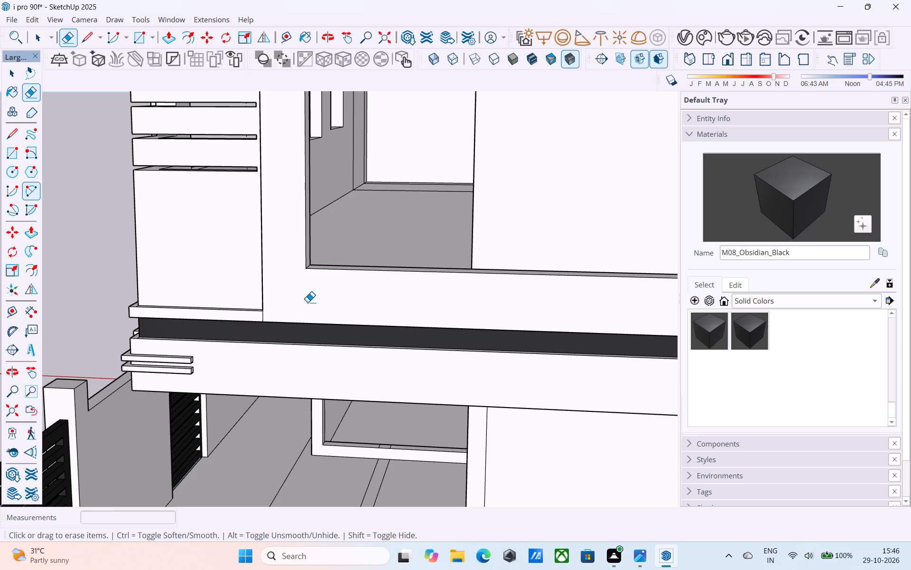
Push/Pull the top face of the sill between the two posts down 3" to lower it.
scroll(307, 302, down, 10)
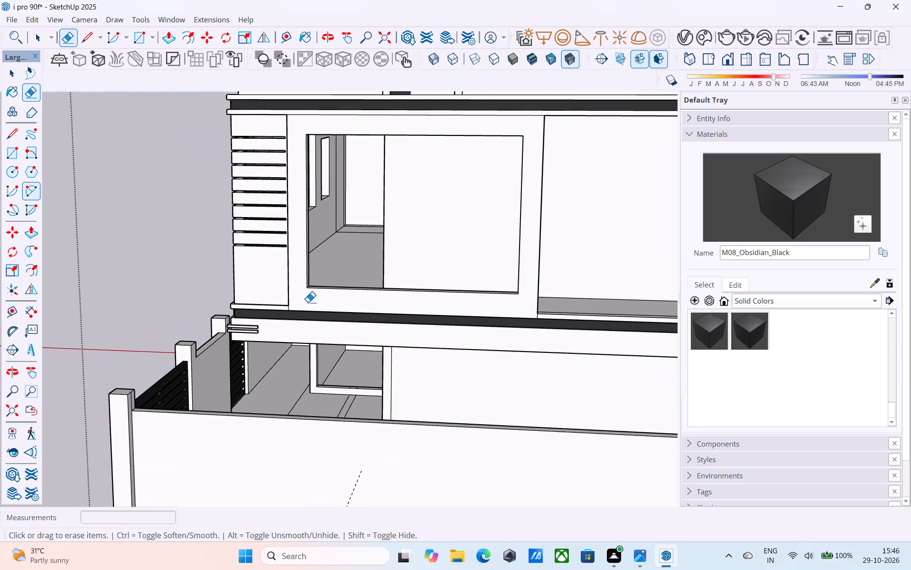
middle_drag(308, 302, 308, 313)
scroll(208, 297, down, 5)
middle_drag(339, 327, 268, 369)
scroll(273, 338, up, 11)
key(space)
scroll(274, 338, up, 1)
click(297, 308)
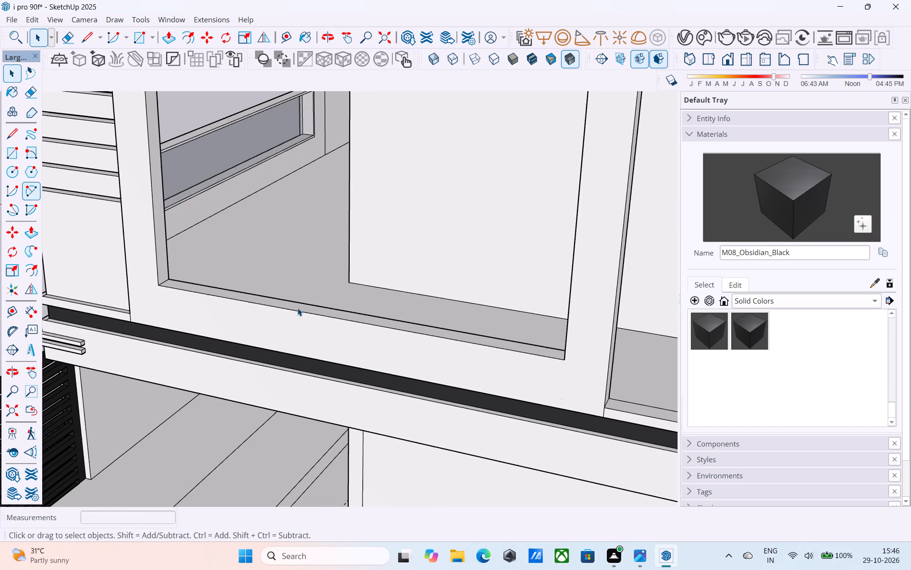
key(p)
click(297, 308)
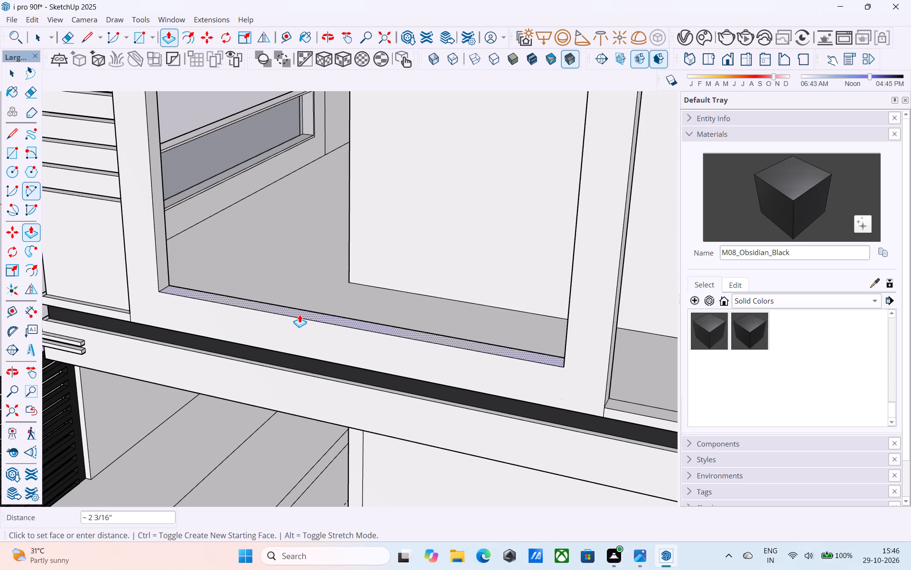
text(3")
key(Return)
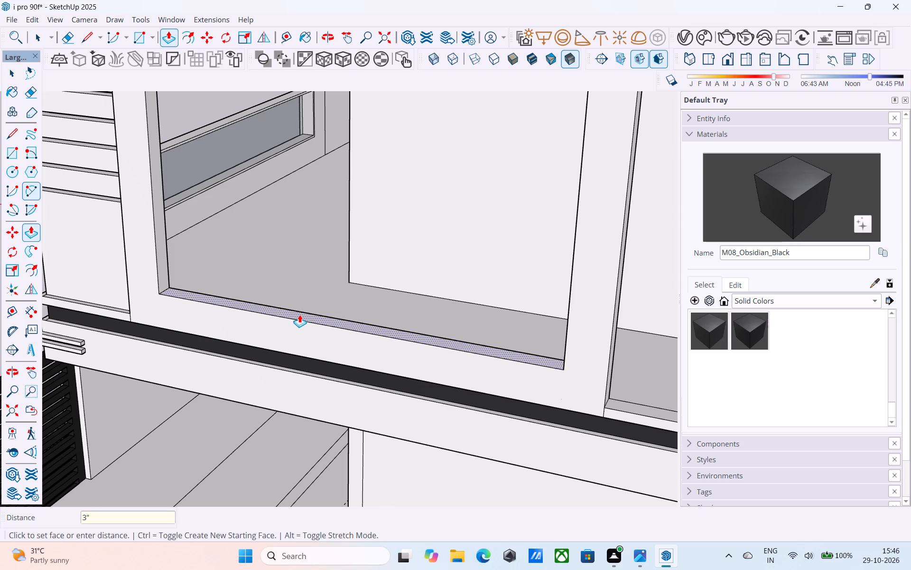
text(3")
key(Return)
key(space)
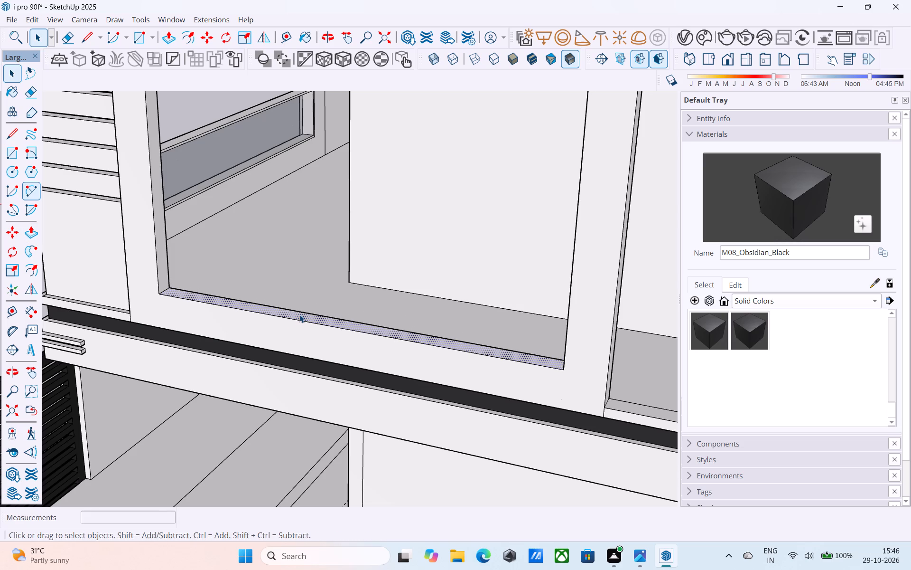
Lower the top face of the sill between the posts by another 3" with Push/Pull.
click(299, 314)
key(p)
click(299, 314)
text(3")
key(Return)
key(space)
Examine the corner frame and lowered sill from the front, side and rear of the house.
scroll(301, 320, down, 10)
middle_drag(295, 332, 297, 323)
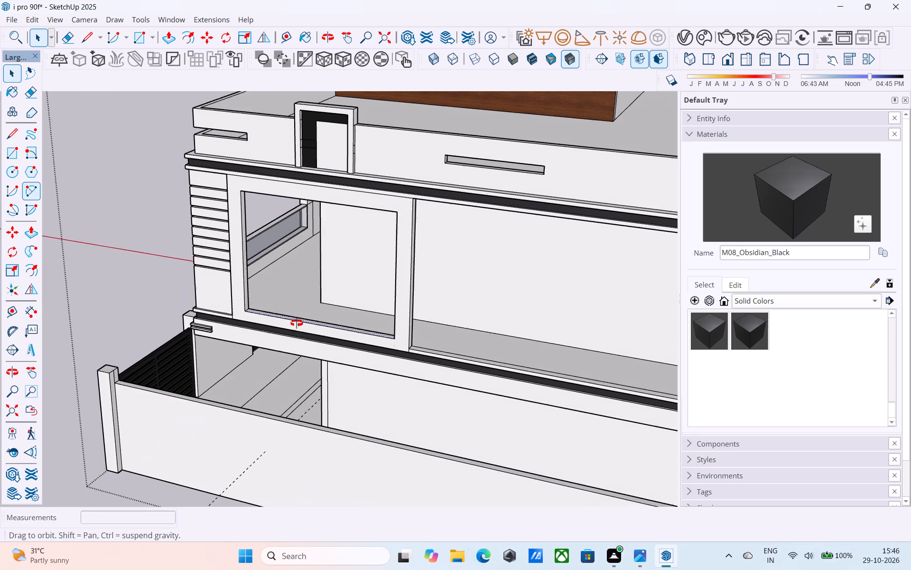
middle_drag(297, 323, 298, 321)
middle_drag(294, 316, 331, 307)
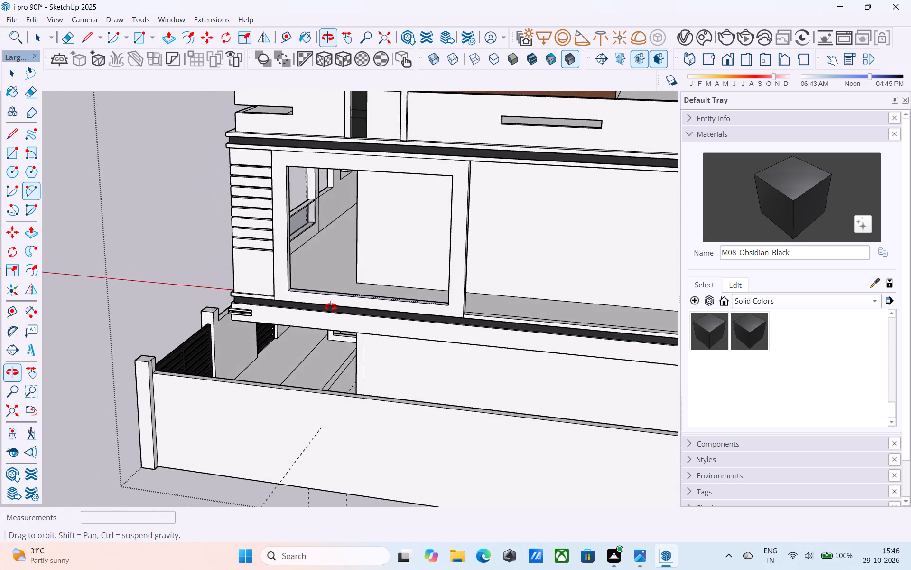
middle_drag(331, 307, 641, 311)
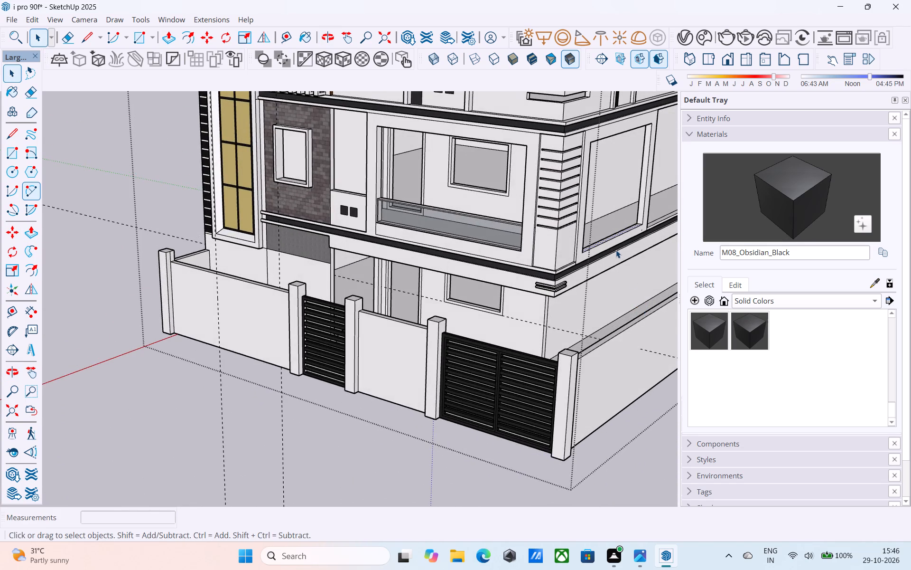
scroll(616, 250, up, 5)
scroll(616, 249, down, 5)
middle_drag(616, 249, 512, 291)
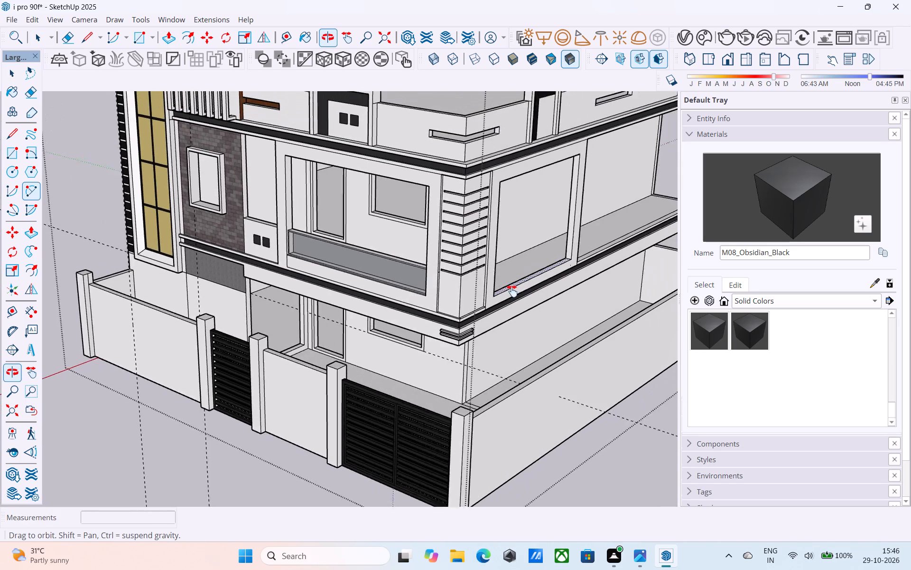
middle_drag(512, 291, 483, 298)
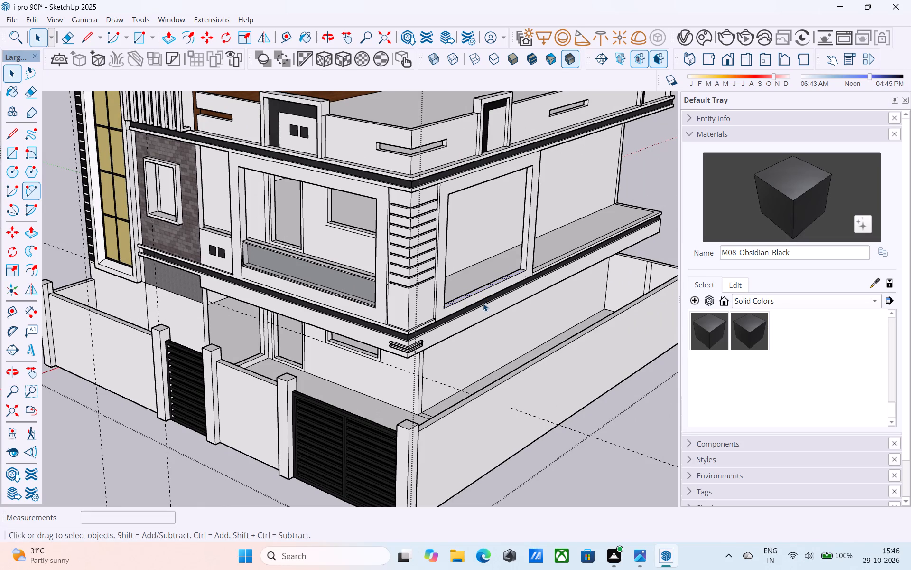
scroll(469, 297, up, 1)
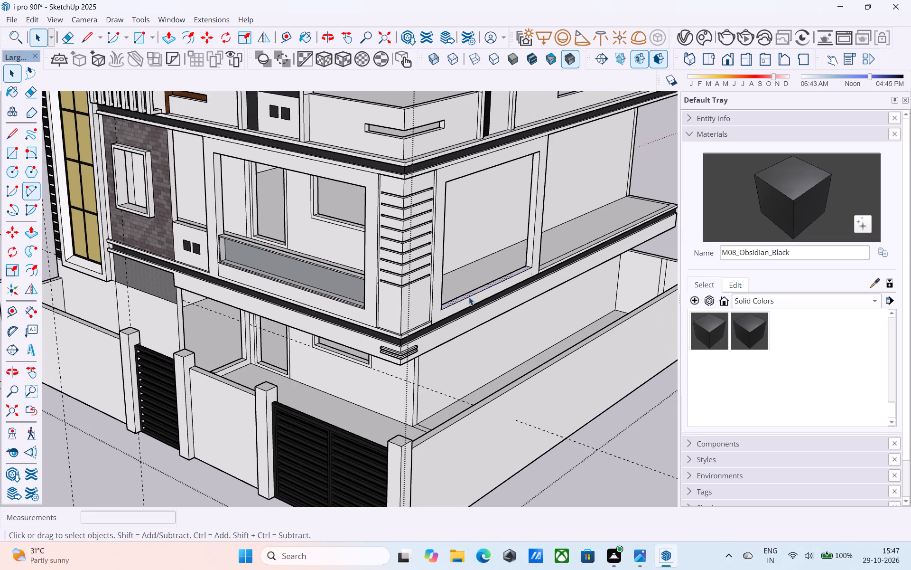
scroll(439, 276, down, 6)
middle_drag(404, 304, 400, 299)
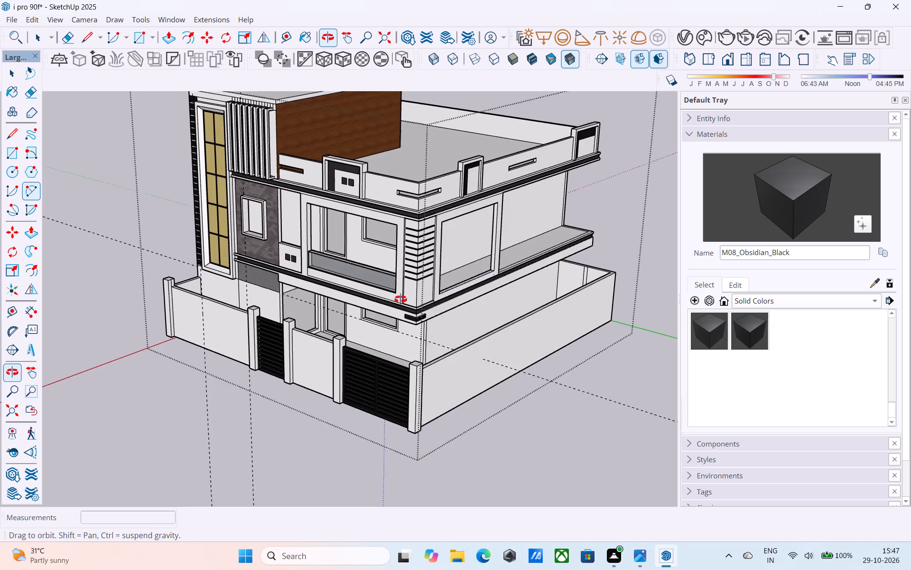
middle_drag(400, 299, 229, 283)
middle_drag(379, 285, 262, 274)
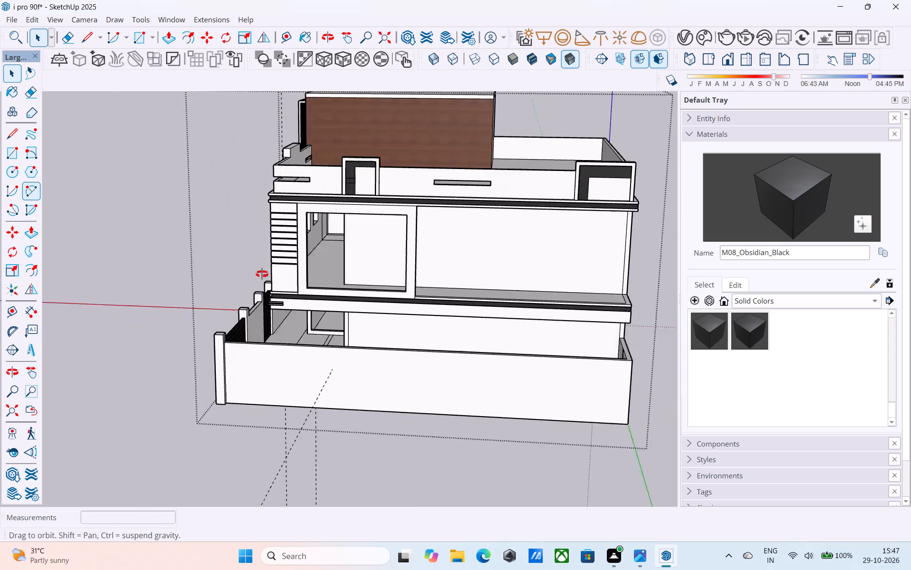
middle_drag(262, 274, 99, 279)
scroll(460, 360, down, 1)
middle_drag(450, 366, 422, 406)
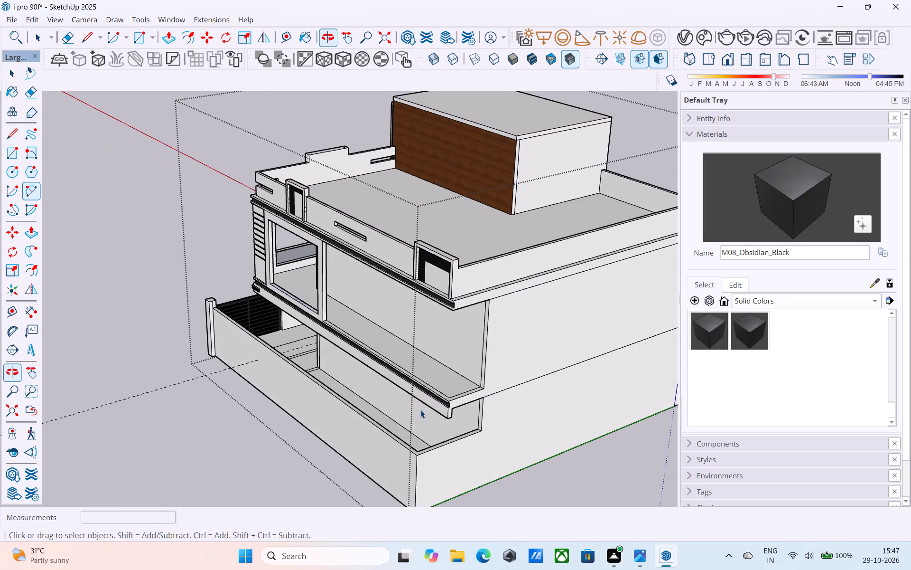
Copy the outer top edge of the slab border beyond the second post 1" inward across the border.
scroll(443, 417, up, 12)
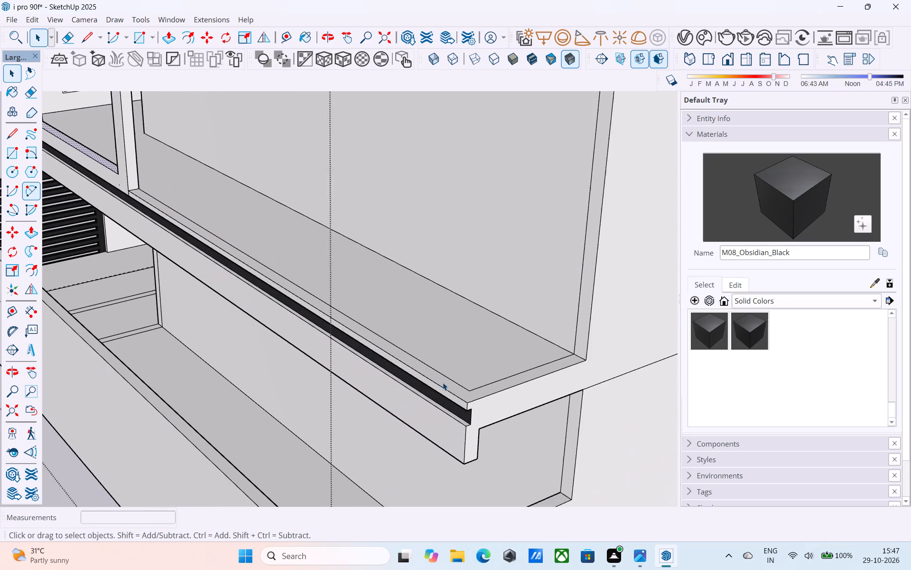
click(443, 382)
scroll(443, 382, down, 4)
middle_drag(443, 382, 461, 402)
scroll(393, 379, up, 4)
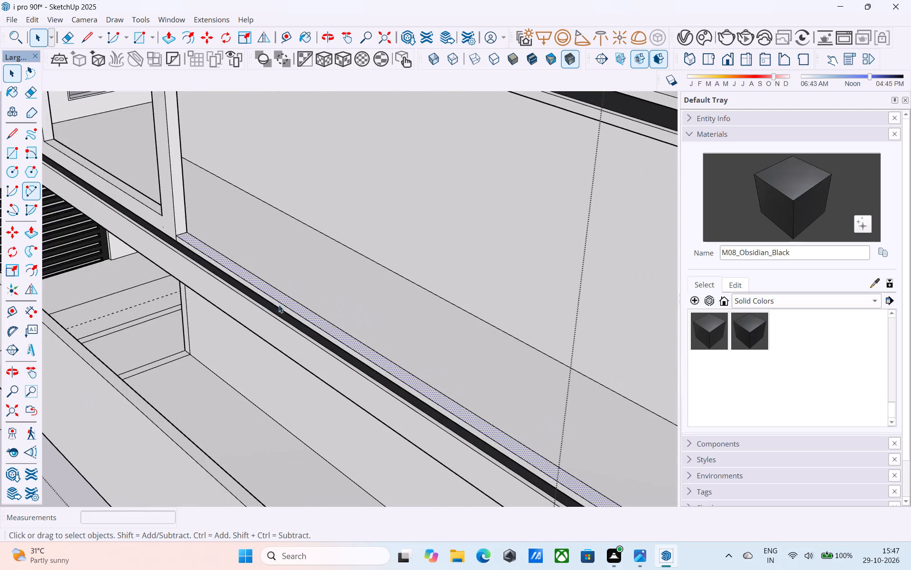
scroll(165, 227, up, 16)
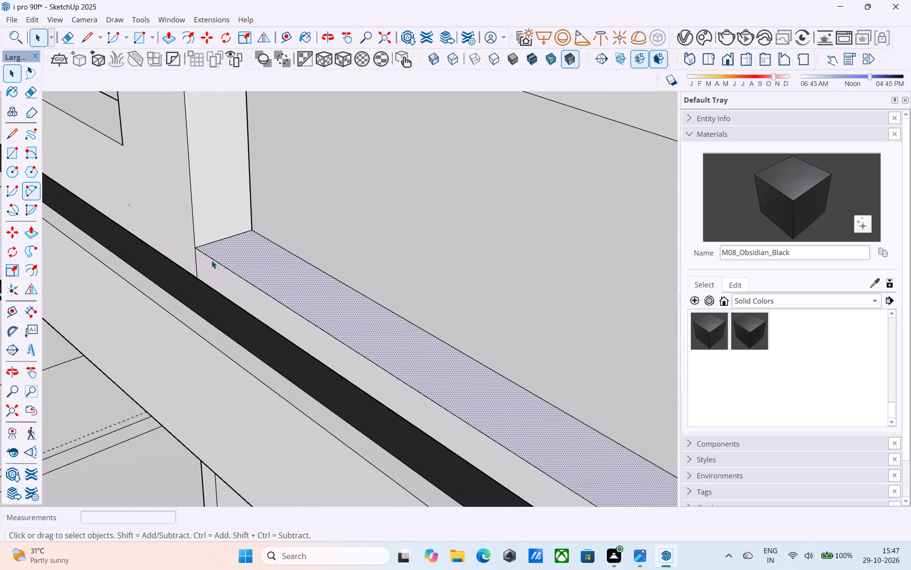
click(214, 260)
key(m)
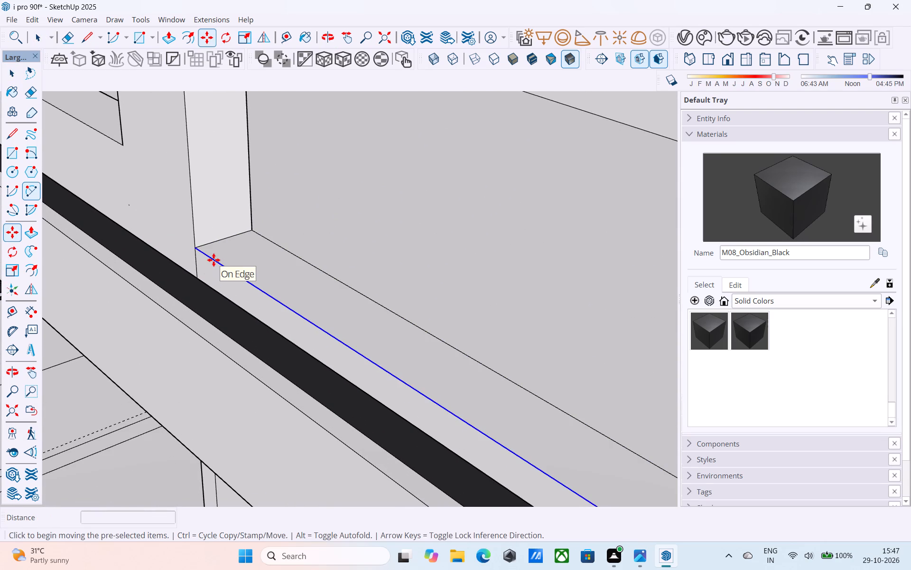
scroll(207, 252, up, 4)
click(194, 245)
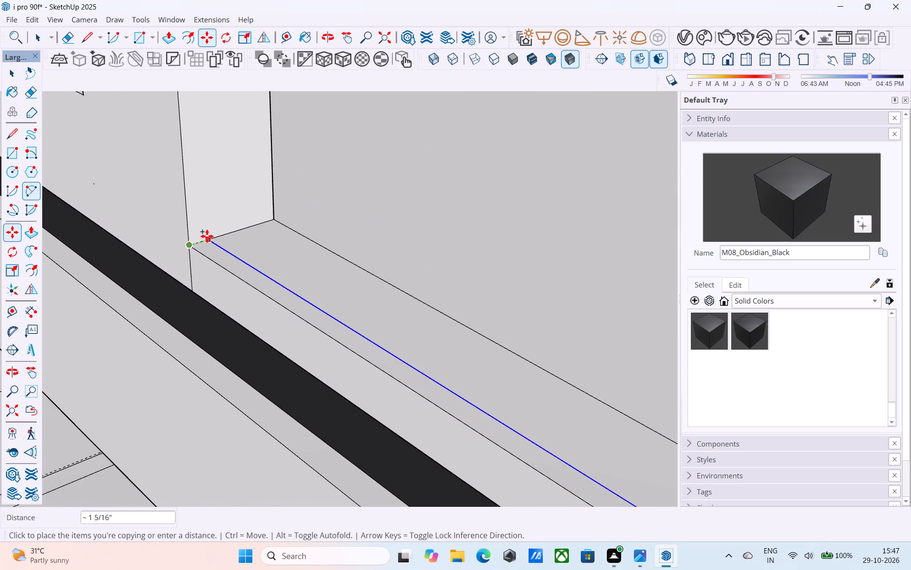
text(01)
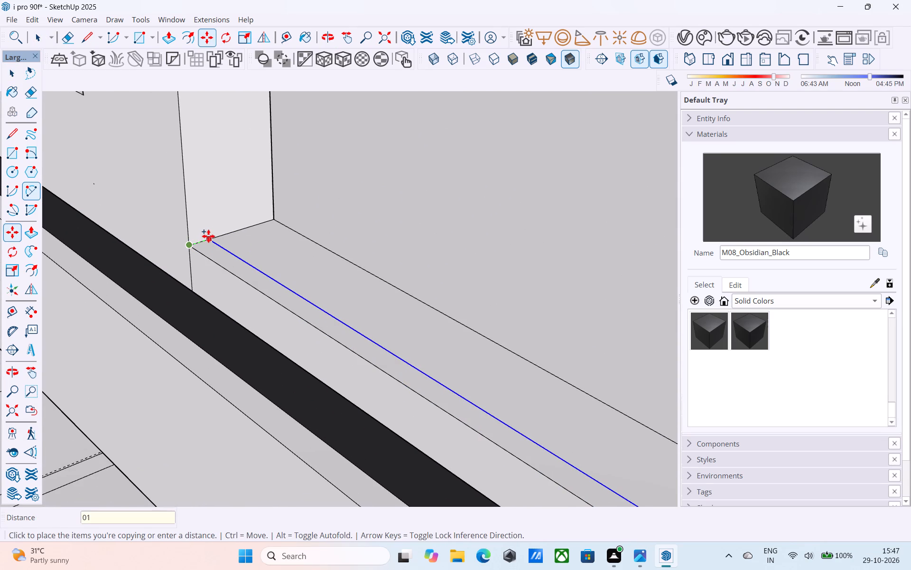
key(shift+quotedbl)
key(Return)
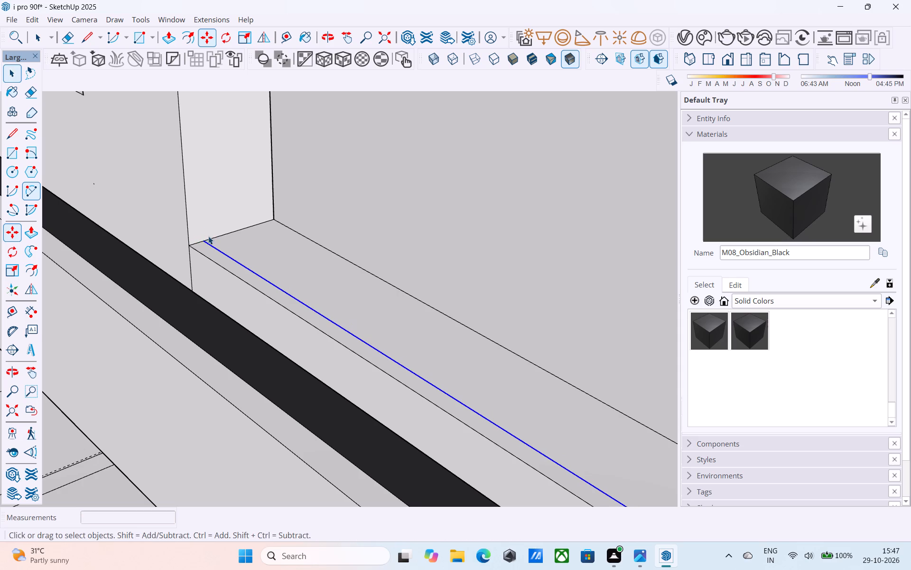
Push/Pull the inner part of the slab border beyond the second post up 3' to form a parapet wall.
key(space)
click(244, 245)
key(p)
click(245, 245)
scroll(245, 244, down, 6)
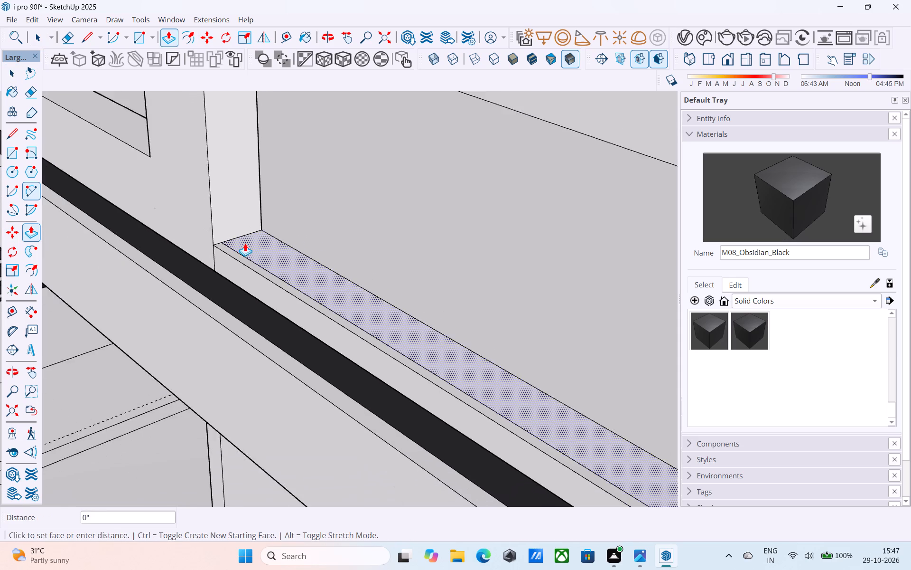
scroll(245, 243, down, 20)
scroll(245, 243, down, 3)
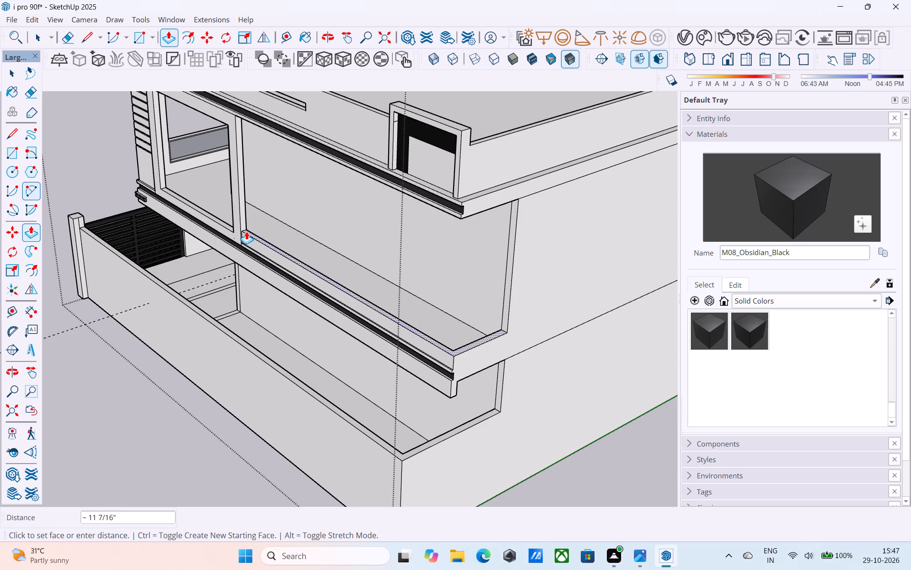
text(3')
key(Return)
Draw a line about 5' long from the parapet's outer base corner across the end wall, with a short vertical down to the slab's underside line.
middle_drag(244, 229, 193, 211)
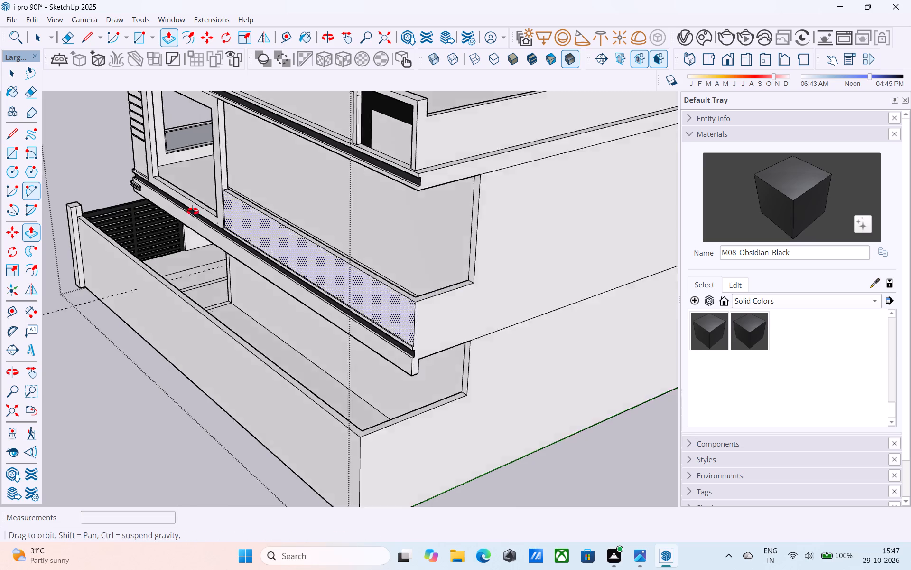
middle_drag(193, 211, 165, 224)
middle_drag(281, 300, 304, 290)
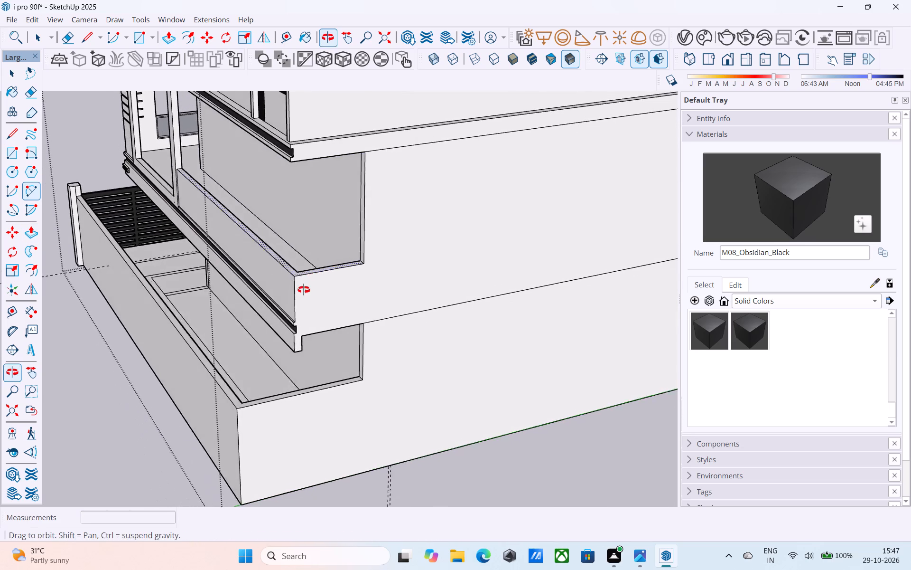
middle_drag(304, 290, 314, 289)
key(l)
scroll(298, 372, up, 10)
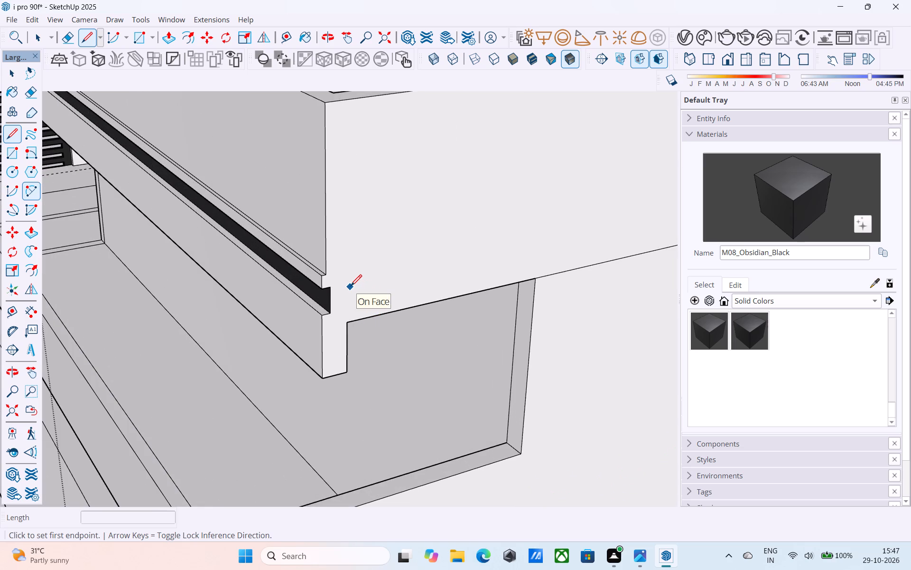
scroll(337, 282, up, 4)
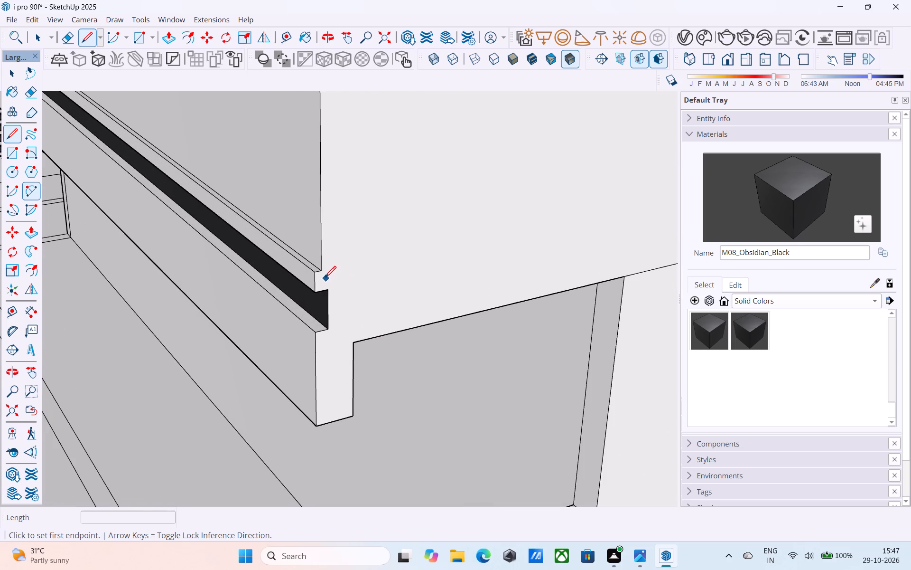
click(324, 272)
scroll(322, 272, down, 5)
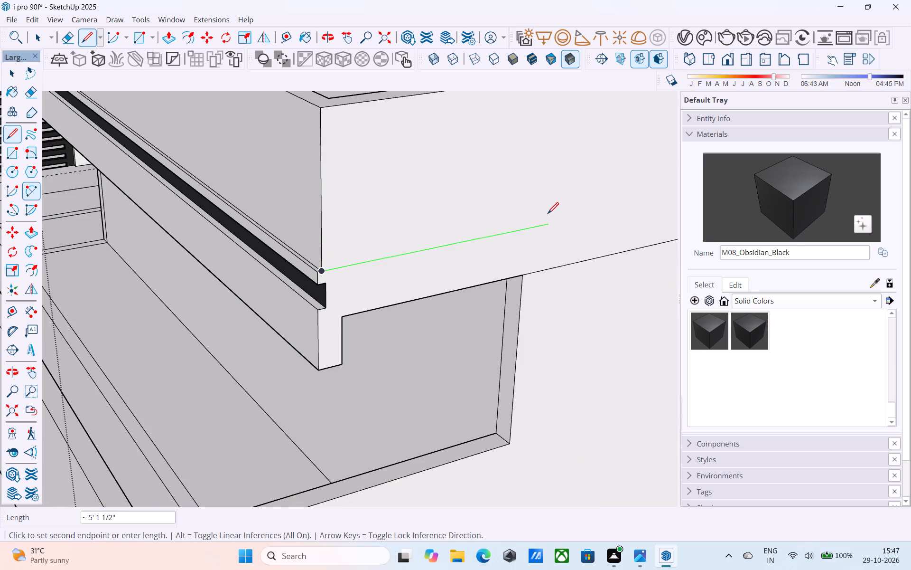
scroll(554, 214, down, 10)
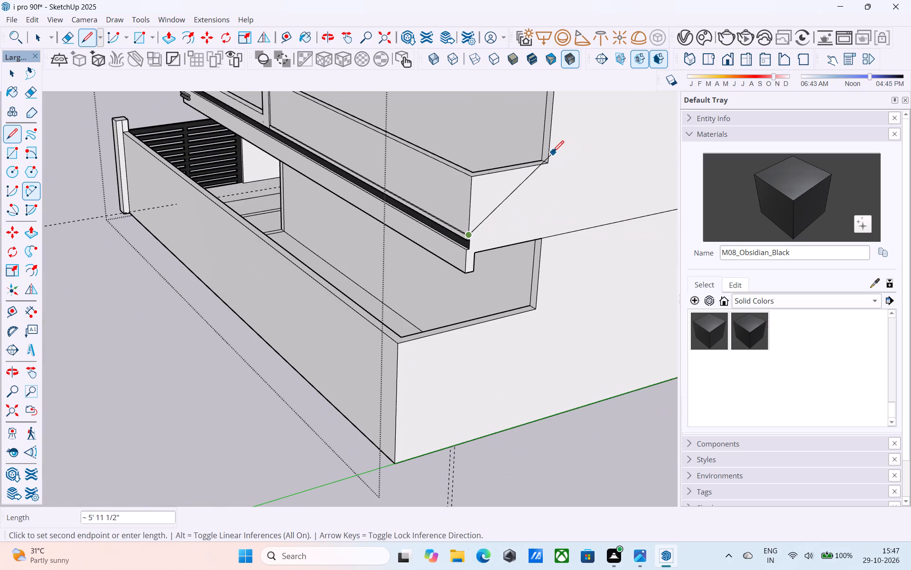
click(549, 213)
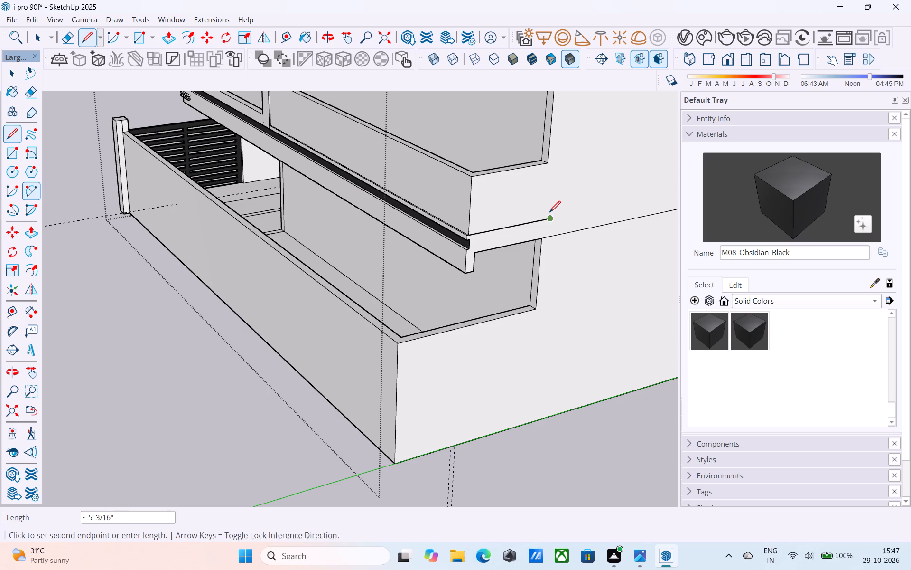
click(550, 235)
Examine the new parapet and its junction with the post and end wall along the side elevation.
scroll(542, 241, down, 6)
middle_drag(397, 287, 644, 330)
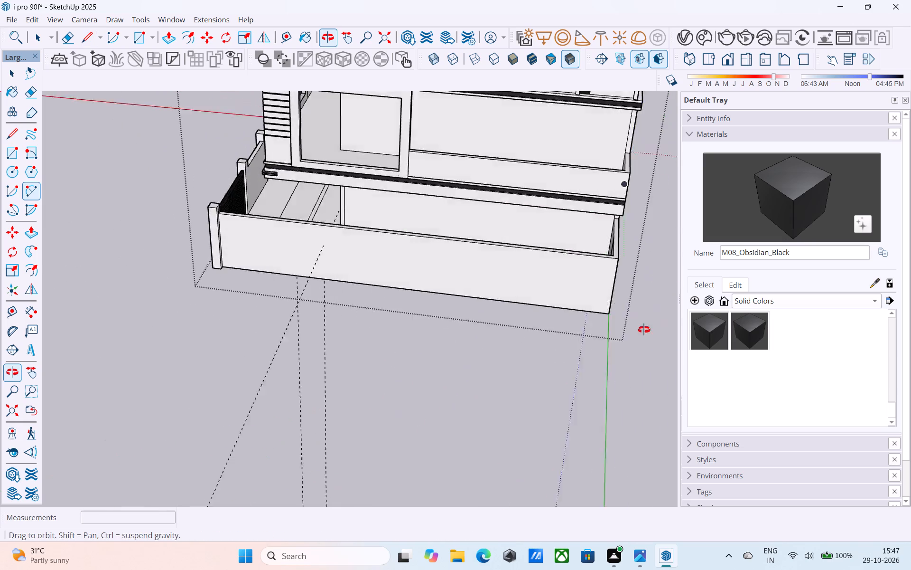
middle_drag(644, 330, 390, 305)
scroll(347, 312, down, 5)
middle_drag(343, 312, 405, 295)
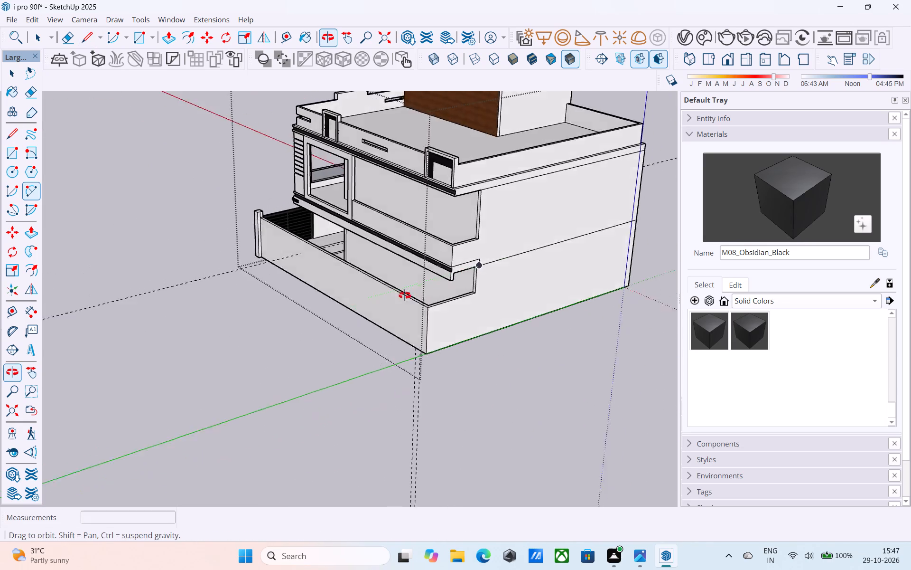
middle_drag(405, 295, 629, 262)
scroll(392, 209, up, 5)
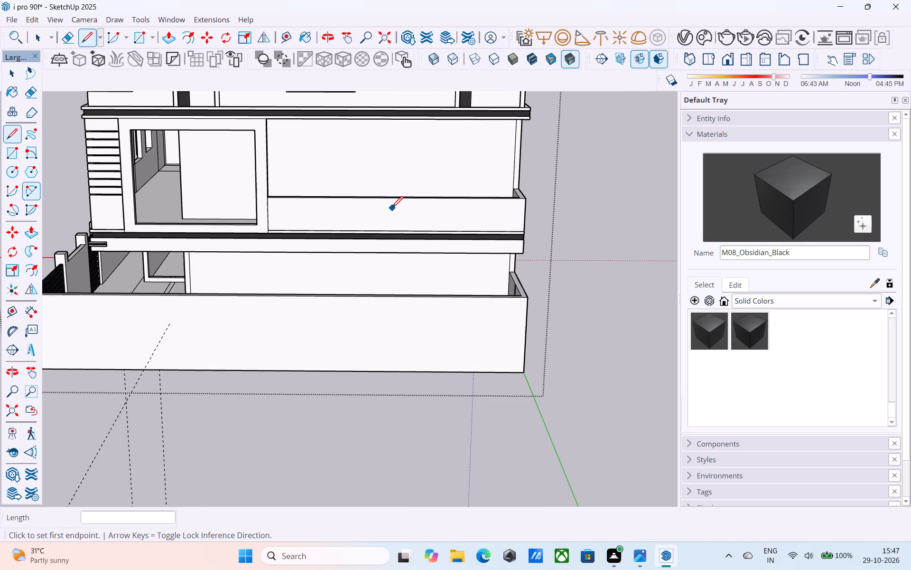
key(space)
scroll(388, 202, down, 5)
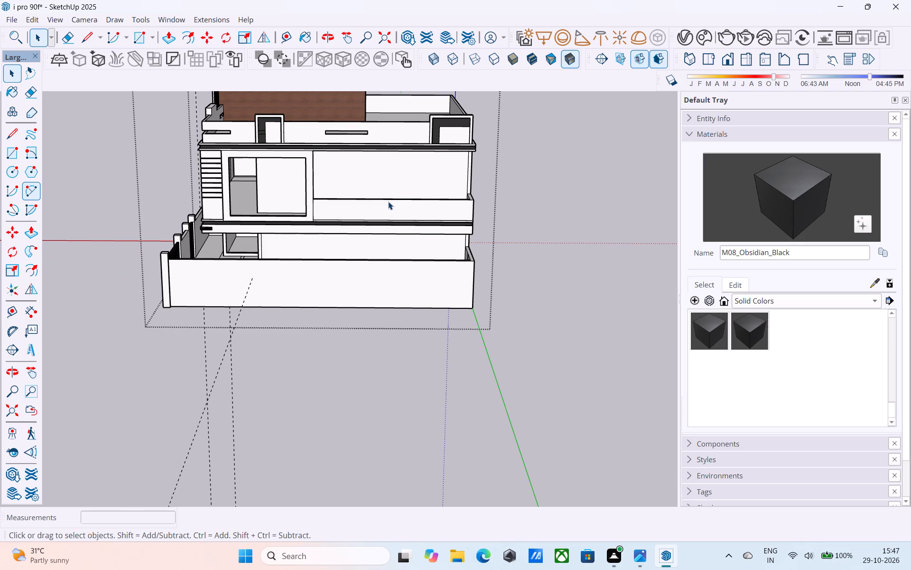
scroll(388, 201, down, 5)
middle_drag(384, 201, 379, 263)
scroll(382, 235, up, 9)
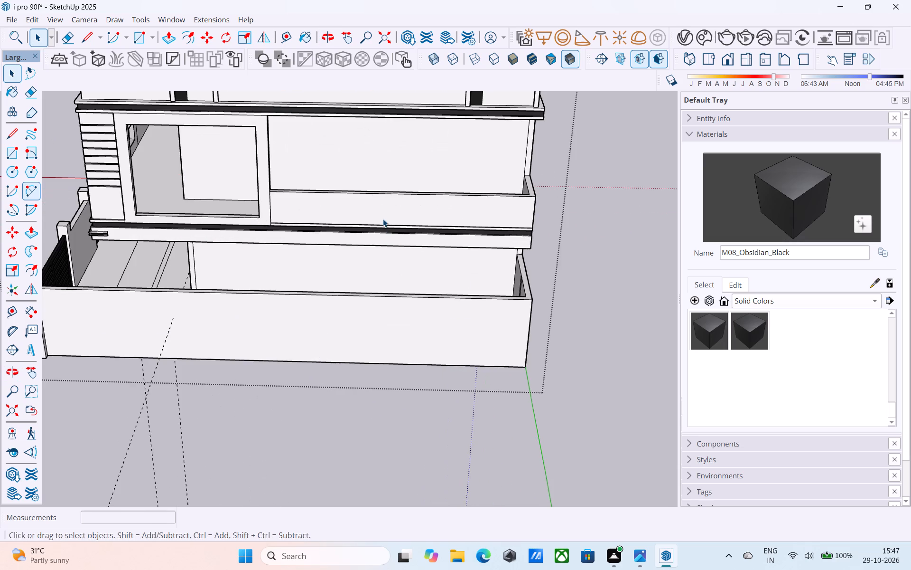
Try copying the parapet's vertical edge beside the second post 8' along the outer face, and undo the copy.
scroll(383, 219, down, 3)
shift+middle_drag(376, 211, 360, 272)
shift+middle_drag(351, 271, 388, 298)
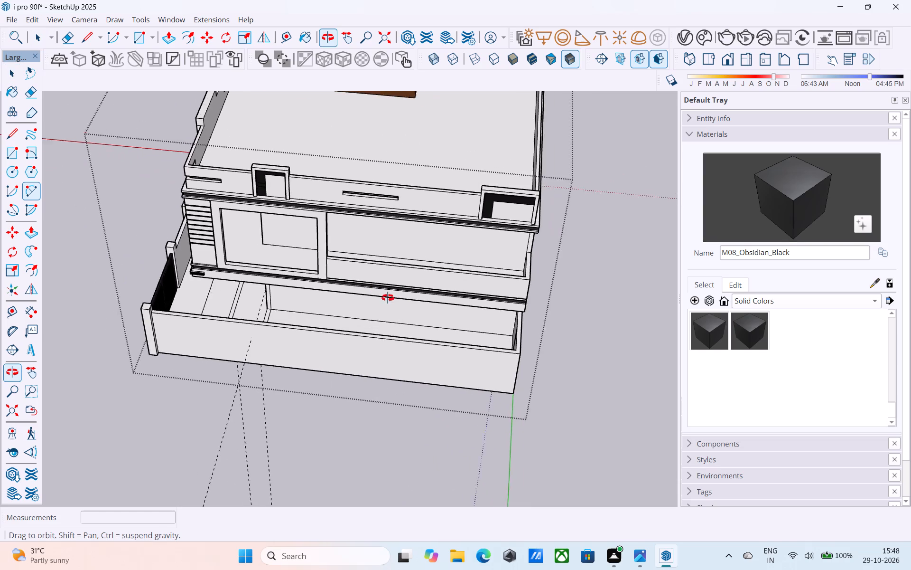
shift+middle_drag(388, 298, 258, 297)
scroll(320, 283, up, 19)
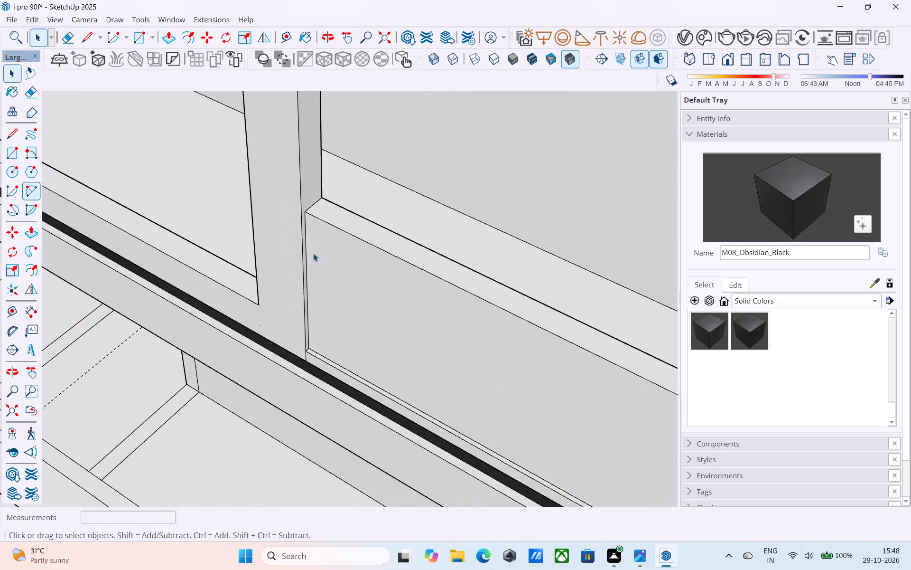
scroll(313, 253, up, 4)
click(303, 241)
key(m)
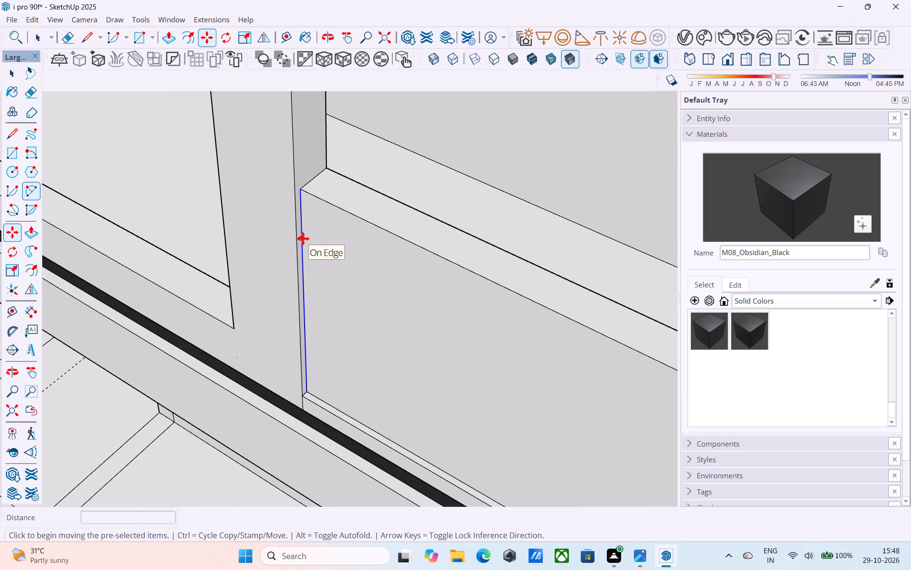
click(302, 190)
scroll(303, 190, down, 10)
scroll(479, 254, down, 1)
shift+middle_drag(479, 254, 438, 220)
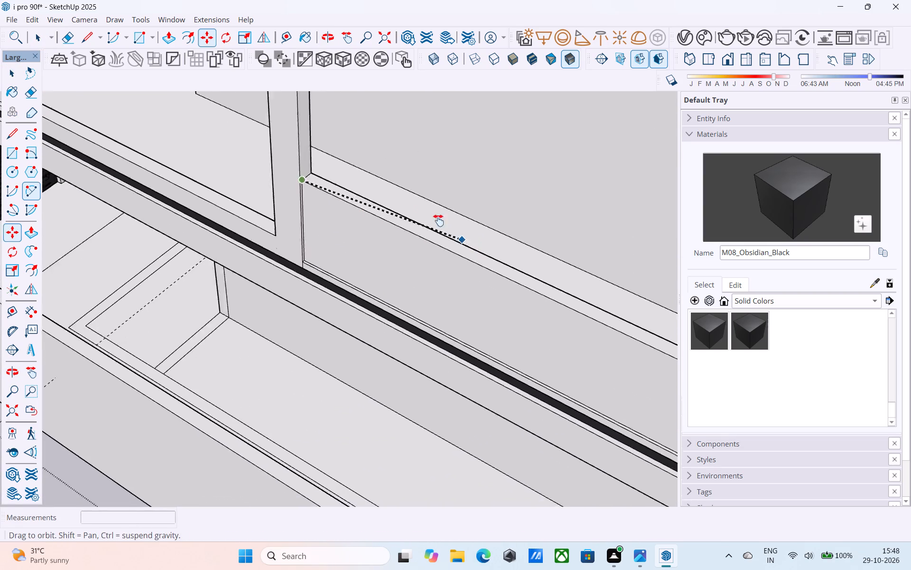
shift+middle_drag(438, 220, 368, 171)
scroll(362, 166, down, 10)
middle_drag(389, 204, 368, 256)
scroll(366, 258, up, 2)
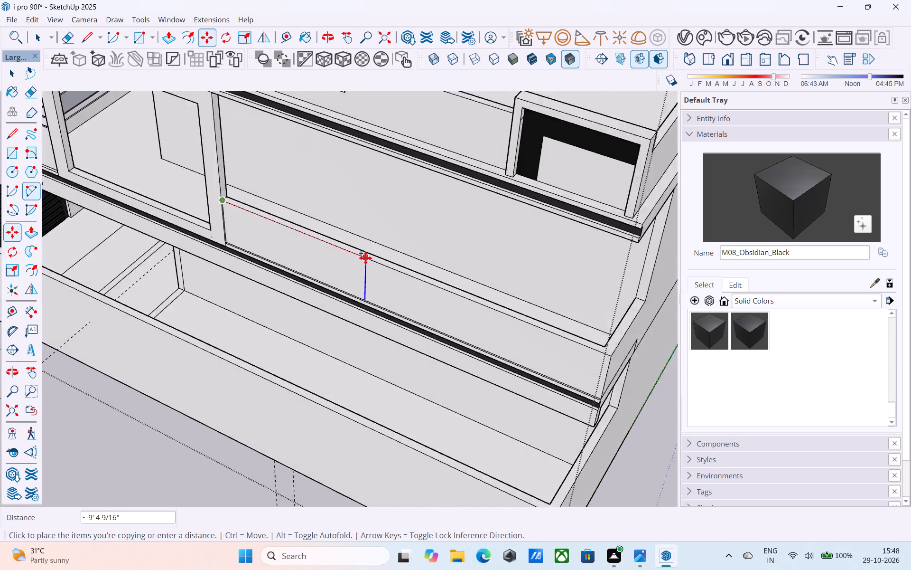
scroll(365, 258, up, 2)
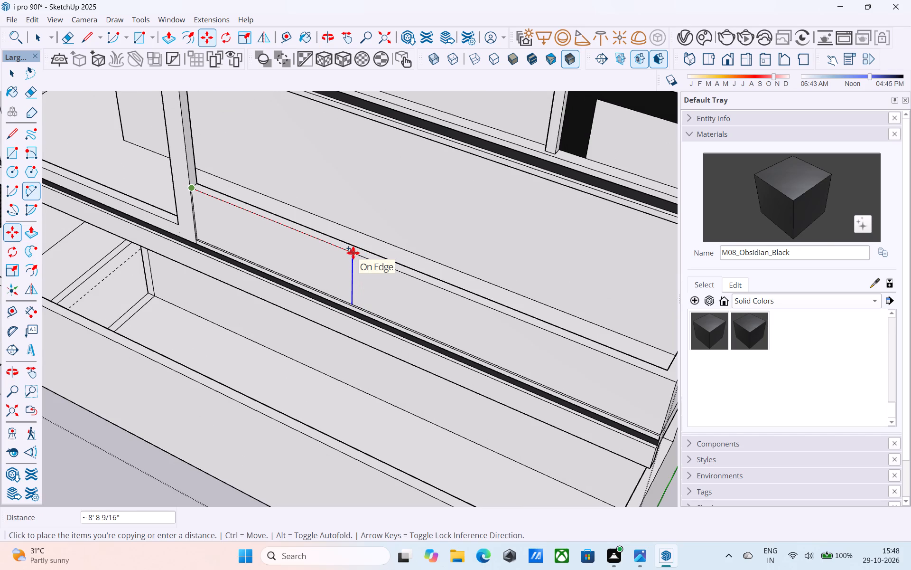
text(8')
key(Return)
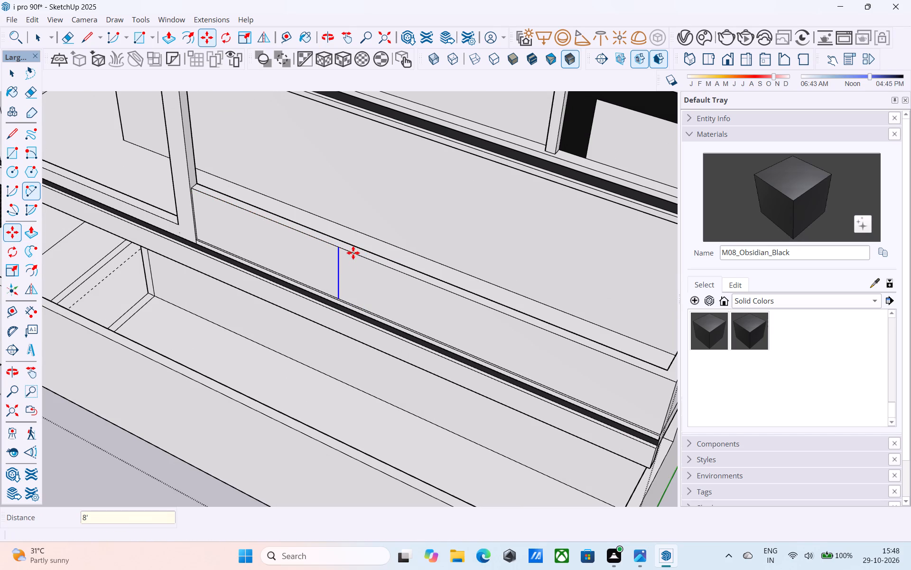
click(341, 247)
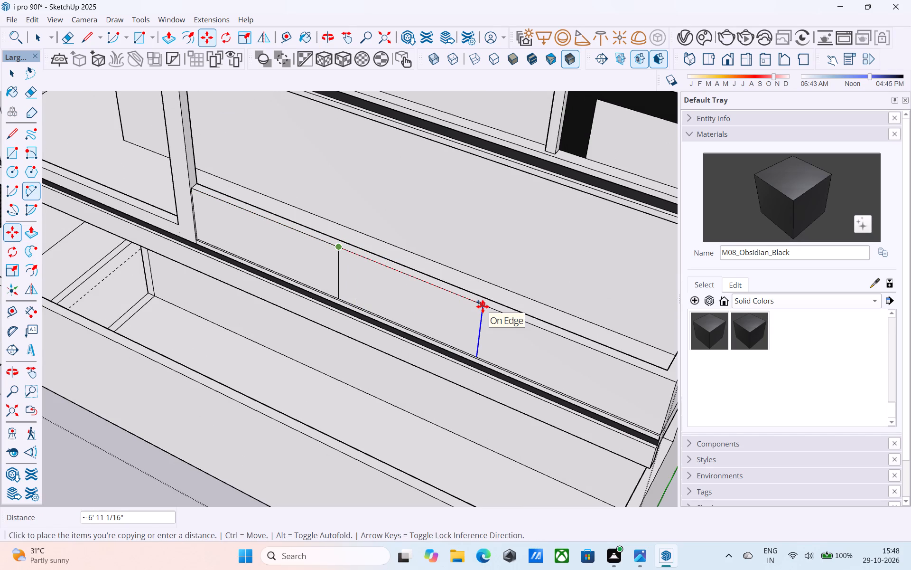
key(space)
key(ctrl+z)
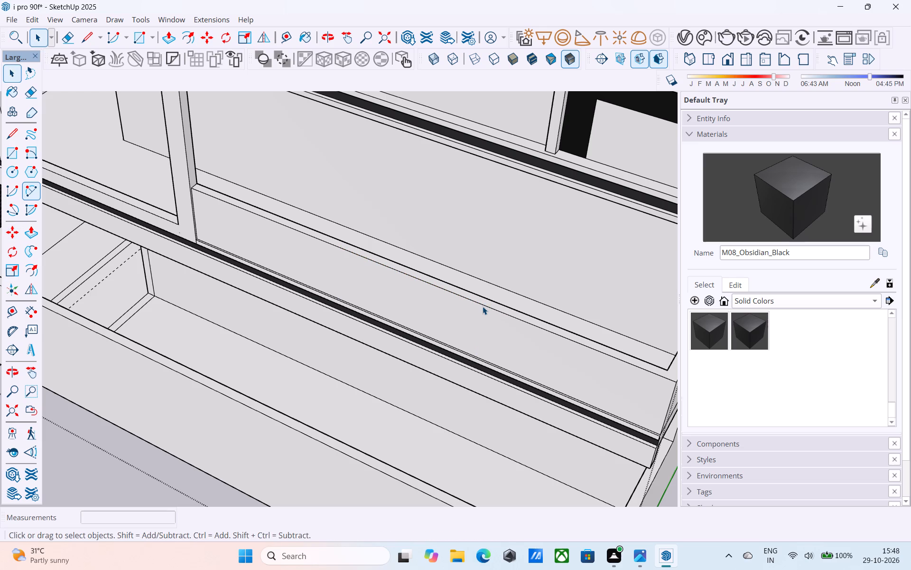
Copy the parapet's vertical edge beside the post 23' to the outer corner, dividing the outer face into 3 equal bays.
click(191, 192)
scroll(191, 192, up, 8)
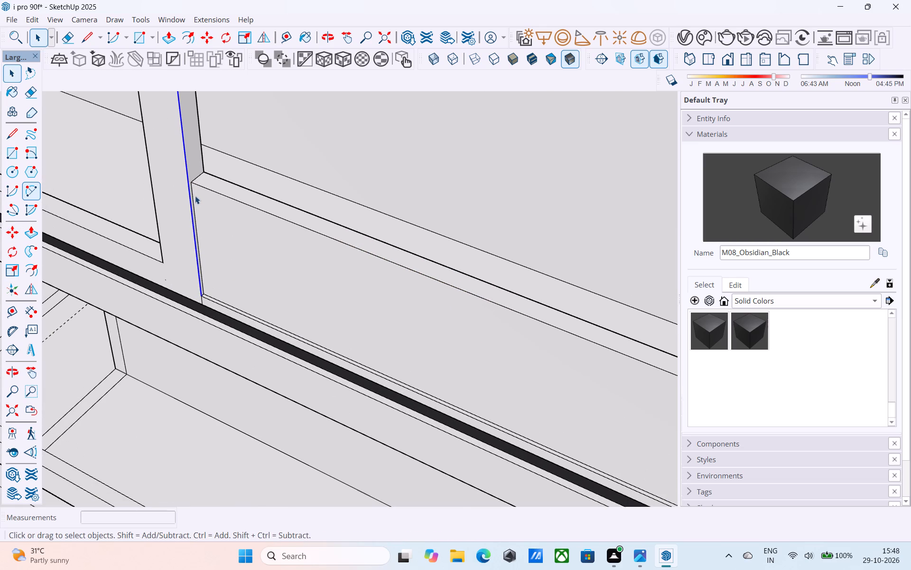
click(191, 193)
click(193, 194)
key(m)
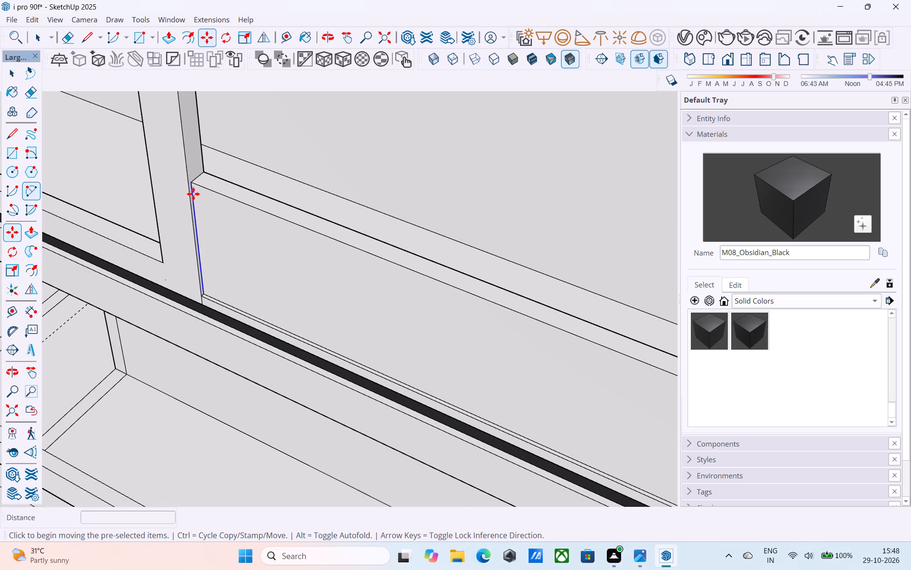
click(195, 183)
scroll(195, 183, up, 1)
scroll(195, 183, down, 14)
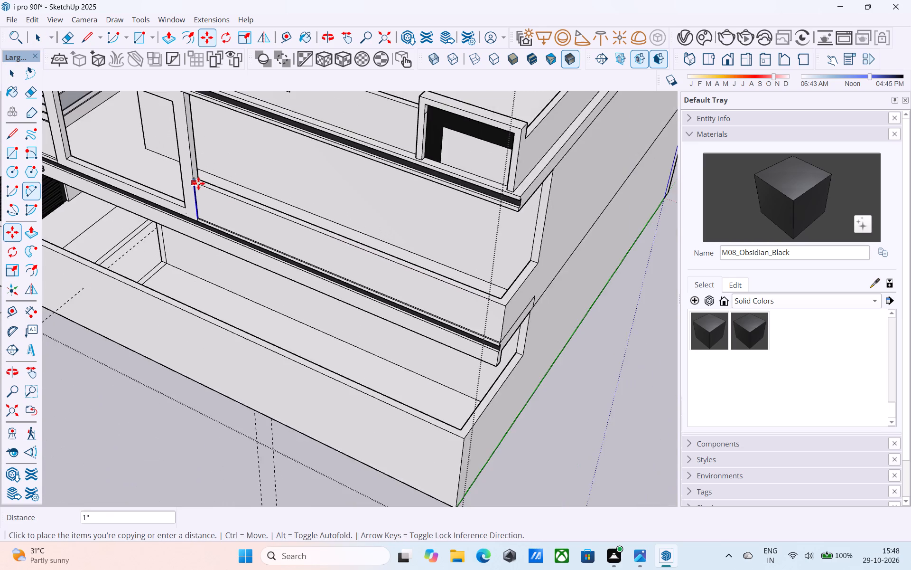
shift+middle_drag(393, 268, 263, 245)
scroll(325, 281, up, 4)
click(395, 282)
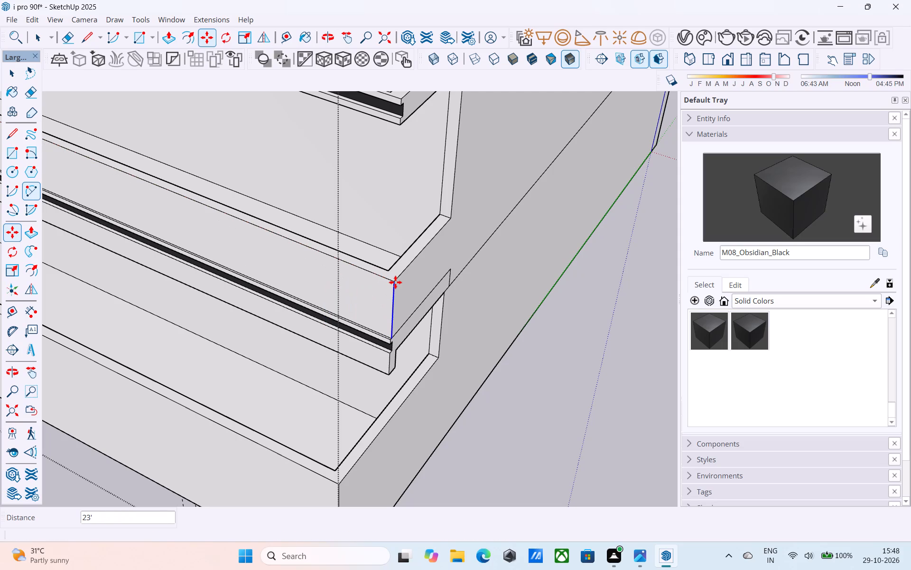
text(/3)
key(Return)
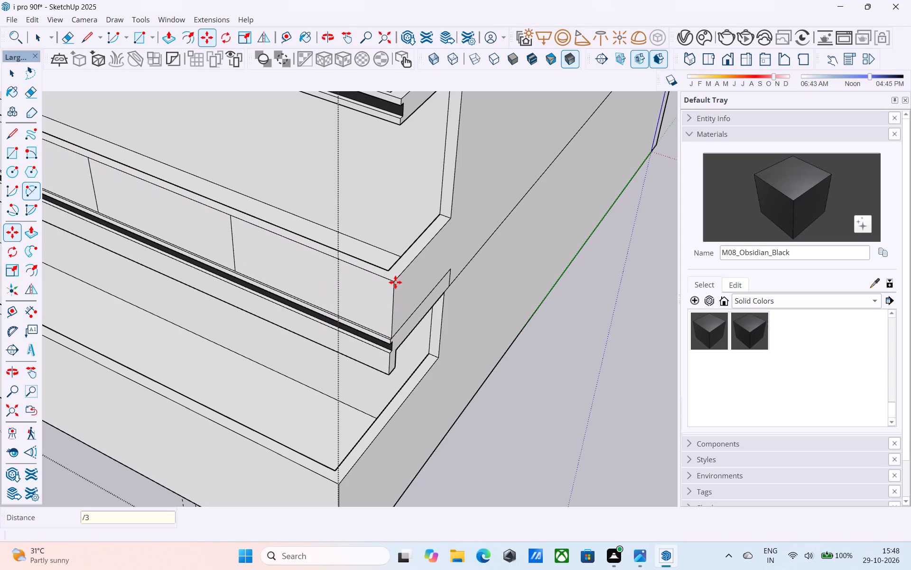
scroll(395, 282, up, 1)
key(space)
scroll(395, 282, down, 11)
middle_drag(329, 278, 367, 294)
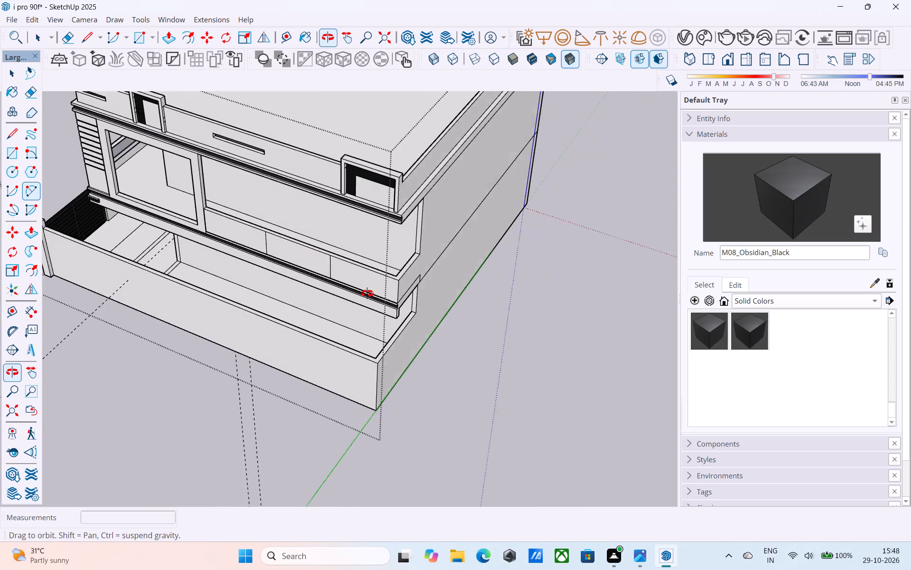
middle_drag(367, 294, 376, 300)
Draw a 5" line across the parapet top at each of the two bay divisions to separate the middle section.
scroll(228, 256, up, 8)
scroll(299, 263, up, 3)
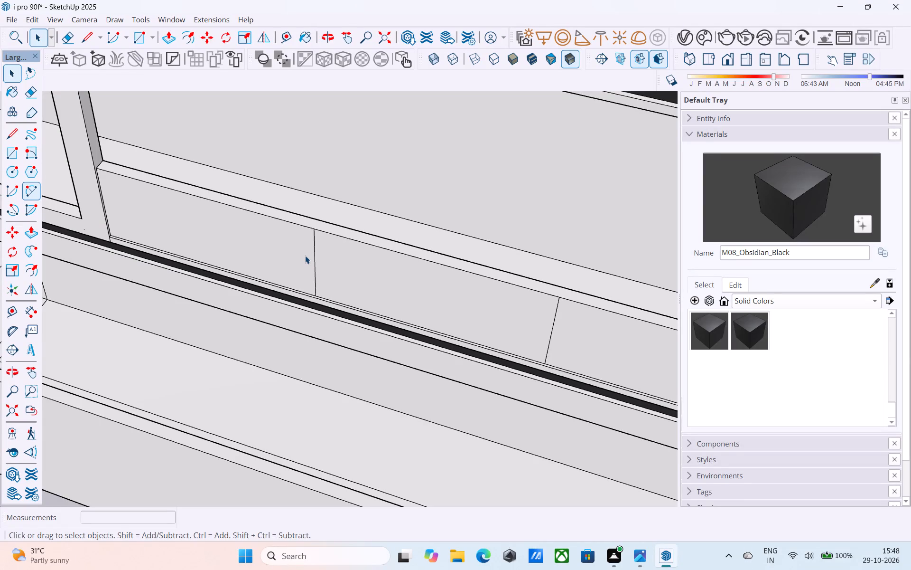
scroll(305, 256, down, 5)
middle_drag(303, 268, 320, 241)
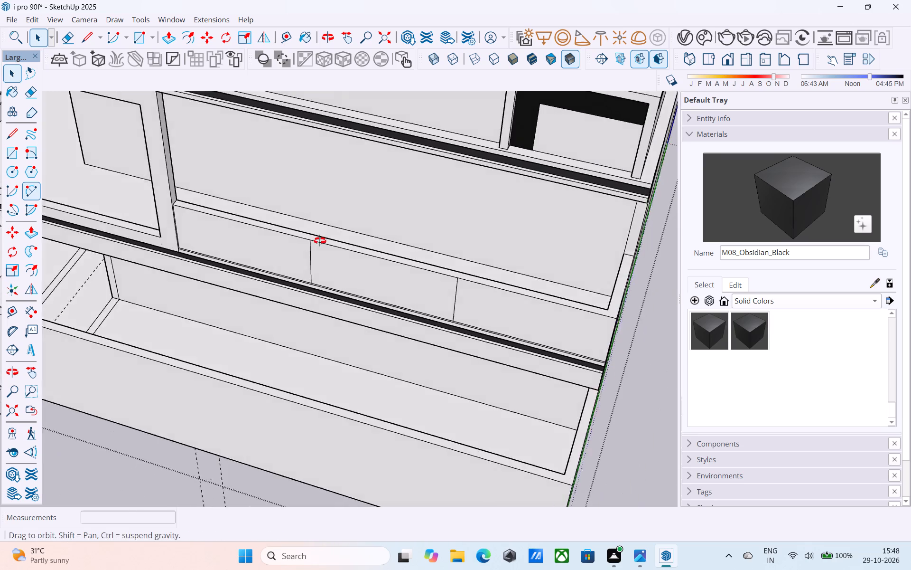
middle_drag(320, 241, 323, 239)
scroll(323, 239, up, 5)
middle_drag(323, 239, 316, 272)
scroll(316, 272, up, 1)
key(l)
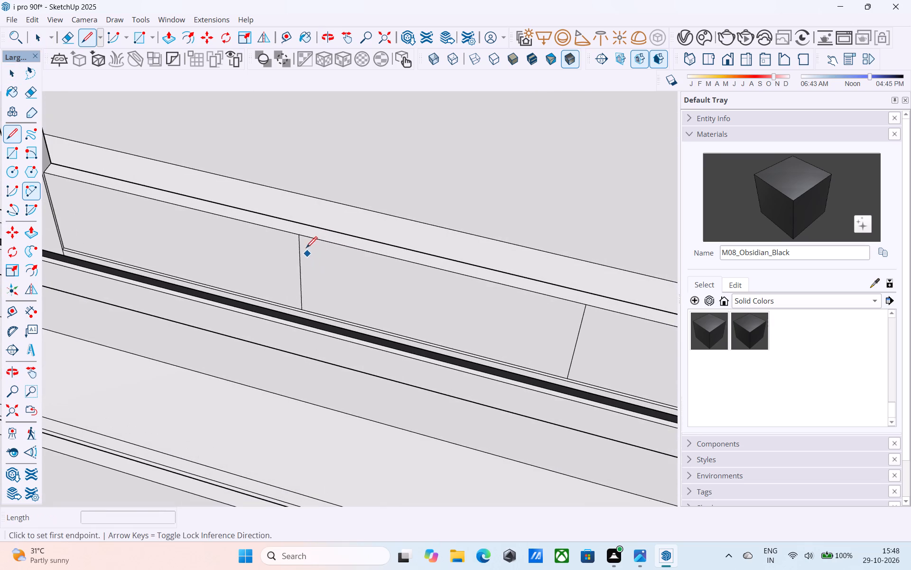
click(302, 238)
scroll(302, 236, up, 4)
click(310, 219)
scroll(284, 225, up, 1)
scroll(279, 226, down, 4)
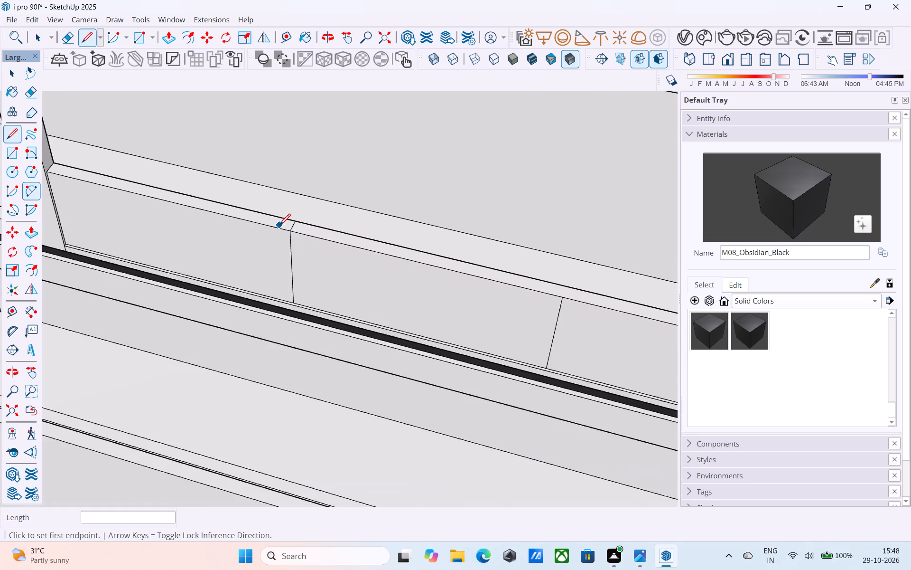
scroll(279, 226, down, 7)
scroll(411, 250, up, 6)
click(461, 276)
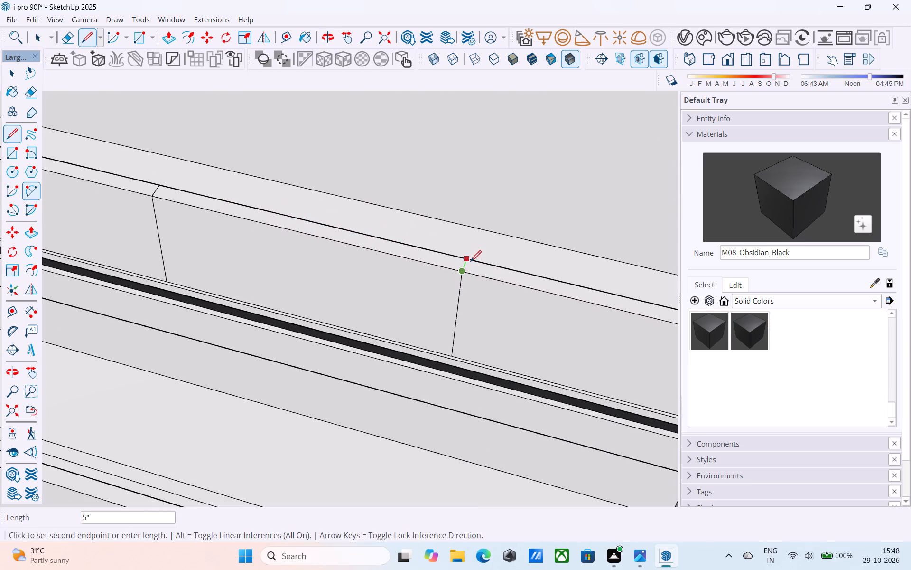
click(470, 263)
key(space)
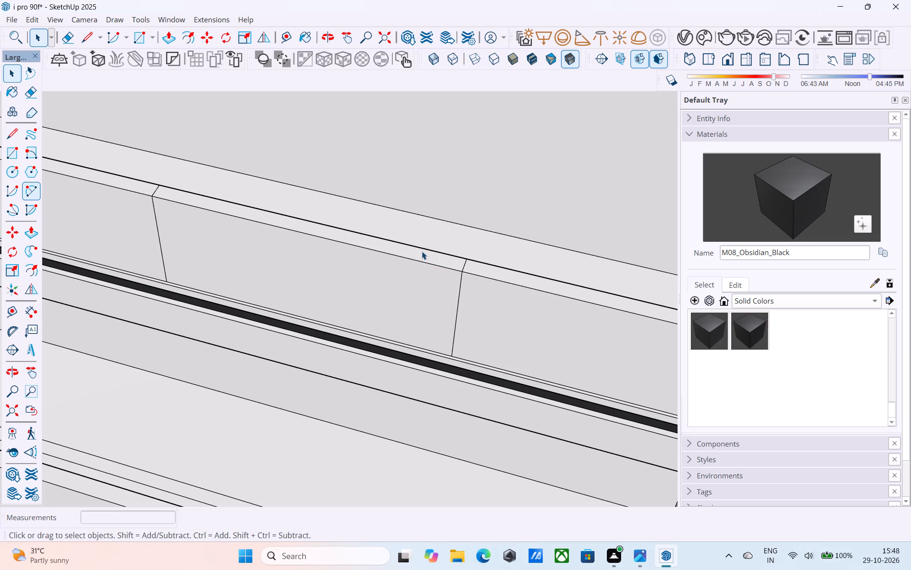
Push/Pull the top face of the parapet's middle bay down 2.5' to cut an opening.
scroll(423, 250, down, 6)
click(391, 247)
scroll(391, 247, up, 4)
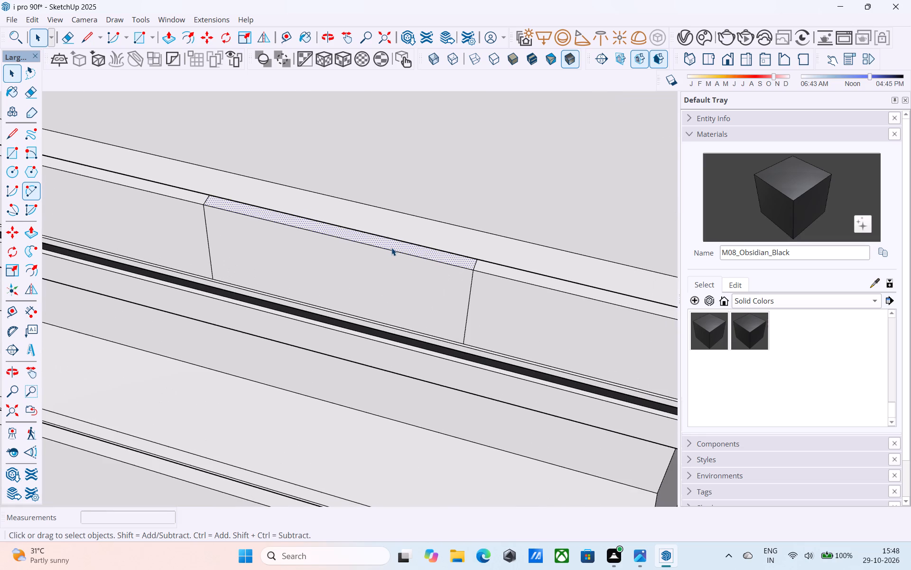
key(p)
click(391, 247)
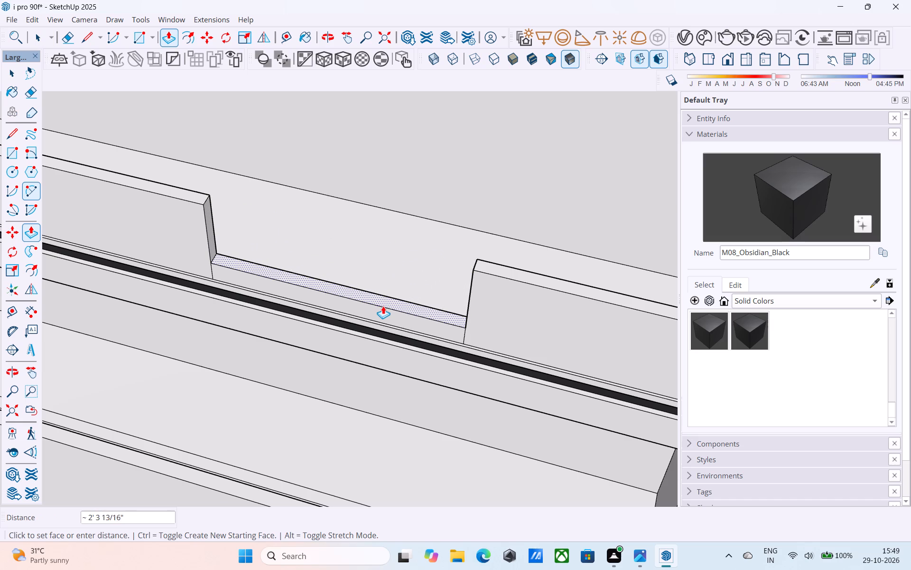
text(2.5')
key(Return)
scroll(386, 306, up, 1)
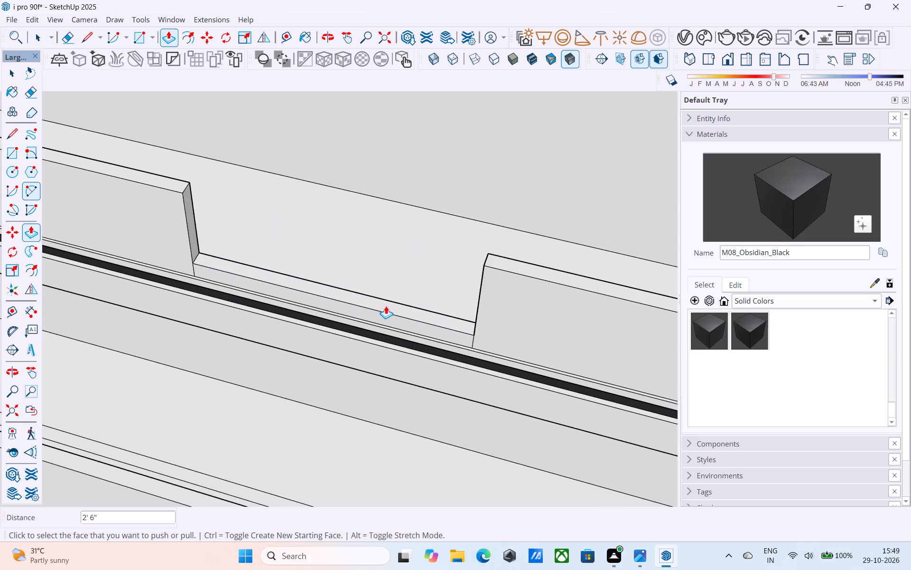
Copy the base edge of the opening's end face nearest the post 2' 6" up to its top, dividing the face into 10 equal strips.
scroll(416, 317, down, 10)
middle_drag(416, 325, 239, 202)
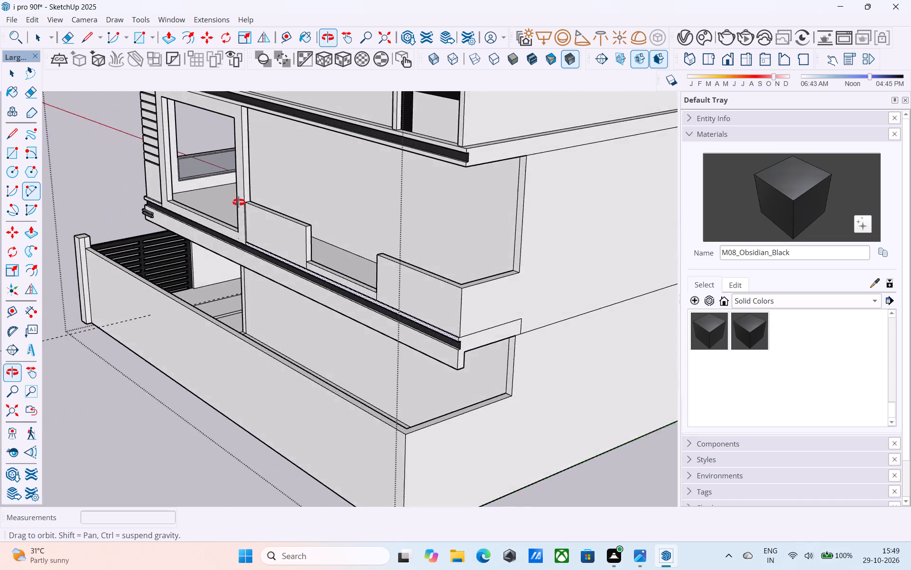
middle_drag(239, 202, 229, 205)
middle_drag(270, 235, 228, 252)
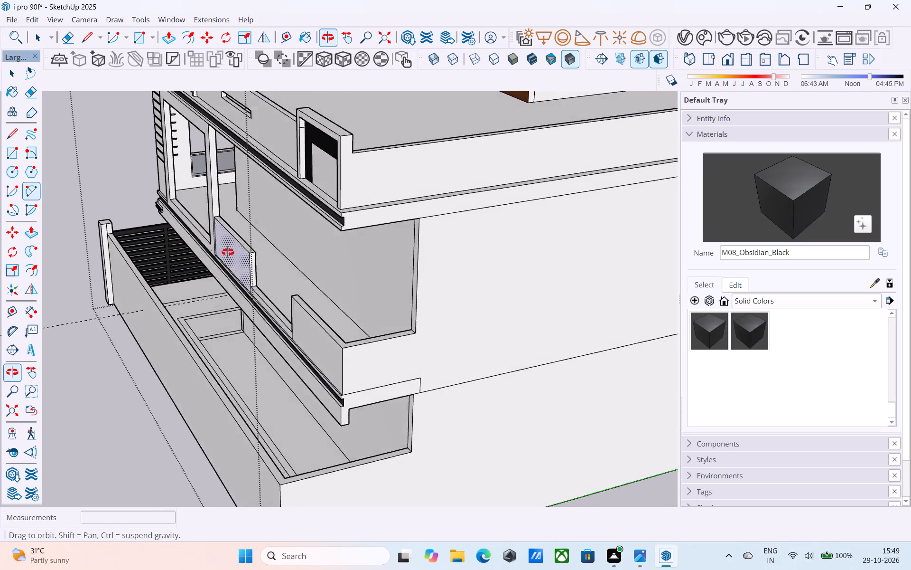
middle_drag(228, 252, 219, 256)
scroll(223, 228, down, 4)
middle_drag(223, 228, 346, 227)
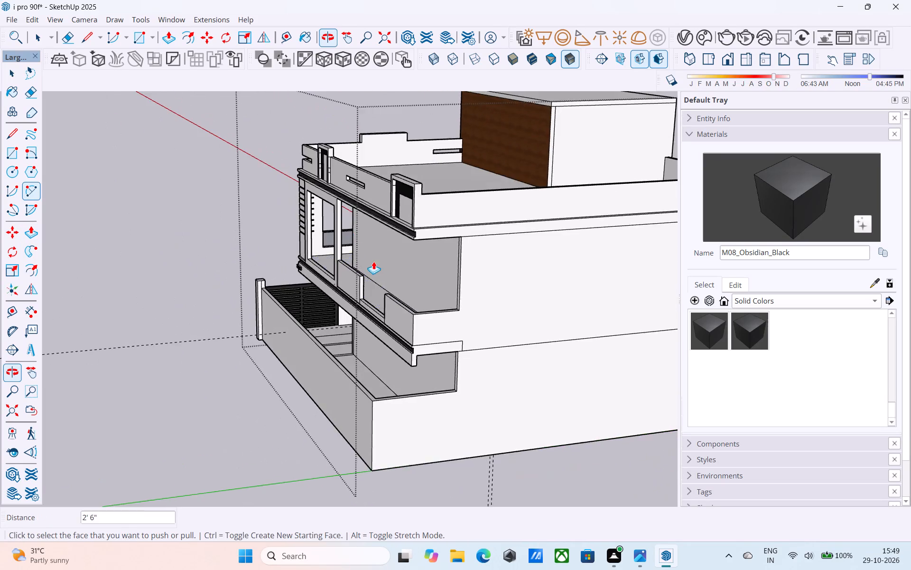
scroll(381, 267, up, 16)
key(space)
scroll(304, 381, up, 2)
click(303, 381)
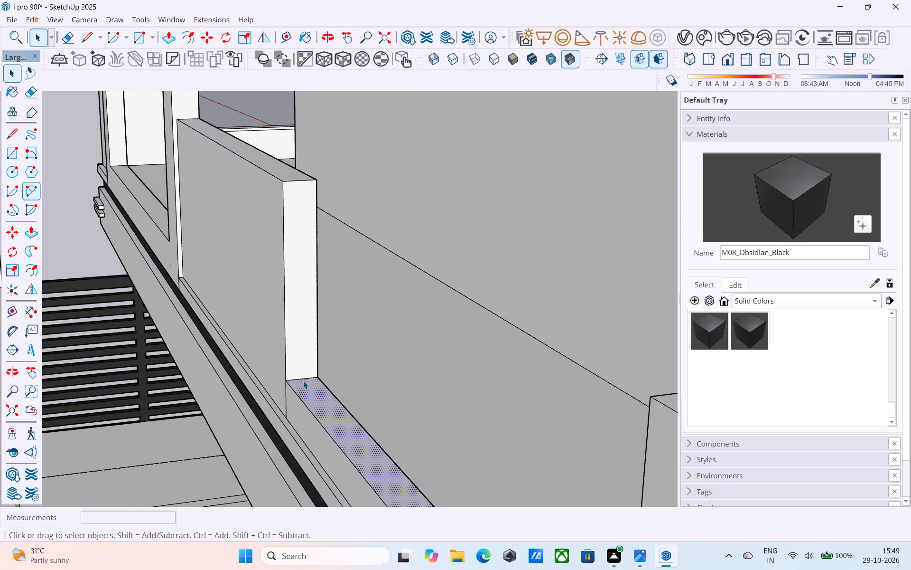
click(301, 380)
key(m)
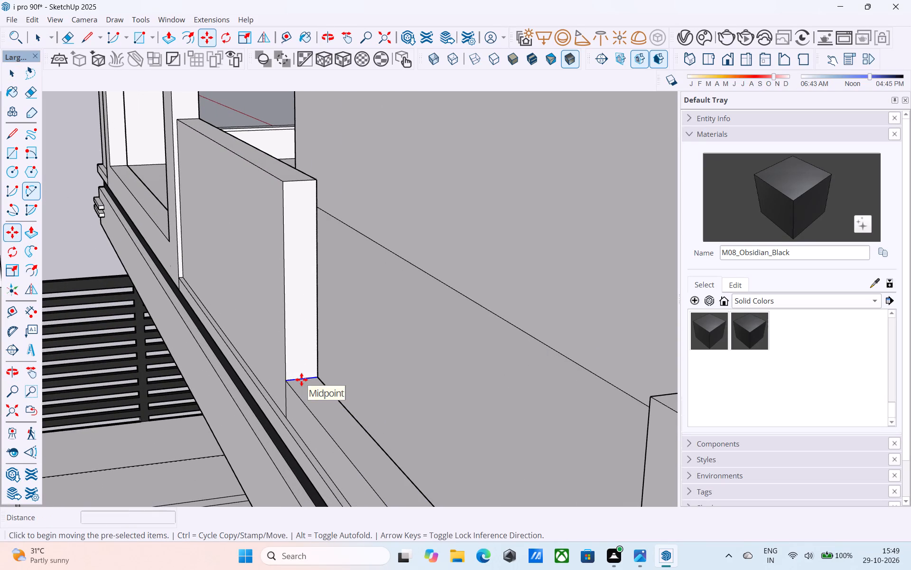
click(290, 382)
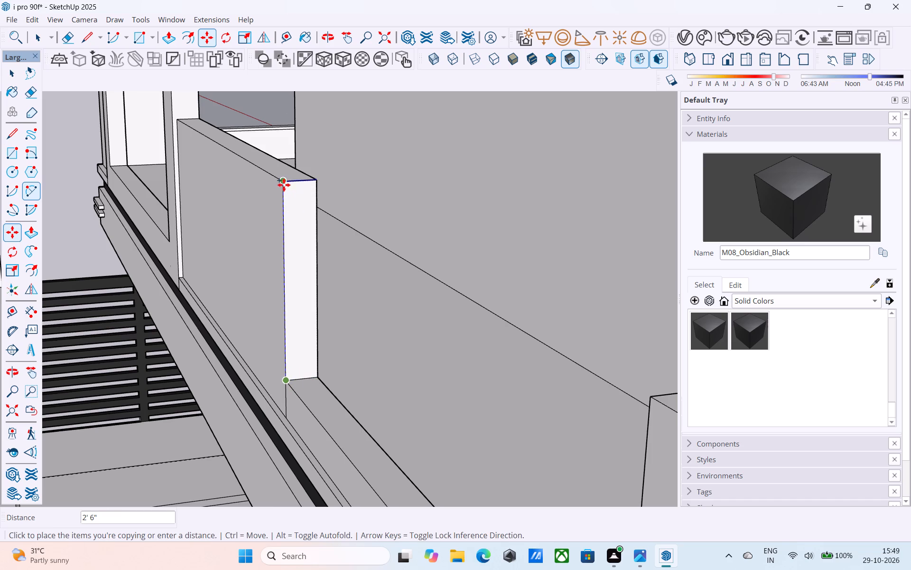
click(284, 184)
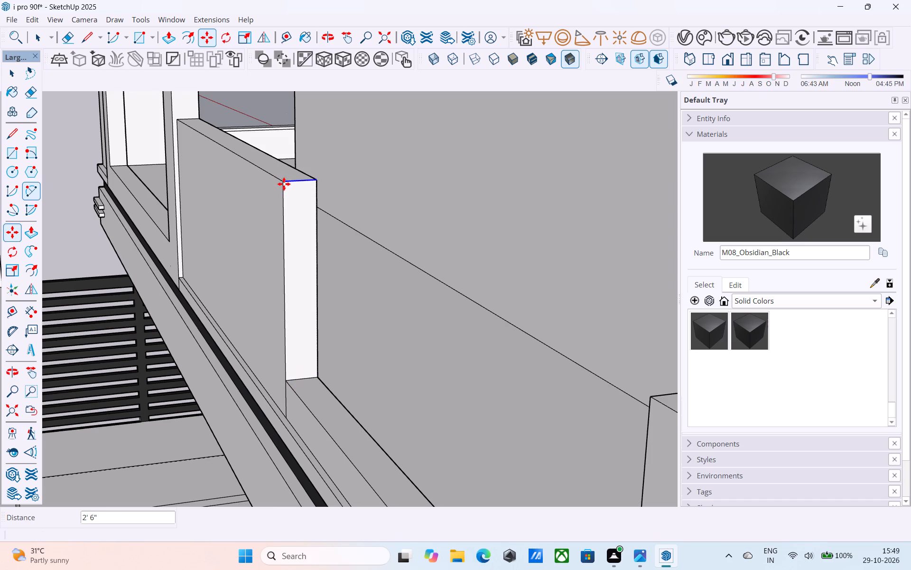
key(slash)
text(10)
key(Return)
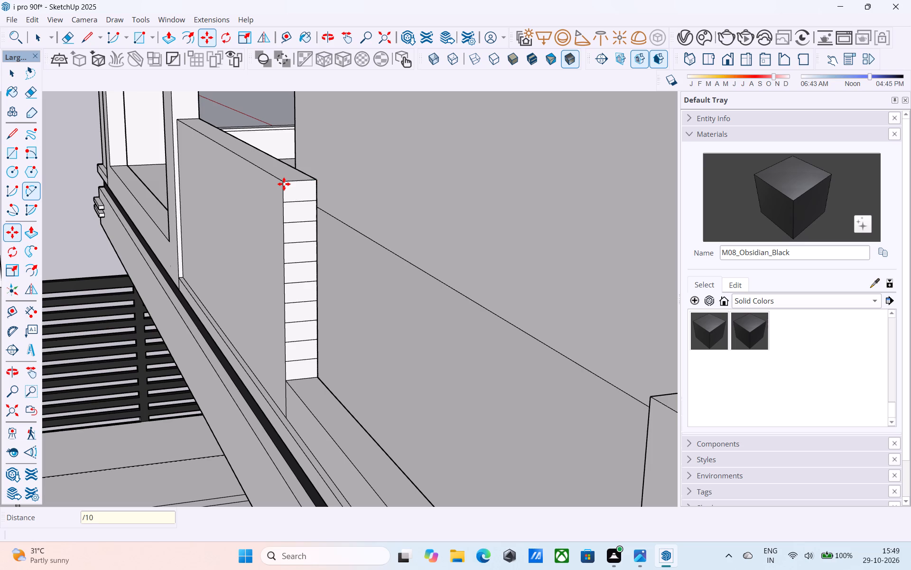
key(space)
scroll(300, 207, up, 1)
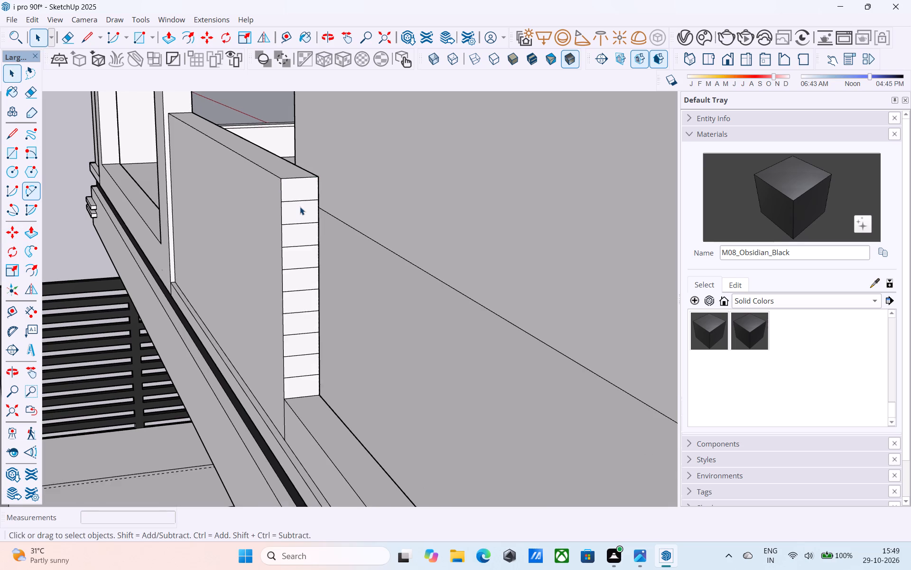
Undo the ten-strip division of the opening's end face nearest the post.
scroll(300, 207, up, 2)
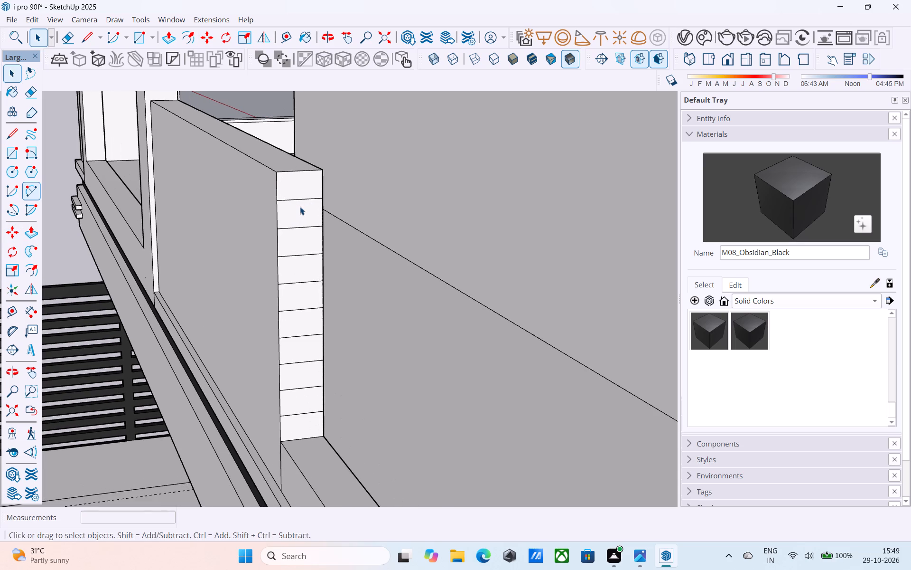
key(ctrl+z)
Offset the outline of the opening's end face inward by 1.5".
click(300, 206)
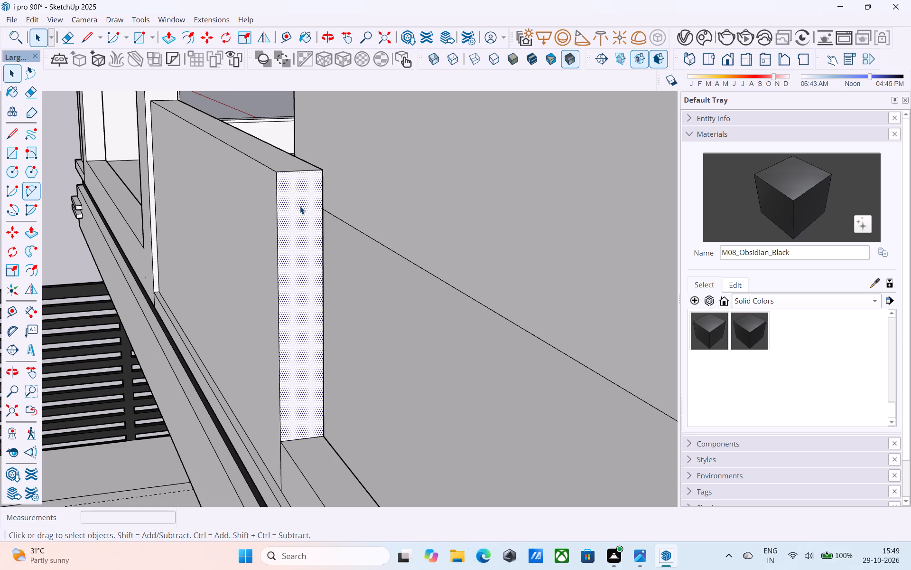
key(f)
click(301, 207)
key(2)
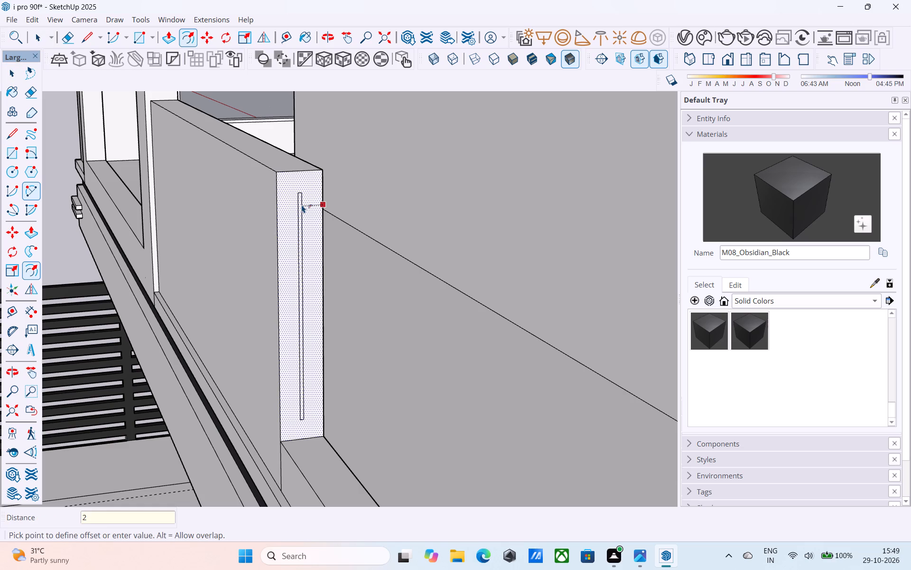
key(shift+quotedbl)
key(Return)
text(1")
key(Return)
key(1)
text(.5")
key(Return)
key(space)
Copy the inset rectangle's top edge 2' 3" down to its base, dividing the rectangle into 10 equal strips.
click(303, 201)
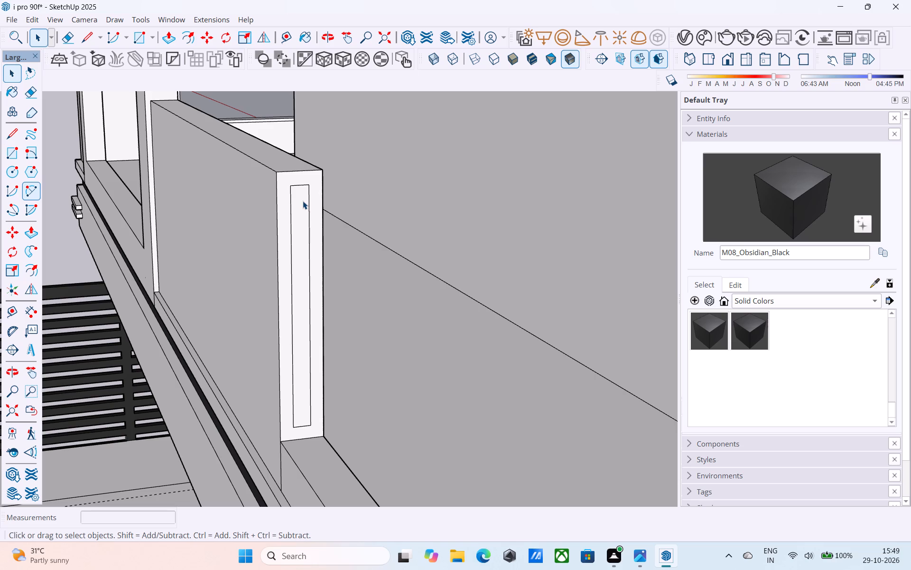
click(297, 186)
key(m)
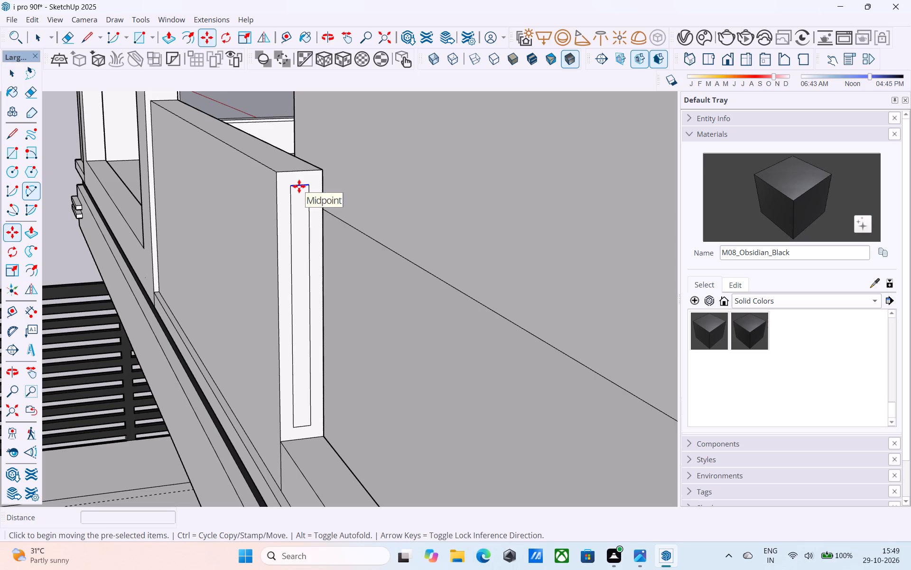
click(294, 182)
click(294, 430)
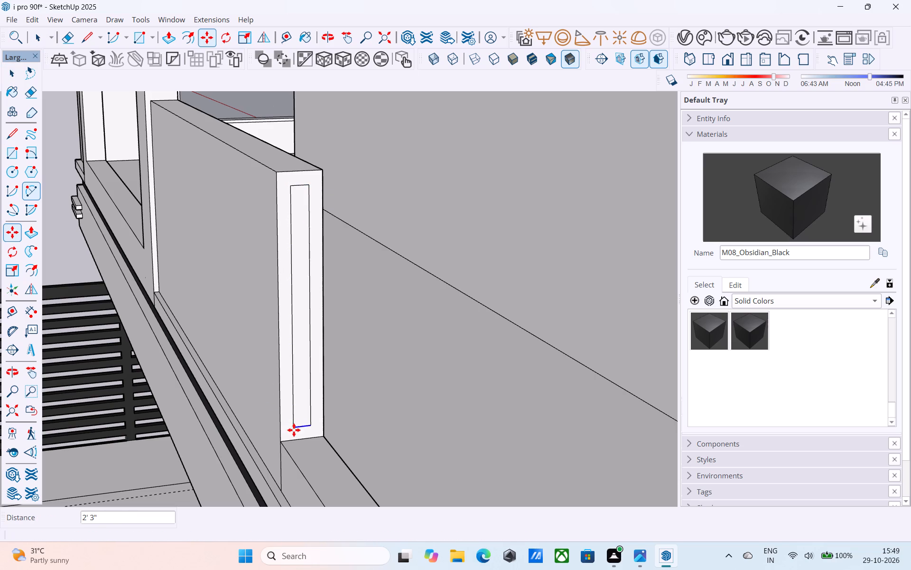
text(/10)
key(Return)
key(space)
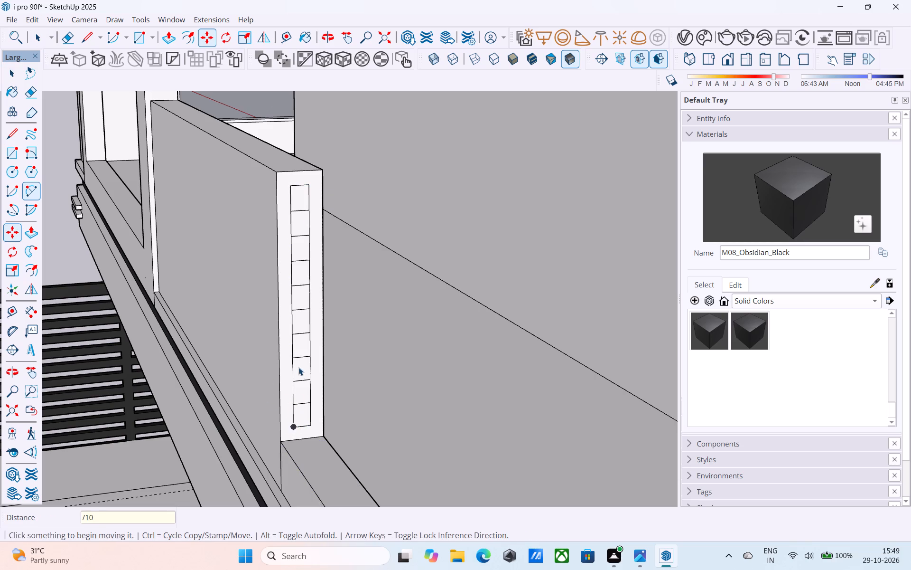
Push/Pull the topmost strip 7' 8" across the opening to the opposite end face, forming the first rail.
click(304, 204)
key(p)
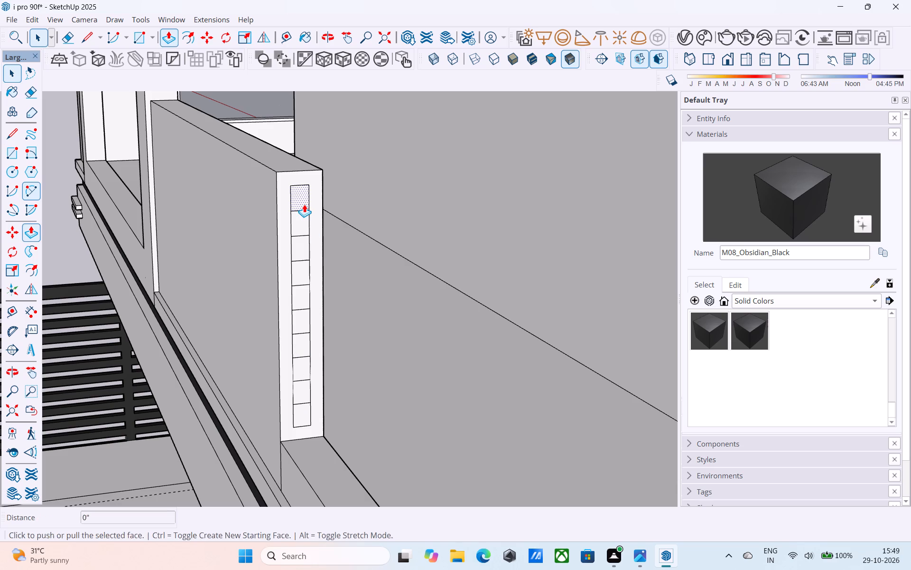
click(304, 204)
scroll(324, 222, down, 4)
middle_drag(325, 231, 910, 260)
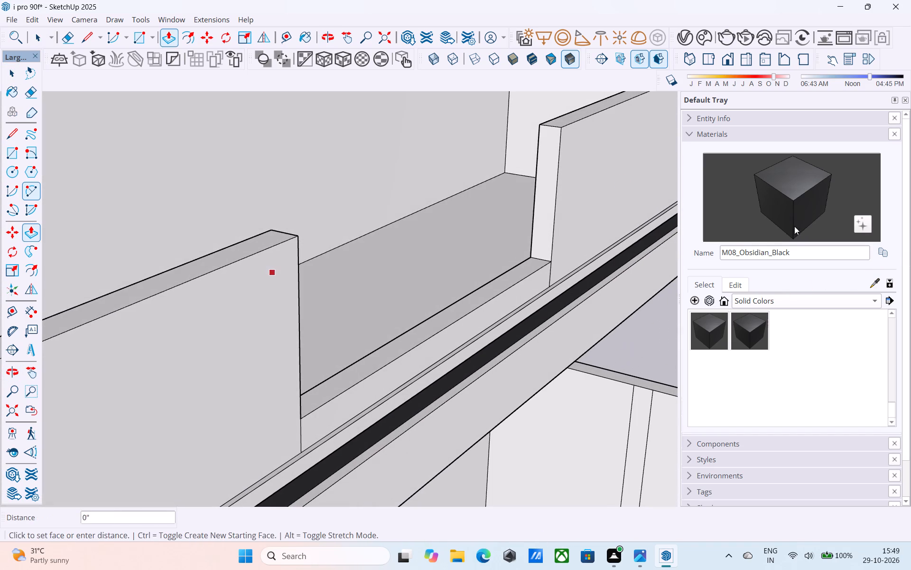
click(558, 148)
Extrude the third, fifth, seventh and ninth strips across the opening by the same 7' 8" to form alternating rails.
middle_drag(558, 156, 417, 163)
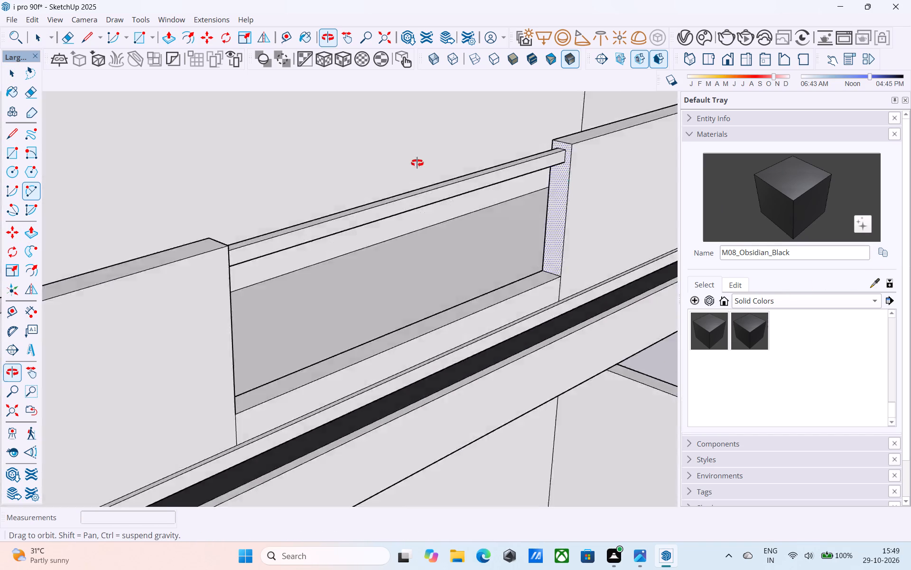
middle_drag(417, 163, 65, 149)
scroll(353, 259, up, 6)
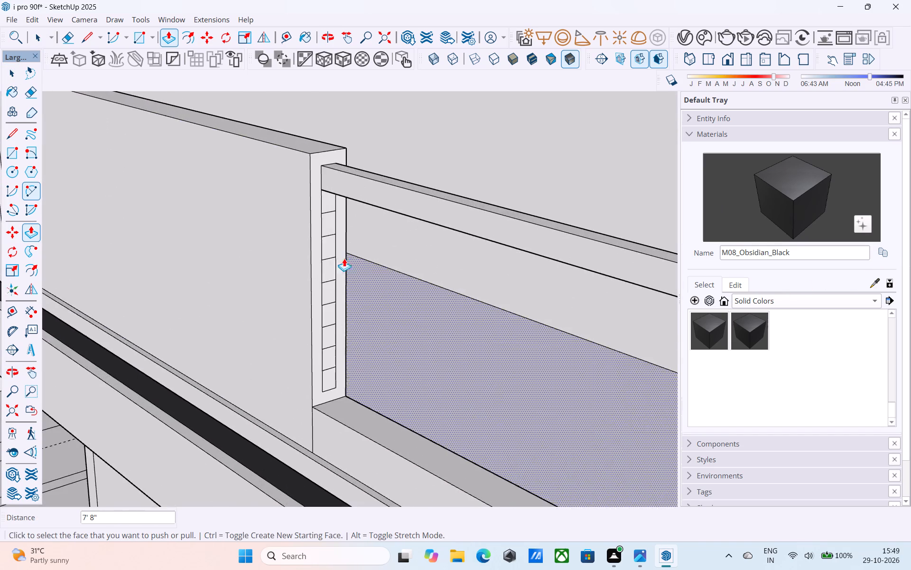
scroll(321, 228, up, 3)
double_click(325, 225)
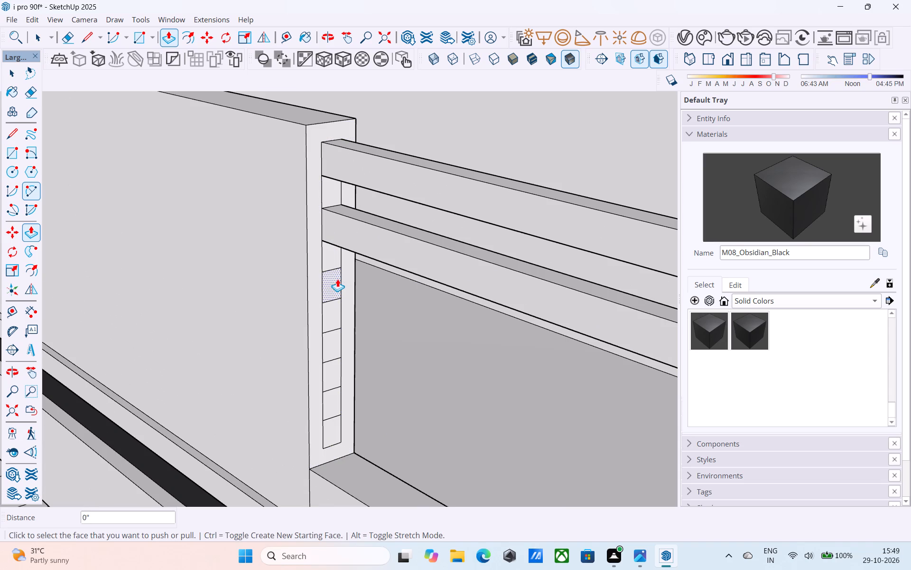
double_click(337, 279)
double_click(329, 346)
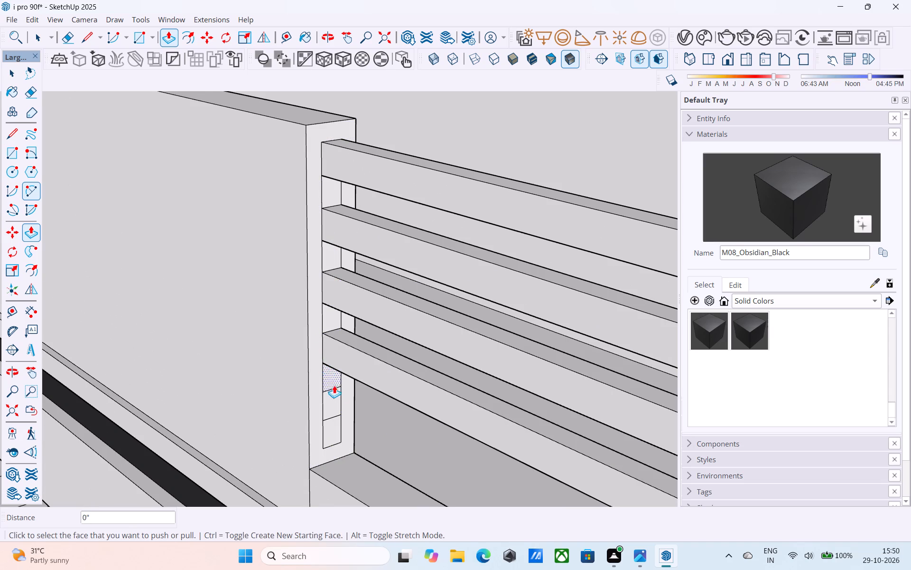
double_click(338, 397)
Examine the railed parapet opening against the whole building from the front corner and the side.
scroll(338, 395, down, 18)
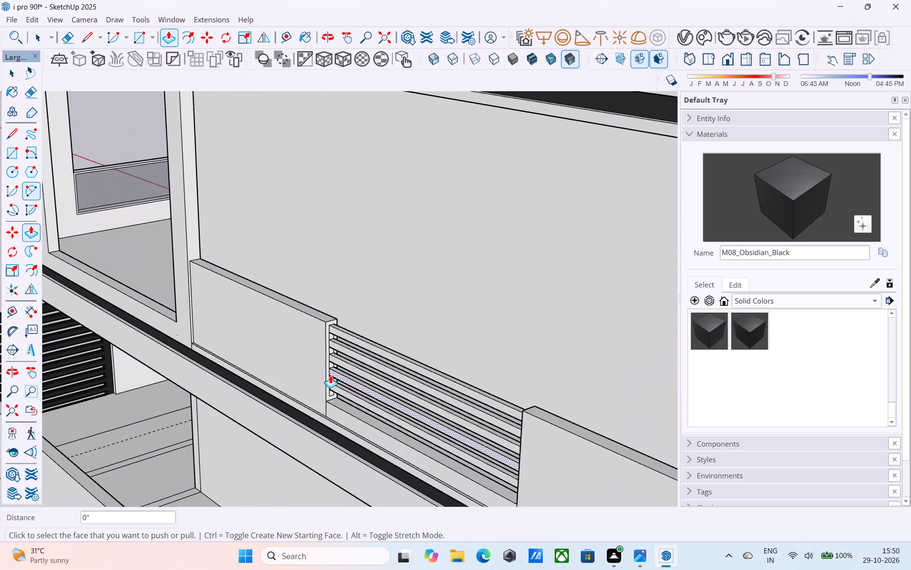
scroll(330, 375, down, 13)
middle_drag(328, 369, 748, 327)
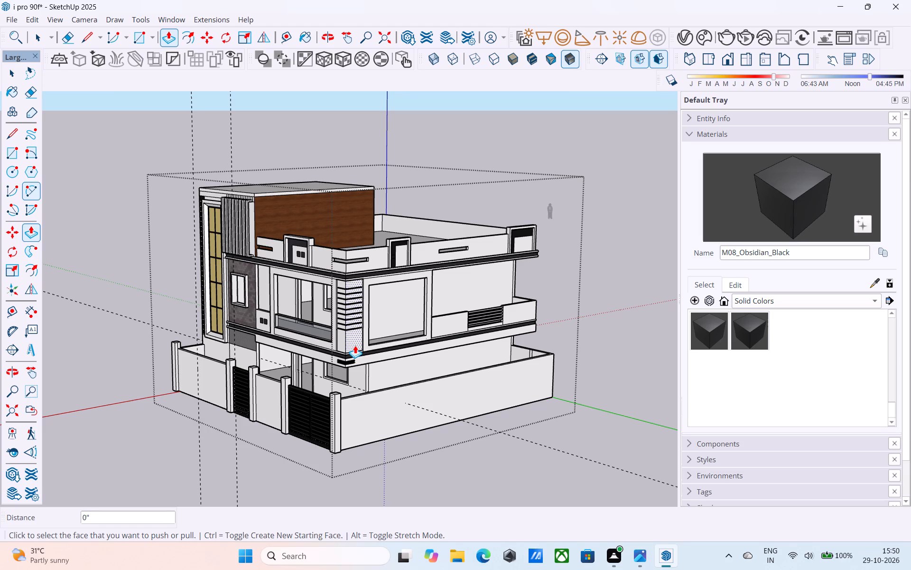
scroll(352, 345, down, 3)
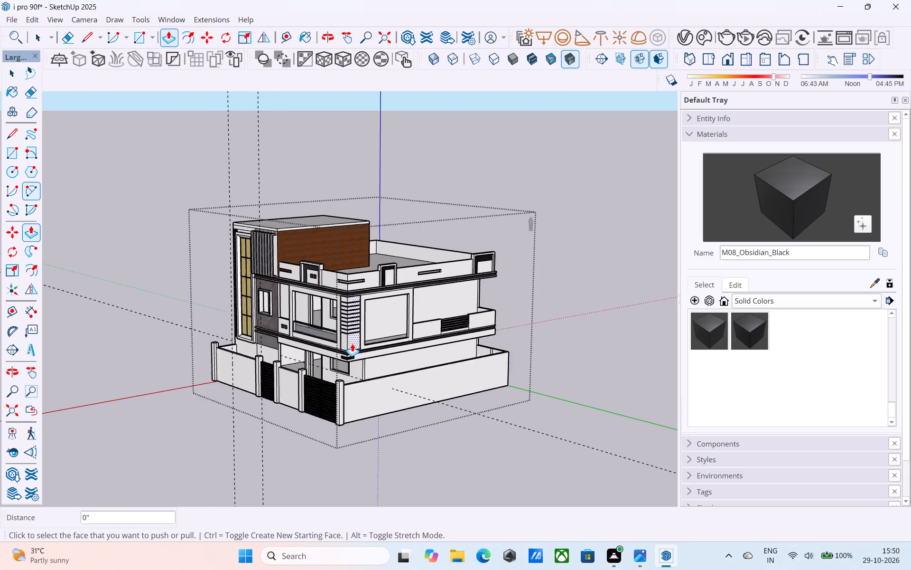
scroll(352, 343, down, 3)
middle_drag(352, 343, 353, 313)
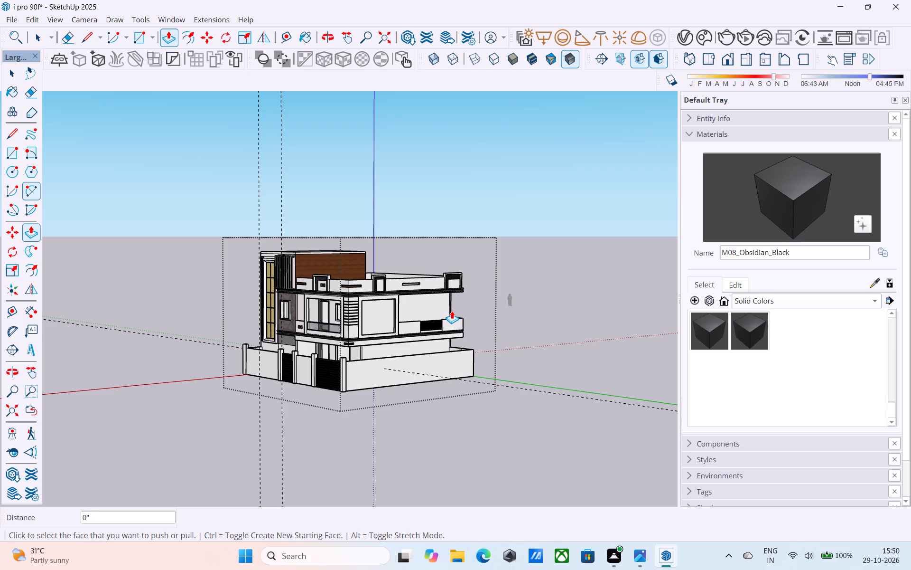
scroll(452, 311, up, 1)
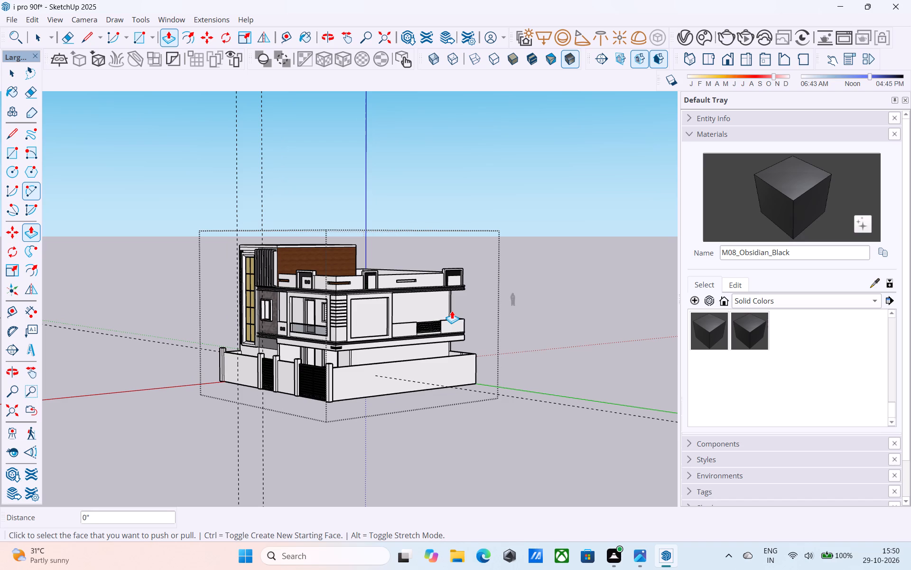
middle_drag(452, 310, 430, 313)
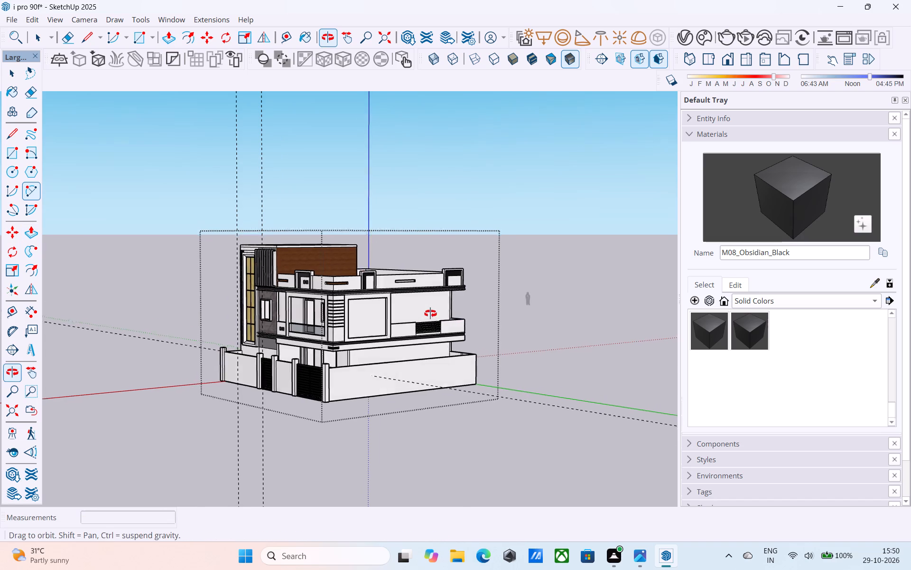
middle_drag(430, 313, 237, 336)
Draw a 1' by 1' square on the outer face of the parapet bay nearest the post.
scroll(285, 346, up, 5)
scroll(381, 341, up, 2)
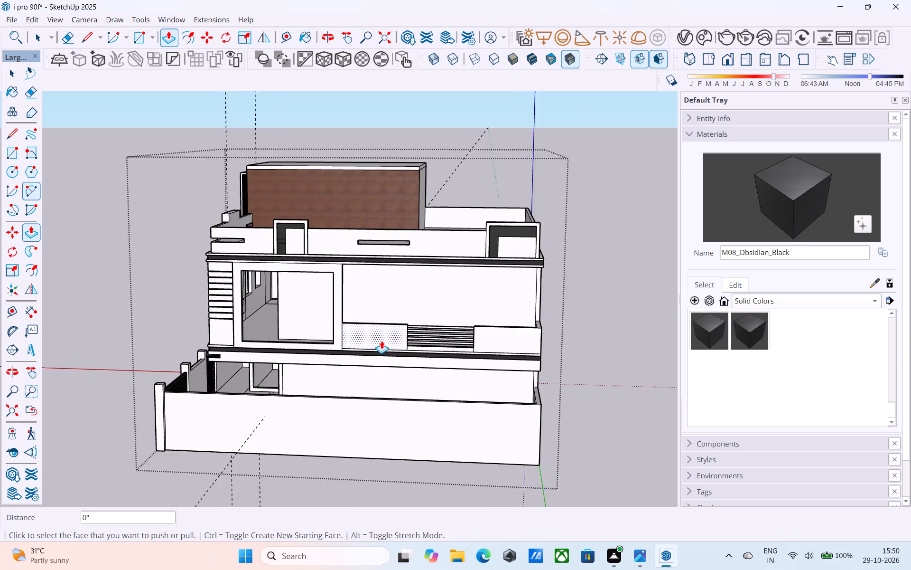
scroll(381, 341, up, 2)
key(space)
scroll(381, 339, up, 4)
scroll(381, 339, down, 3)
middle_click(381, 339)
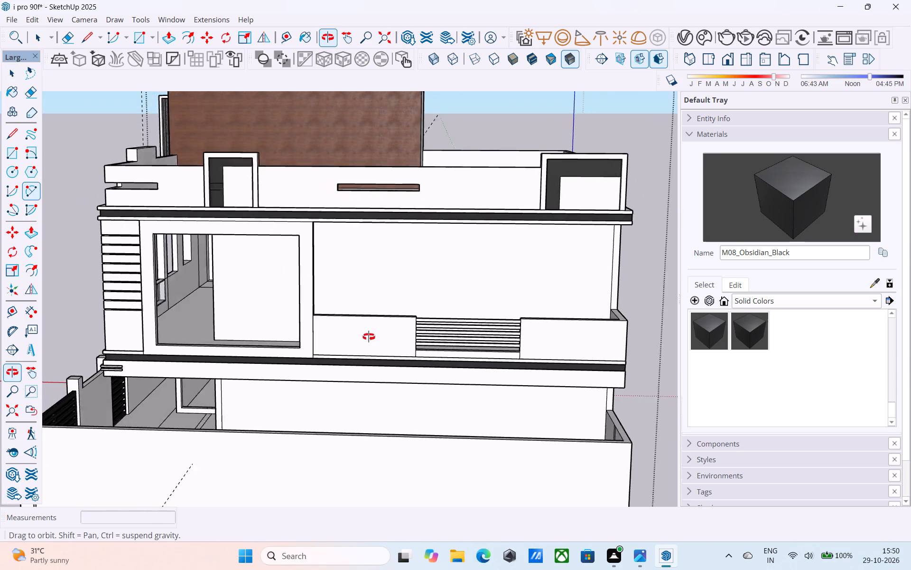
key(r)
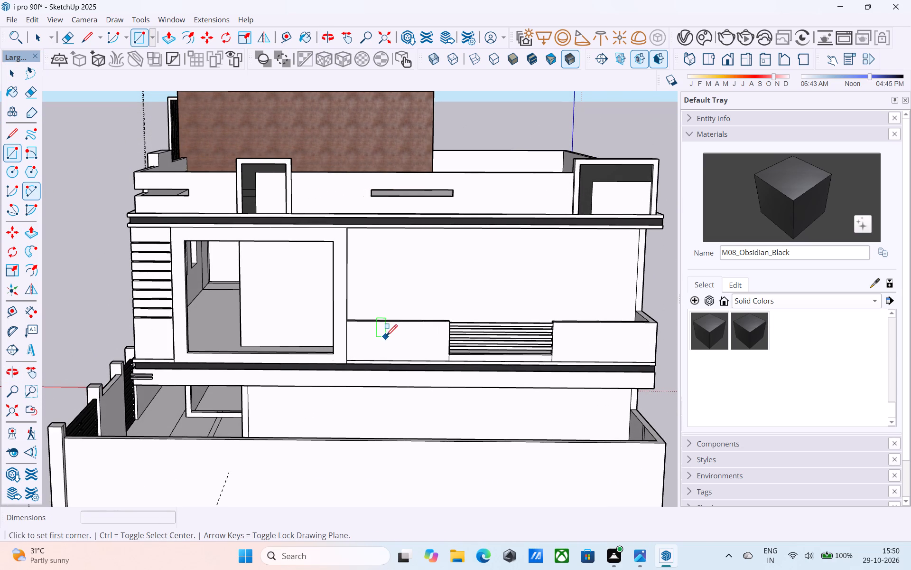
click(381, 332)
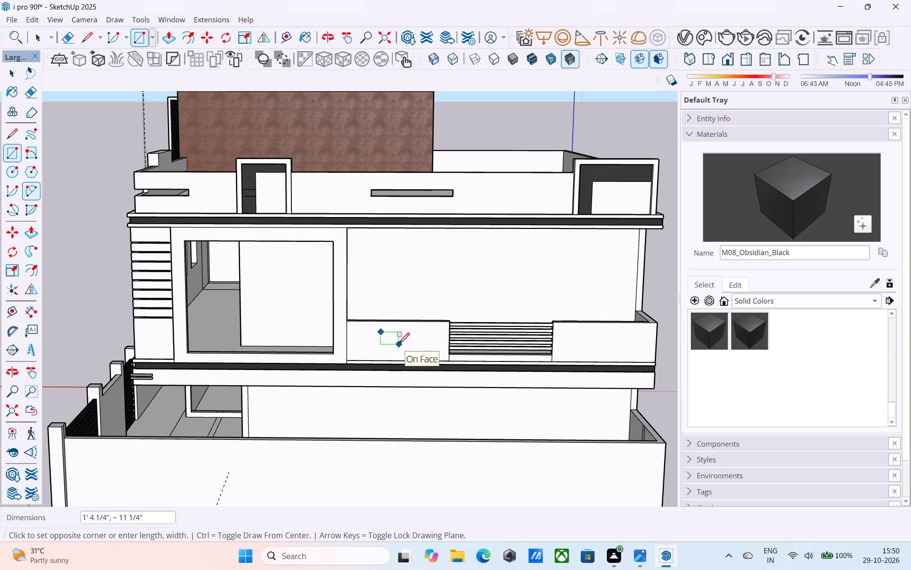
text(1',1.5")
key(Return)
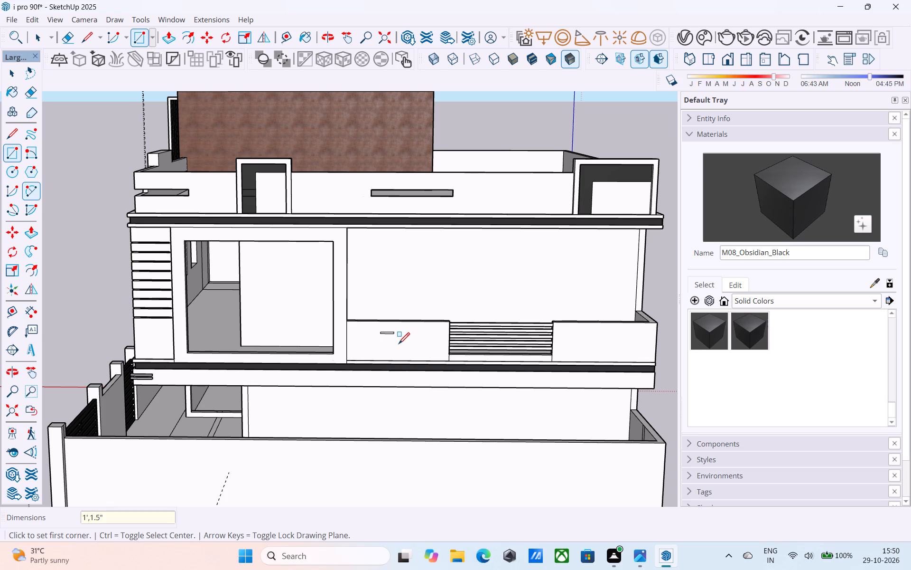
text(6",4")
key(Return)
text(1',1')
key(Return)
key(space)
Move the square about 11" sideways and about 3" up to roughly centre it on the parapet bay.
scroll(391, 325, up, 2)
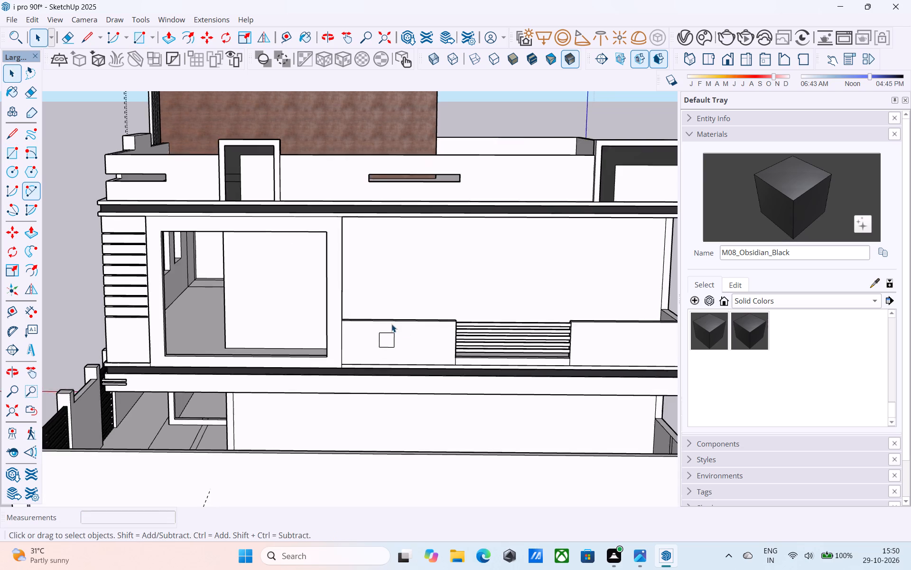
scroll(391, 324, up, 2)
click(383, 341)
key(m)
scroll(385, 344, up, 4)
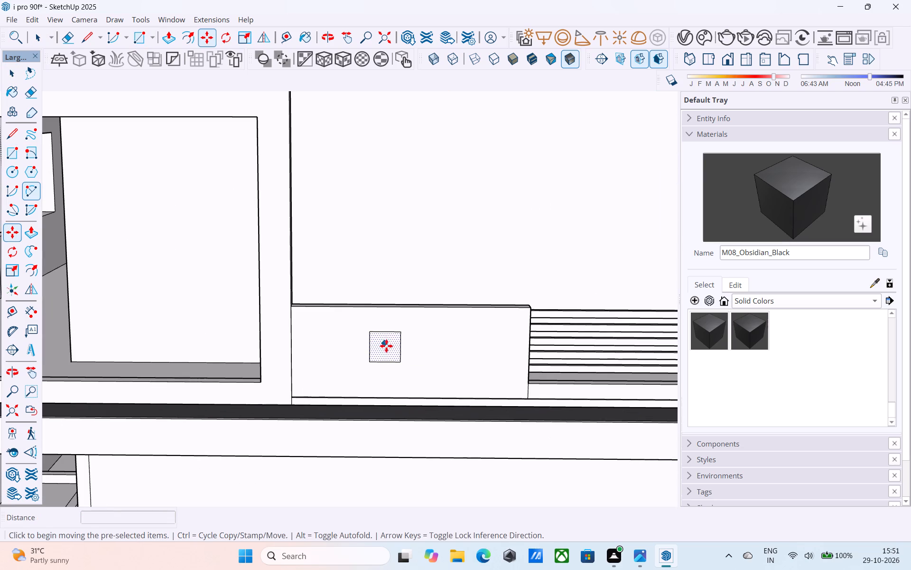
click(384, 348)
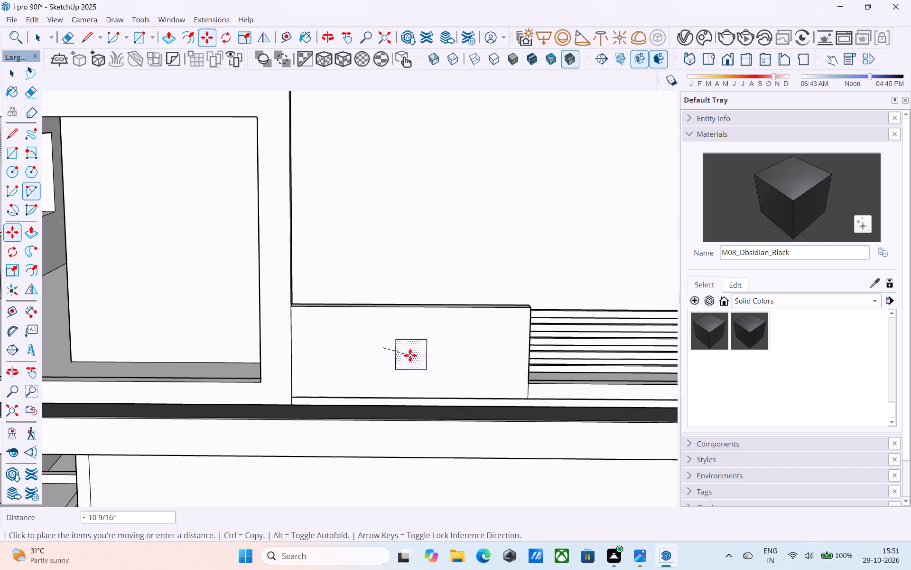
click(410, 355)
middle_drag(409, 356, 416, 334)
scroll(416, 334, down, 7)
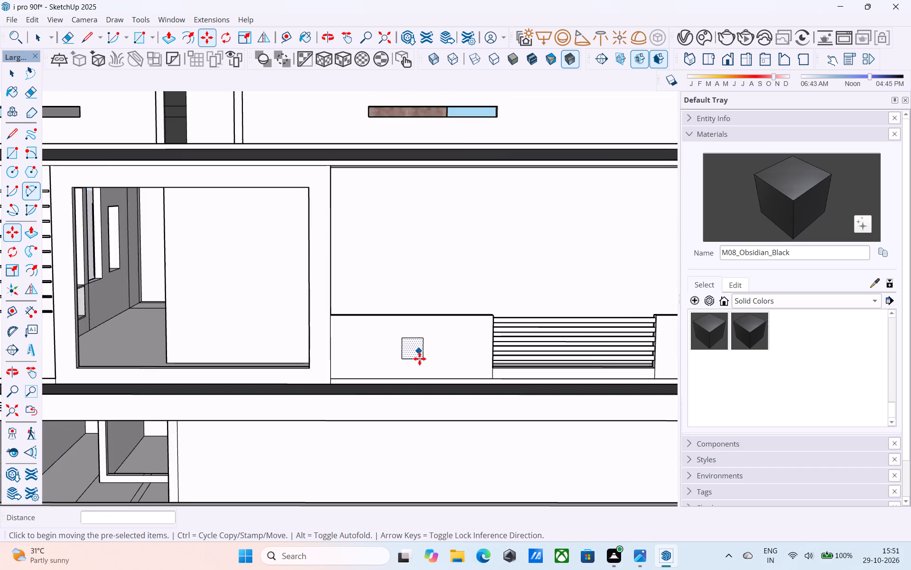
scroll(419, 359, down, 2)
scroll(419, 368, up, 9)
click(411, 338)
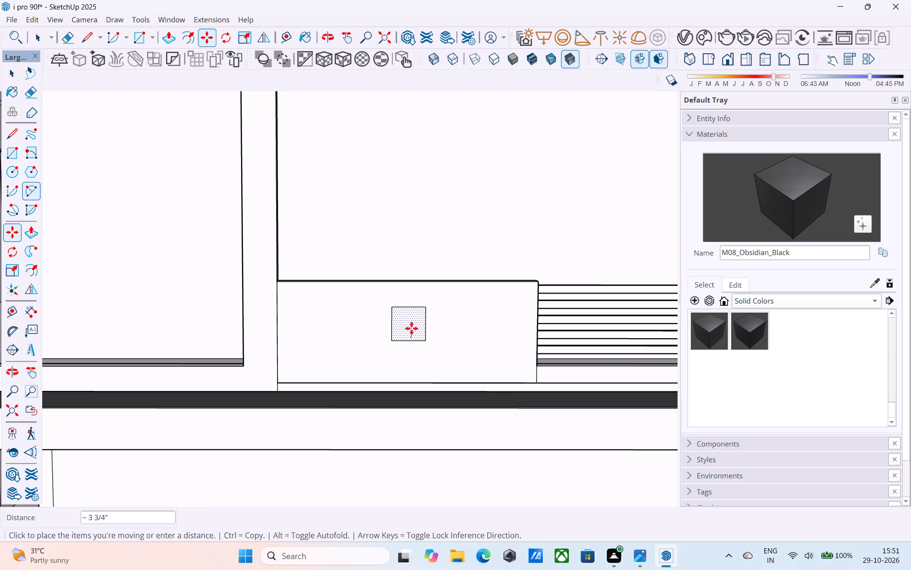
click(411, 330)
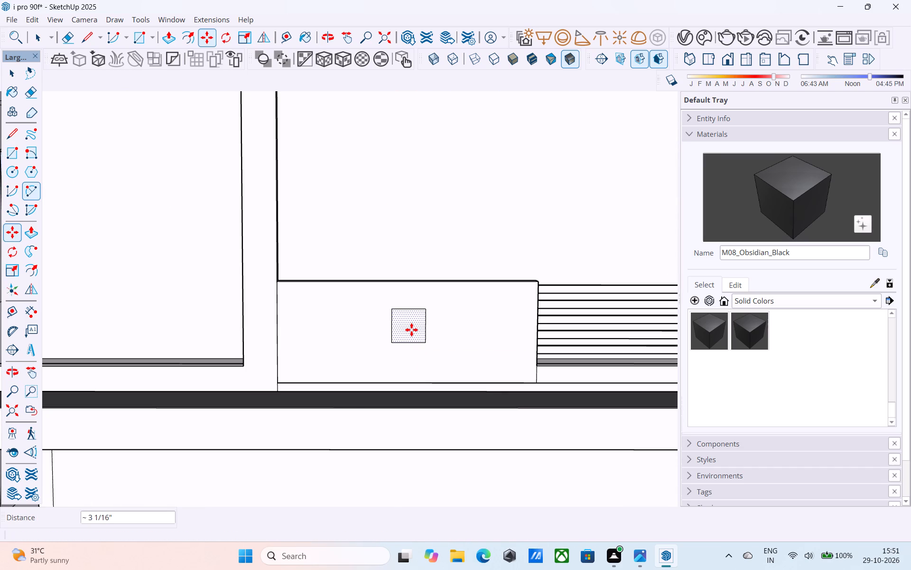
key(space)
Copy the square from its bay's lower corner to the matching corner of the far solid parapet bay.
text(m)
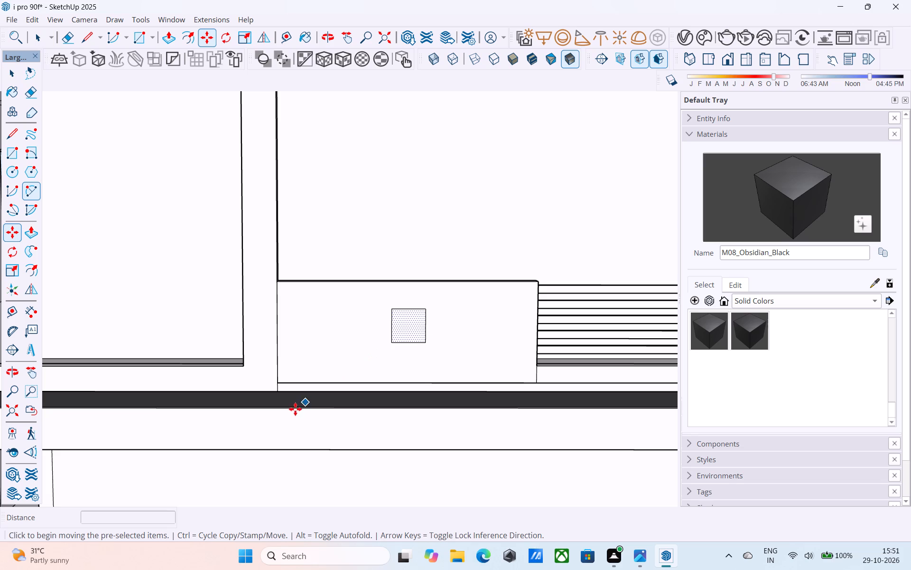
click(282, 382)
scroll(282, 382, down, 10)
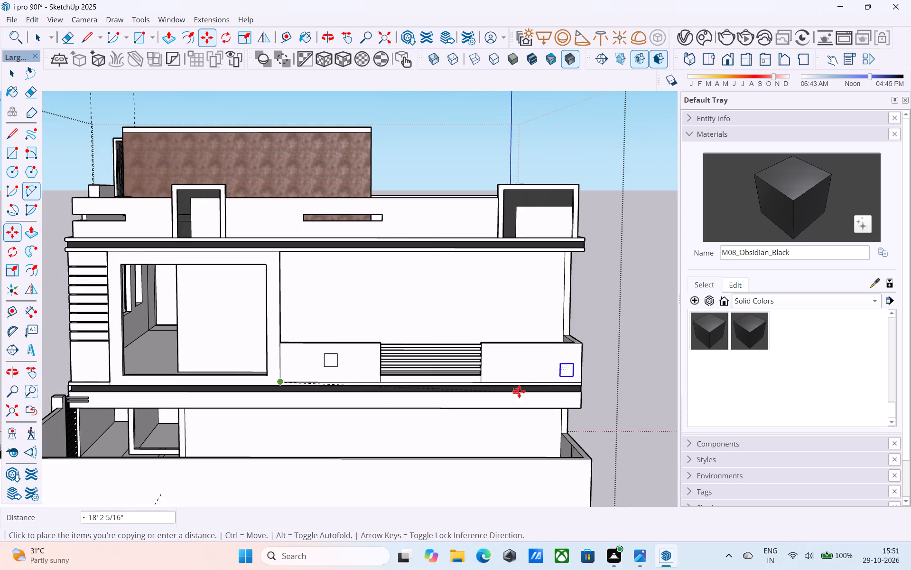
scroll(520, 391, up, 9)
click(460, 374)
scroll(430, 374, down, 5)
key(space)
Paint both 1' squares on the balcony's solid parapet bays with M08_Obsidian_Black.
scroll(429, 374, down, 15)
middle_drag(425, 378, 454, 387)
click(787, 219)
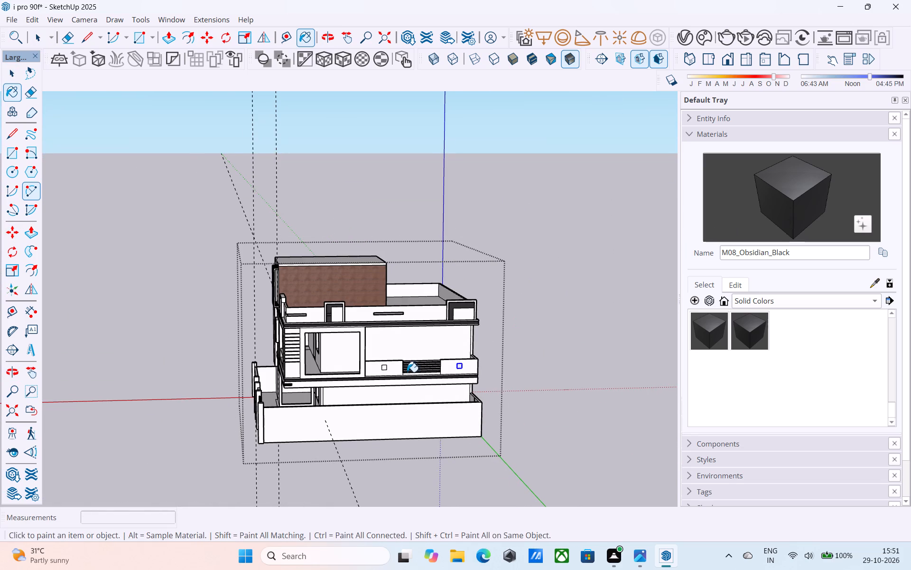
scroll(400, 368, up, 14)
click(363, 372)
scroll(342, 377, down, 5)
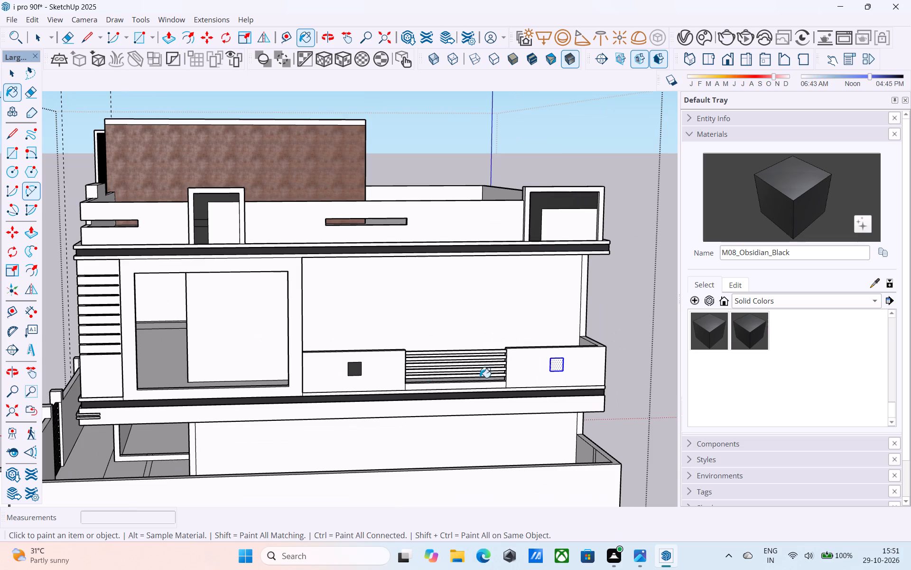
scroll(558, 360, up, 5)
click(558, 361)
scroll(544, 368, down, 11)
middle_drag(414, 397, 412, 395)
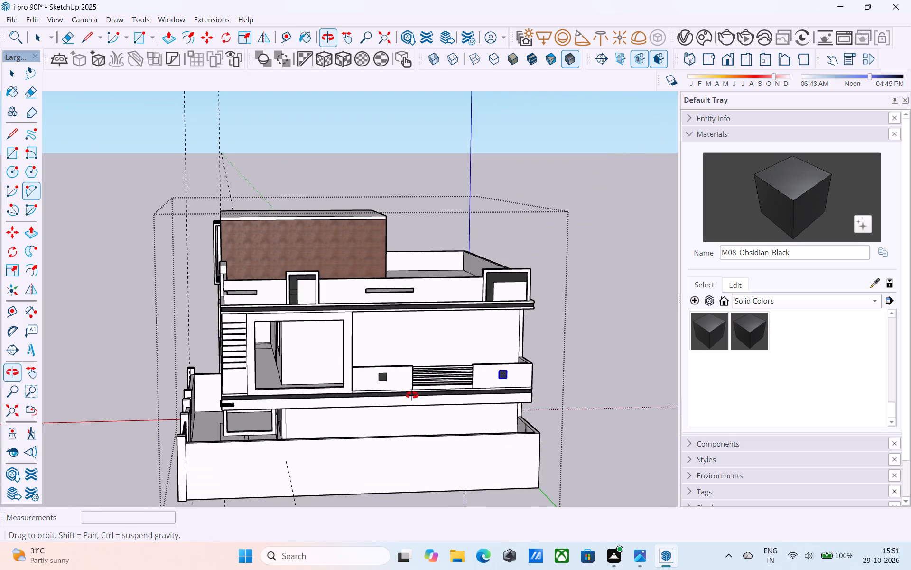
Examine the painted parapet squares against the whole building and the framed panels on the side roof parapet.
middle_drag(412, 395, 407, 423)
scroll(409, 411, down, 4)
middle_drag(405, 415, 576, 368)
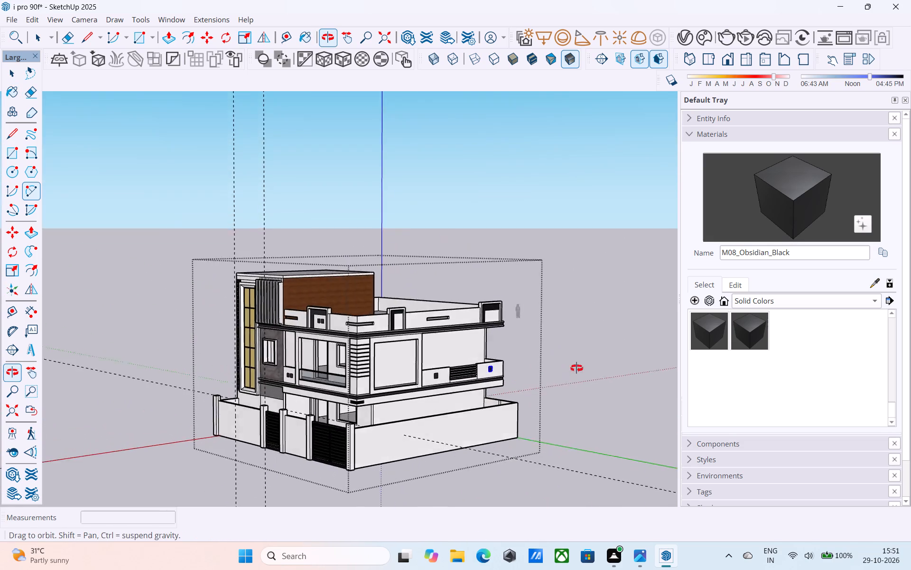
middle_drag(576, 368, 472, 330)
scroll(398, 328, up, 4)
scroll(324, 307, up, 2)
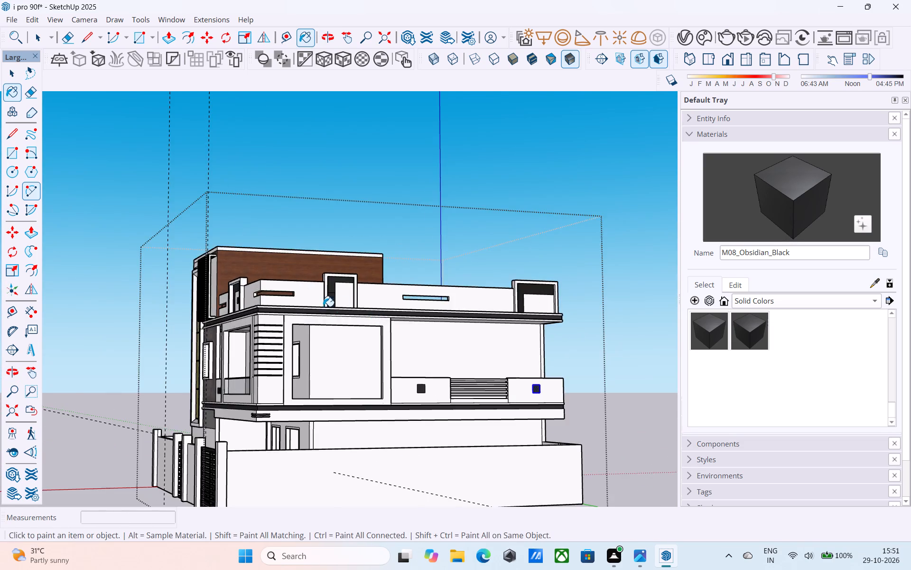
scroll(323, 306, up, 7)
middle_drag(341, 288, 318, 307)
scroll(317, 302, up, 1)
scroll(322, 275, down, 5)
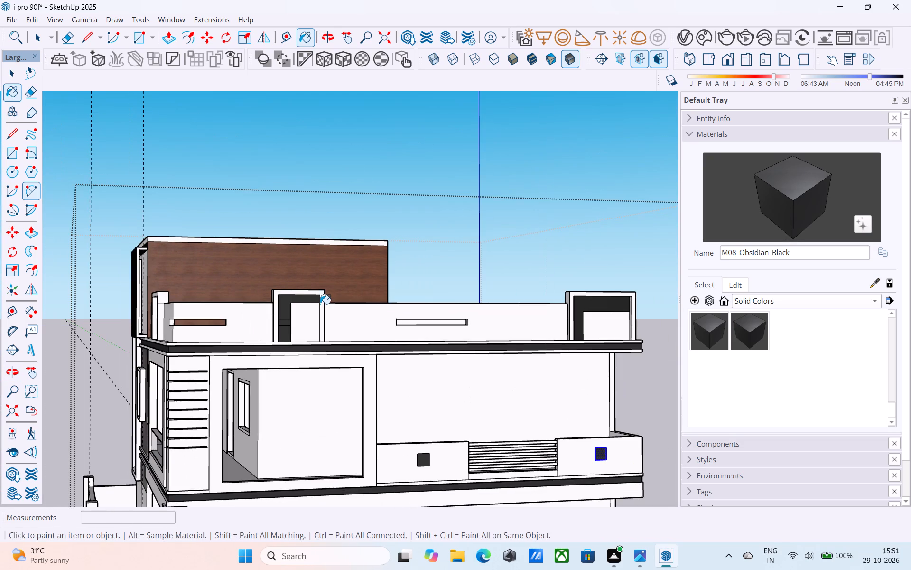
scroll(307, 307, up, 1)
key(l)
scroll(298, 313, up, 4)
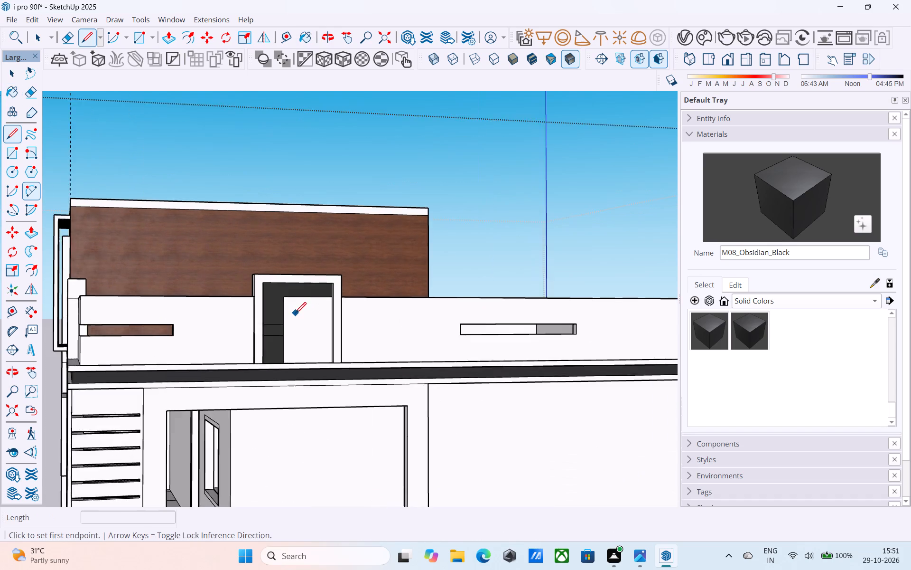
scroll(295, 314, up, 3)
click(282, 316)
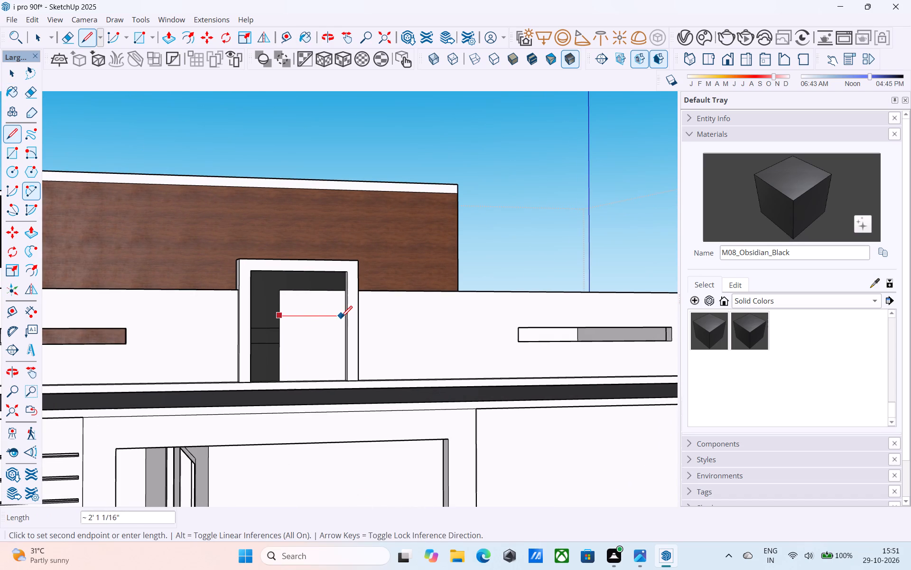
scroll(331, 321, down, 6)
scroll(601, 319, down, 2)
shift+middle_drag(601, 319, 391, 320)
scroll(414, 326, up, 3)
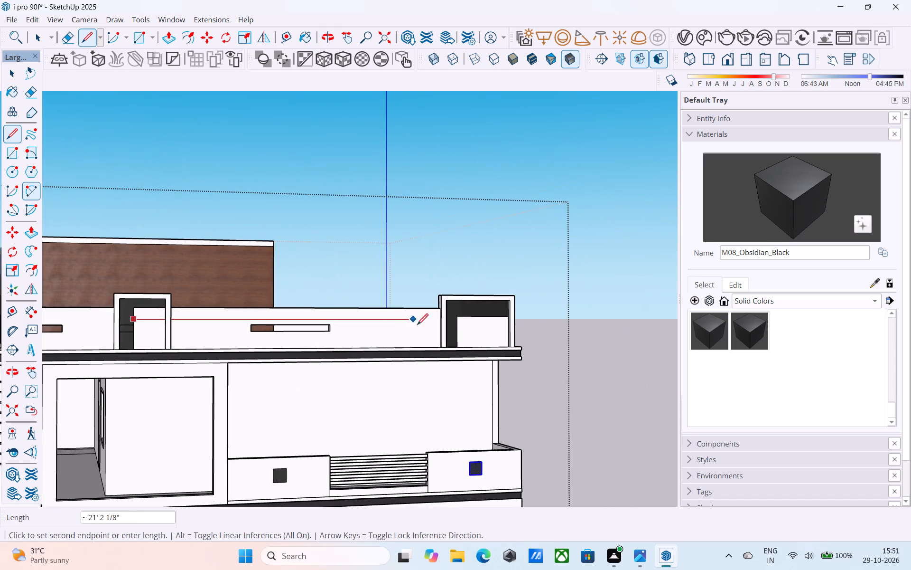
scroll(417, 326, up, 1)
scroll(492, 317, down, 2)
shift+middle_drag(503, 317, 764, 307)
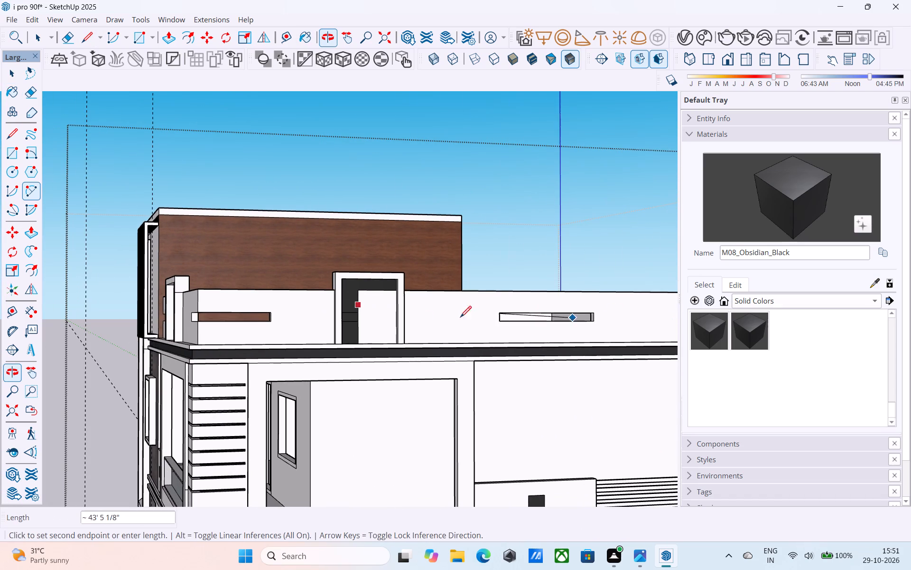
Deepen the dark top band in the side parapet frame nearest the front with a horizontal line, painting the strip M08_Obsidian_Black.
key(l)
scroll(345, 303, up, 11)
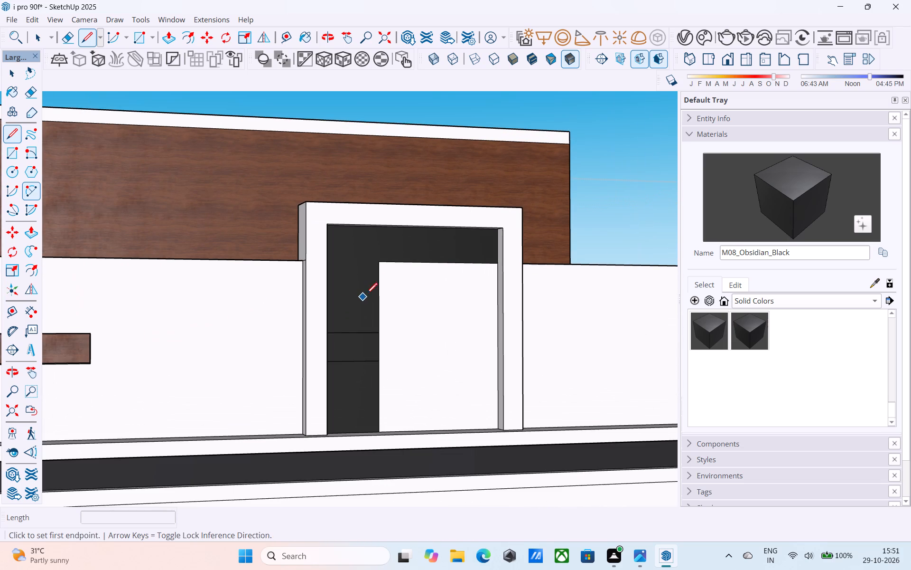
click(380, 289)
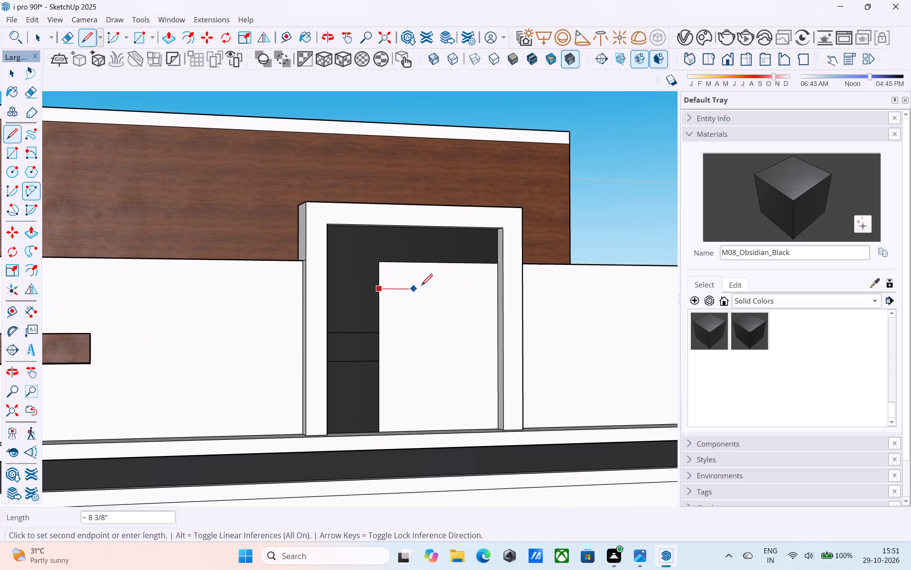
click(497, 285)
click(772, 201)
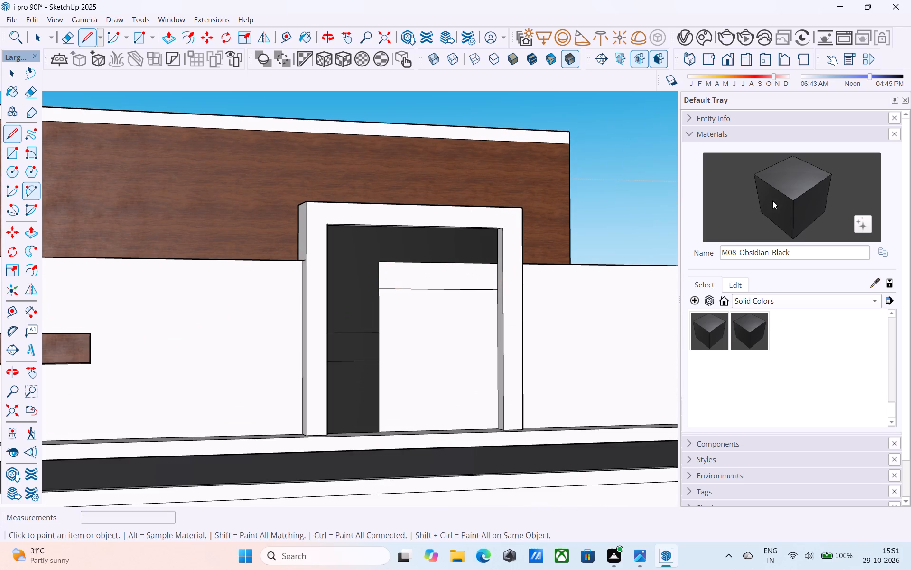
click(450, 264)
click(440, 270)
scroll(392, 284, down, 5)
scroll(389, 286, up, 6)
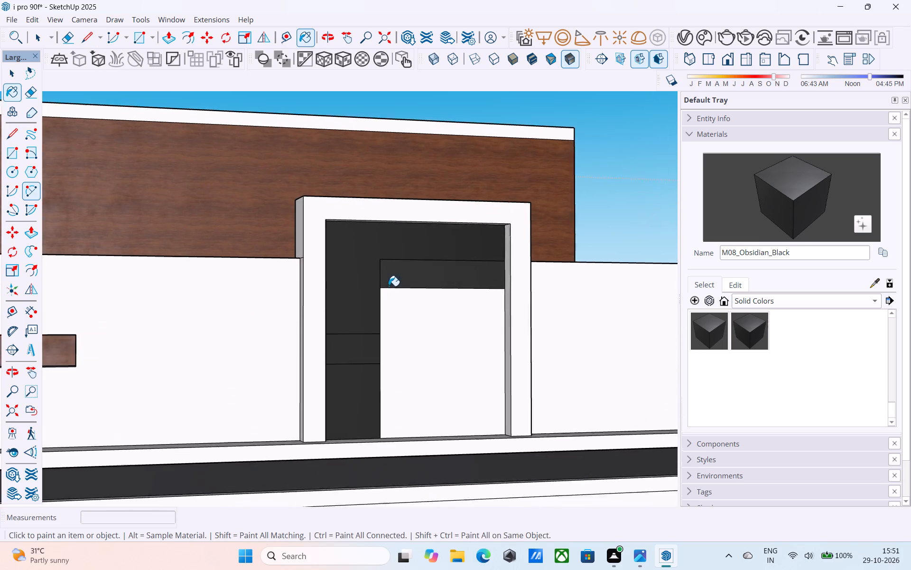
Erase the vertical and horizontal edges dividing the new dark strip from the surrounding dark bands inside the frame.
key(space)
scroll(389, 284, up, 3)
key(e)
drag(380, 277, 370, 274)
scroll(368, 275, down, 4)
middle_drag(368, 278, 215, 416)
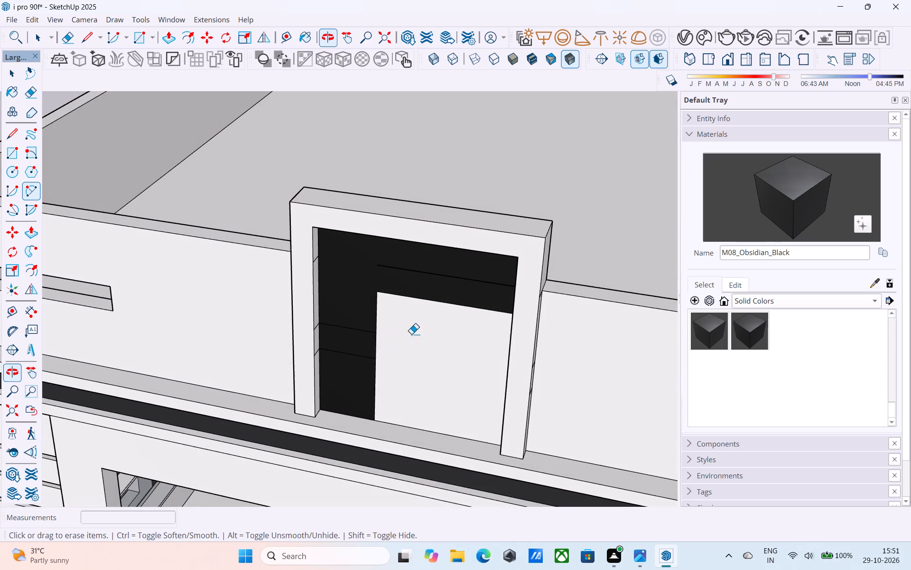
drag(443, 275, 440, 289)
Erase the stray edges on both outer side faces of this side parapet frame.
middle_drag(386, 297, 40, 300)
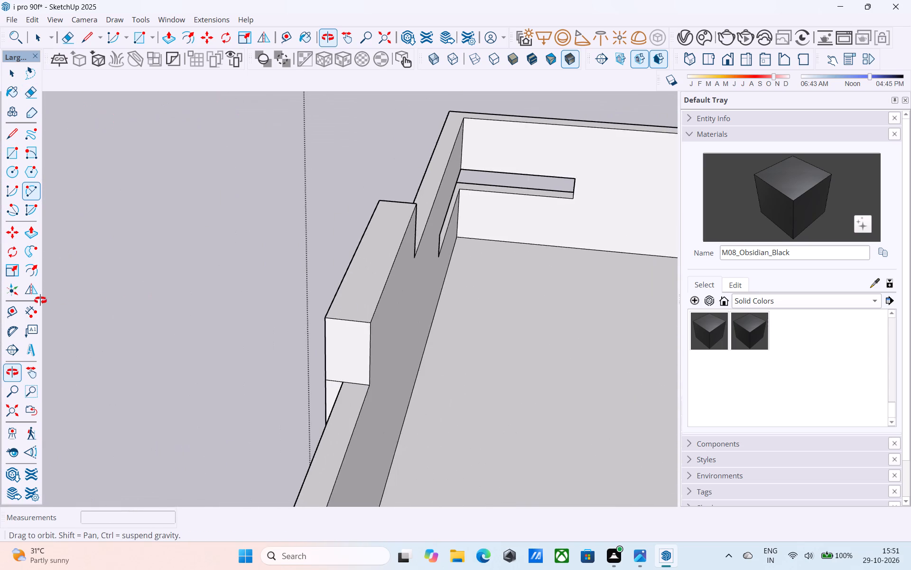
middle_drag(40, 300, 708, 256)
scroll(228, 287, up, 4)
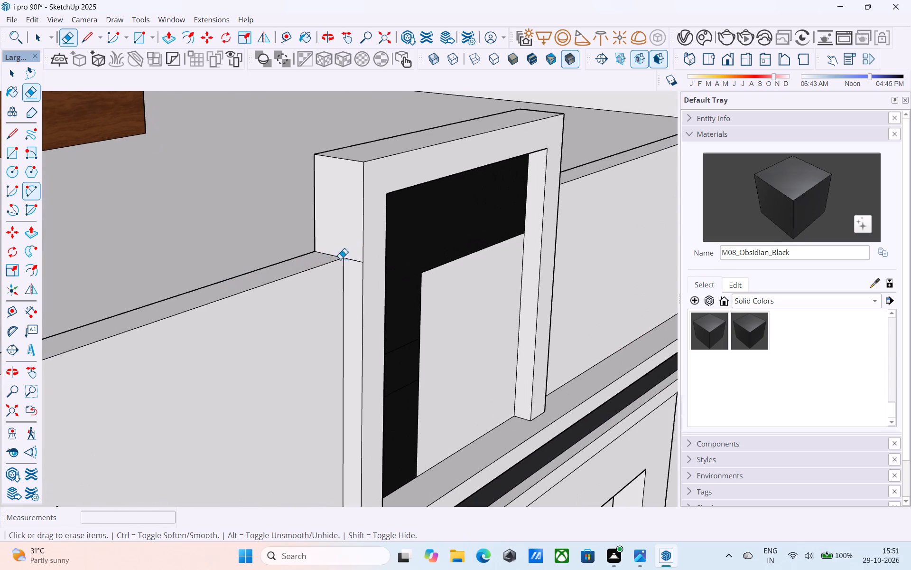
drag(353, 257, 357, 275)
scroll(364, 297, down, 3)
middle_drag(366, 297, 0, 316)
middle_drag(335, 290, 194, 257)
scroll(171, 258, down, 5)
scroll(331, 302, up, 5)
click(373, 305)
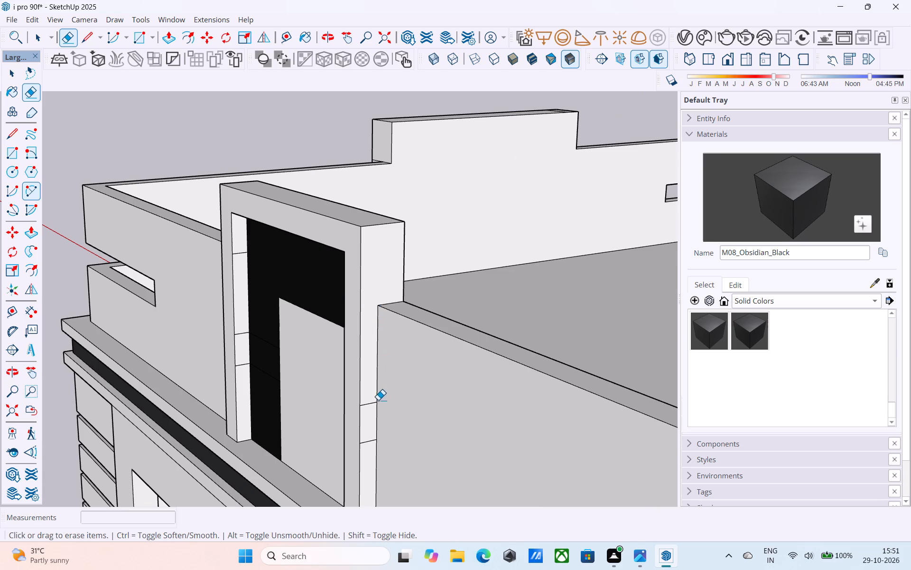
drag(376, 401, 374, 406)
key(ctrl+z)
drag(368, 399, 374, 428)
drag(370, 439, 372, 453)
Erase the three stray horizontal edges on the same frame's inner jamb and save the model.
drag(235, 253, 242, 269)
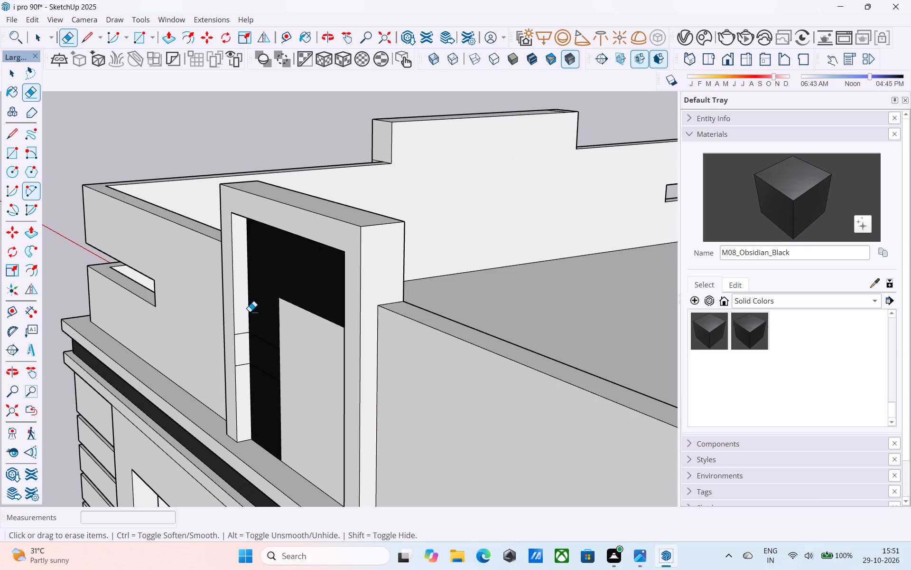
click(239, 335)
click(242, 367)
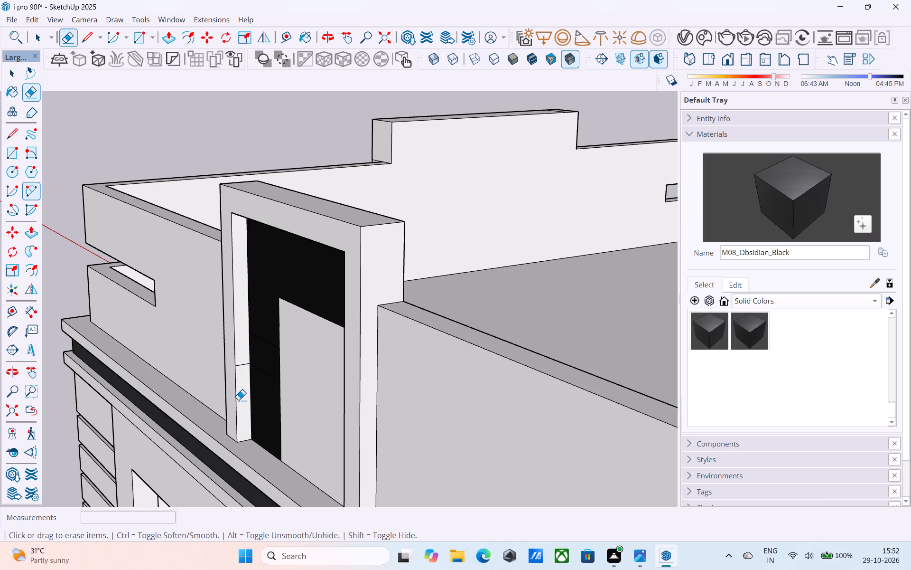
scroll(242, 371, up, 6)
click(240, 360)
key(ctrl+s)
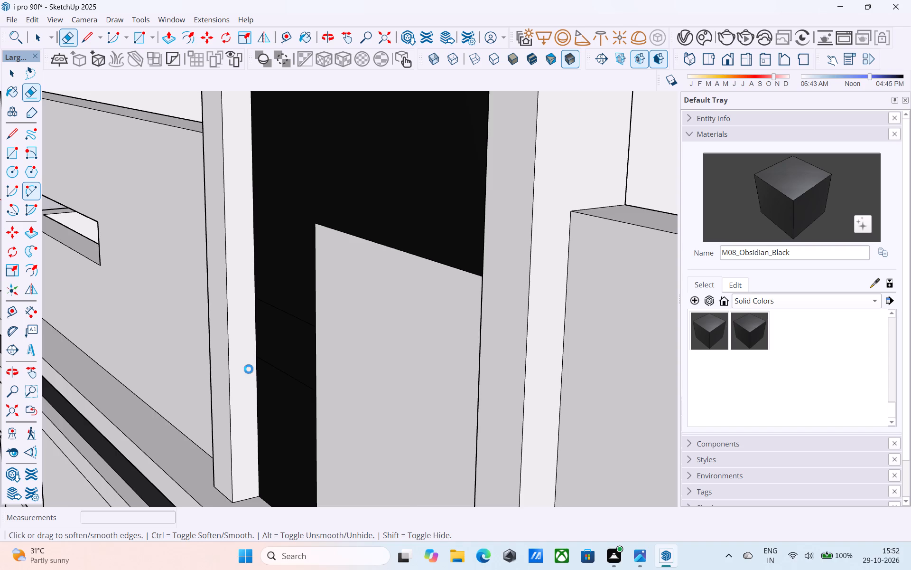
Erase the stray edges on the outer side faces of the front roof parapet frame containing two dark squares.
scroll(249, 369, down, 15)
key(space)
middle_drag(248, 371, 693, 332)
scroll(524, 339, down, 5)
middle_drag(372, 365, 502, 354)
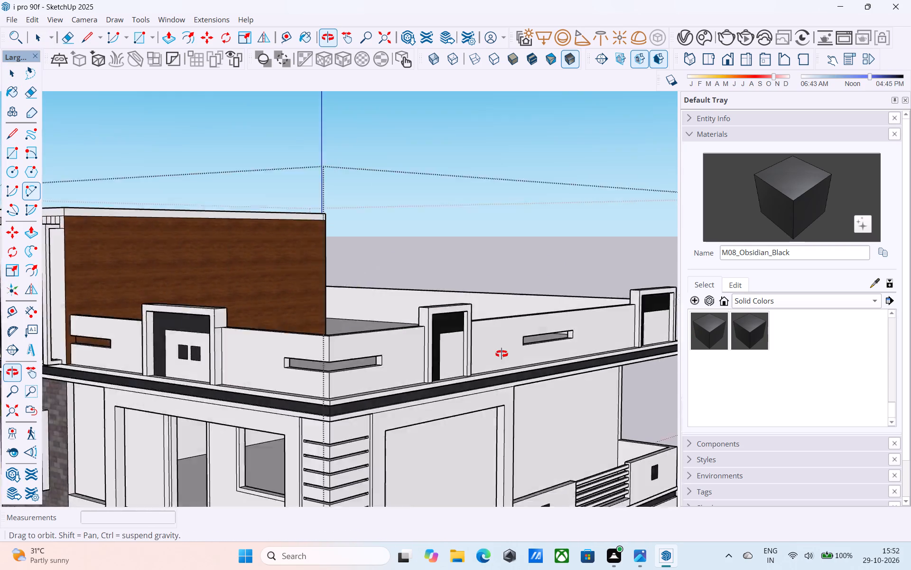
middle_drag(502, 354, 775, 357)
key(e)
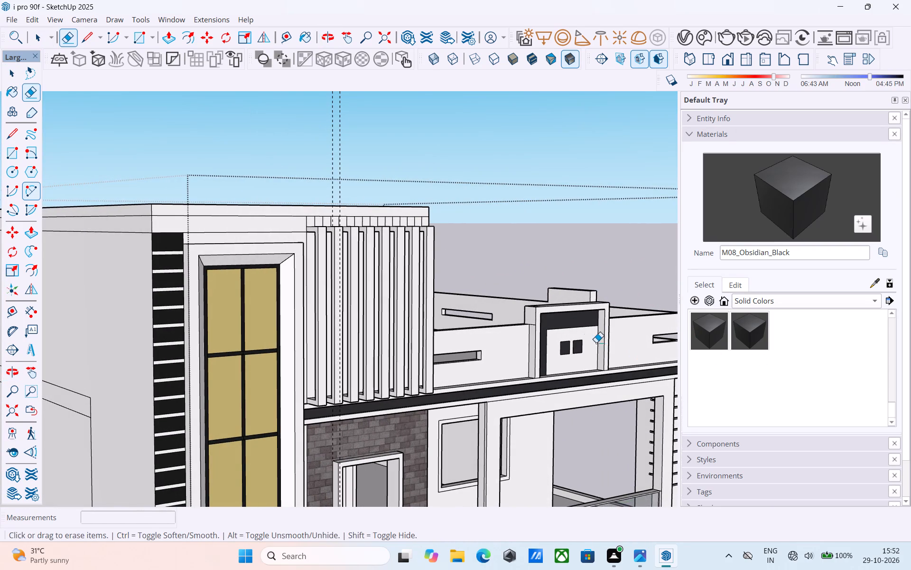
scroll(575, 345, up, 16)
drag(498, 296, 495, 291)
scroll(495, 288, down, 6)
scroll(543, 308, down, 3)
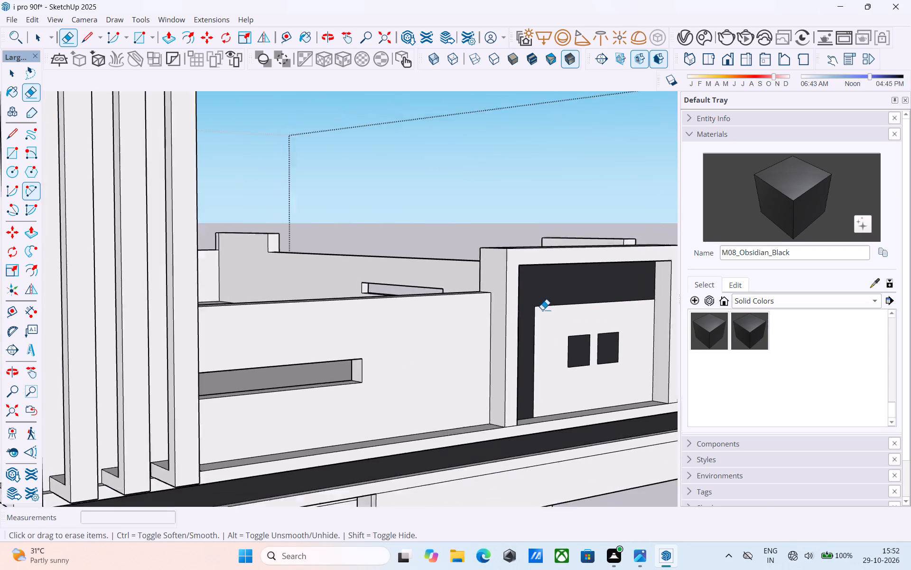
scroll(542, 310, down, 1)
middle_drag(540, 311, 0, 322)
scroll(590, 355, up, 5)
drag(567, 361, 566, 370)
Erase the stray horizontal edge on the inner jamb of the rear frame on the side roof parapet.
scroll(414, 378, down, 11)
middle_drag(517, 370, 287, 357)
scroll(287, 357, down, 5)
scroll(371, 381, down, 2)
middle_drag(475, 387, 790, 372)
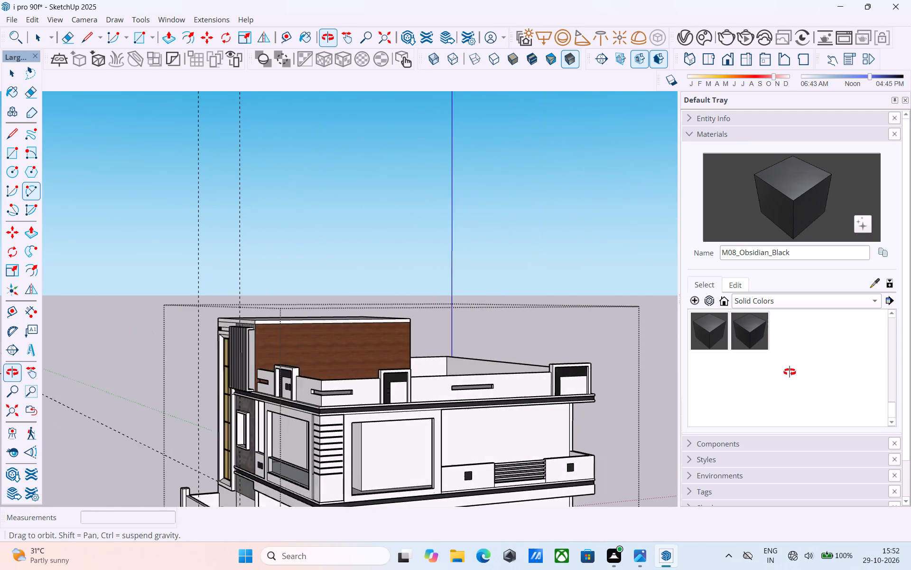
middle_drag(790, 372, 420, 365)
scroll(494, 399, up, 15)
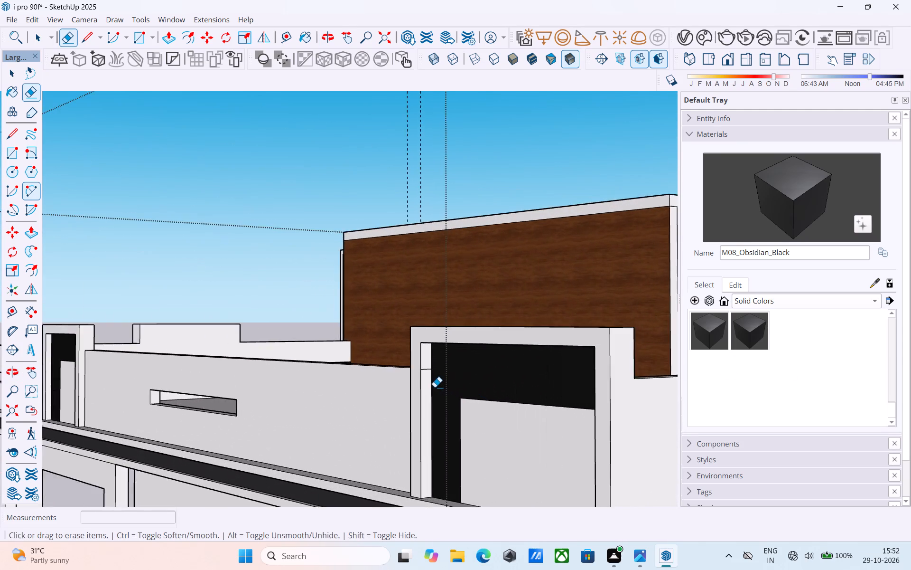
scroll(435, 387, up, 10)
drag(420, 332, 424, 368)
scroll(424, 369, down, 11)
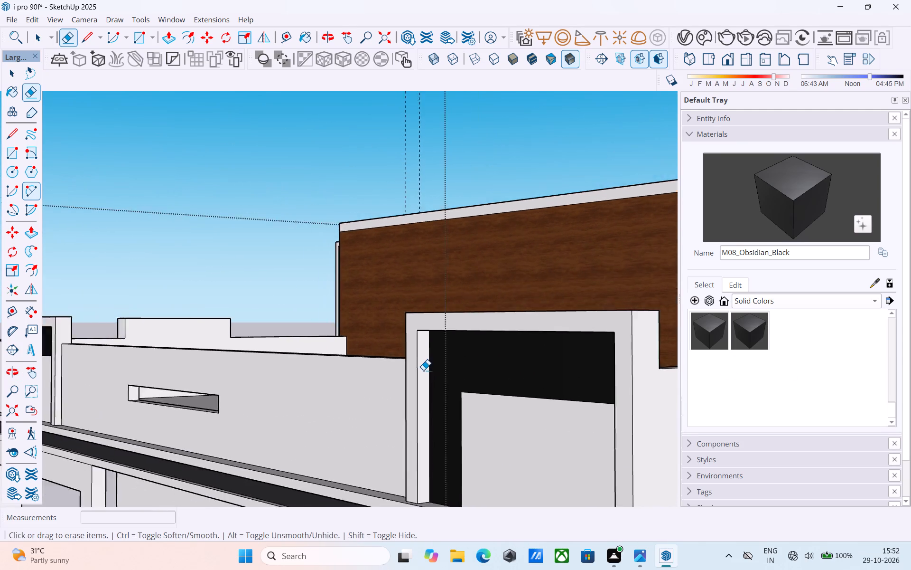
Examine the cleaned parapet frames and the whole elevation from the side, from below, the front and the front corner.
scroll(423, 370, down, 14)
middle_drag(427, 393, 702, 256)
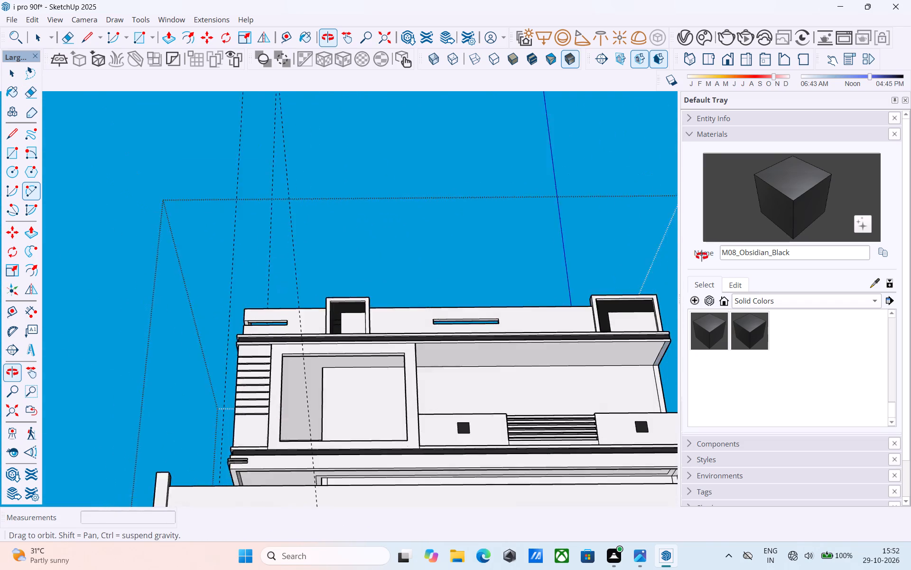
middle_drag(702, 256, 811, 259)
middle_drag(247, 309, 562, 242)
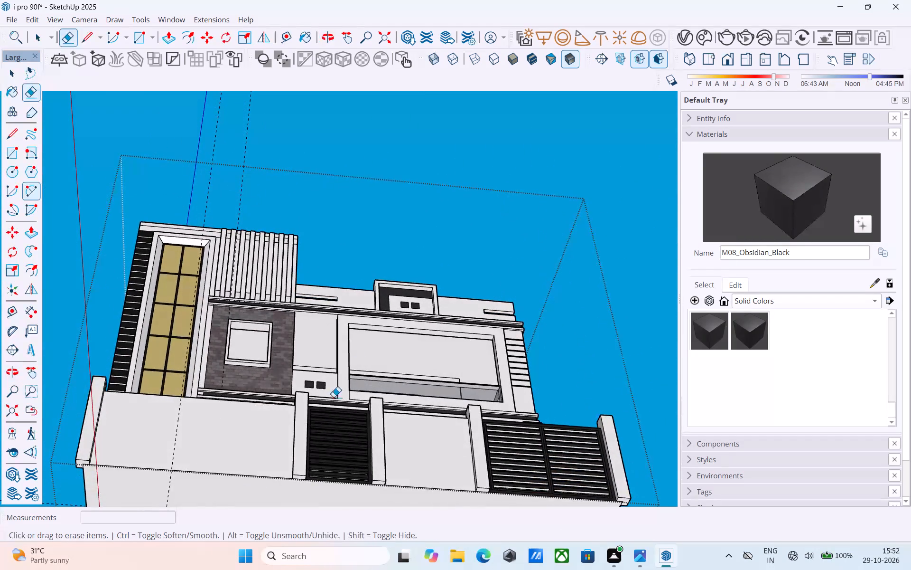
middle_drag(334, 397, 322, 503)
scroll(289, 410, down, 5)
middle_drag(288, 408, 251, 550)
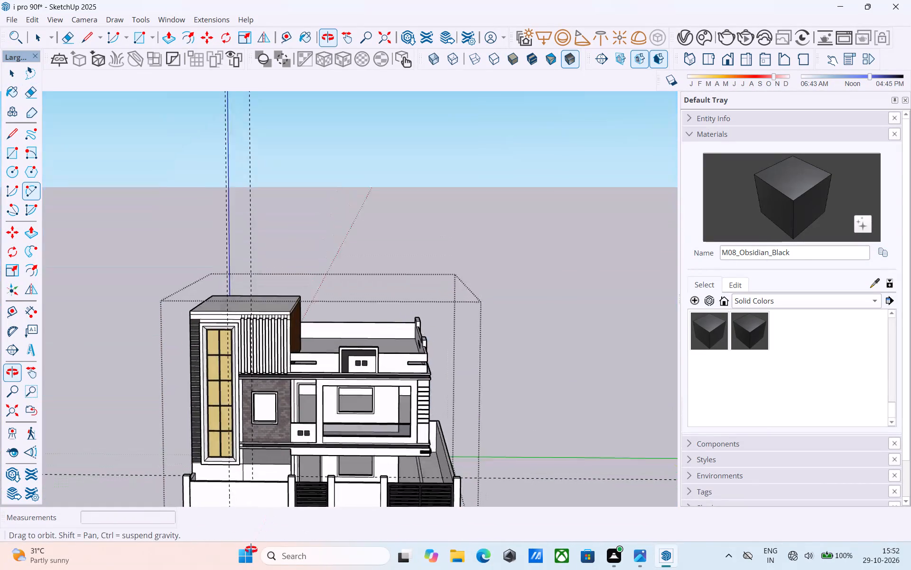
middle_drag(251, 550, 246, 550)
middle_drag(359, 425, 195, 405)
scroll(154, 361, up, 5)
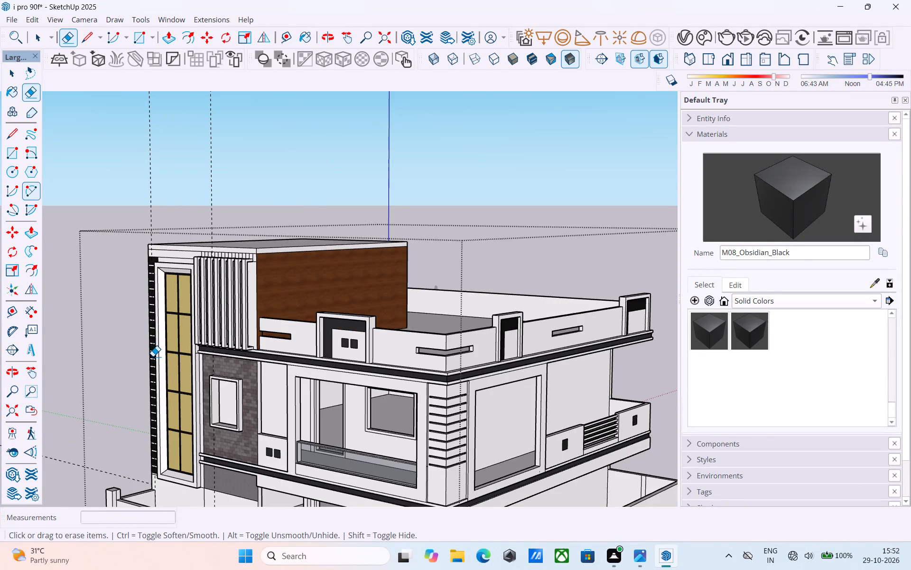
Save the model.
key(ctrl+s)
scroll(153, 355, down, 6)
shift+middle_drag(200, 384, 222, 293)
scroll(225, 300, up, 5)
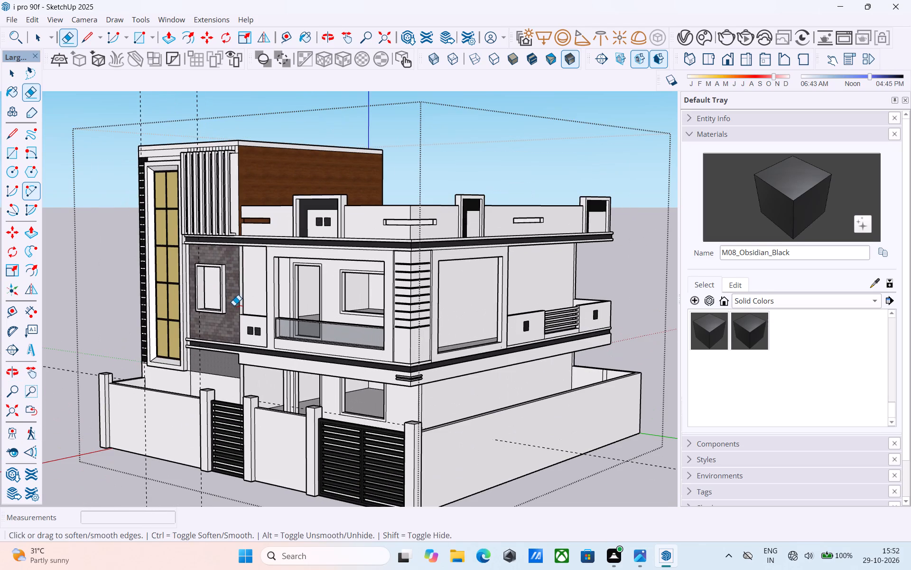
key(ctrl+s)
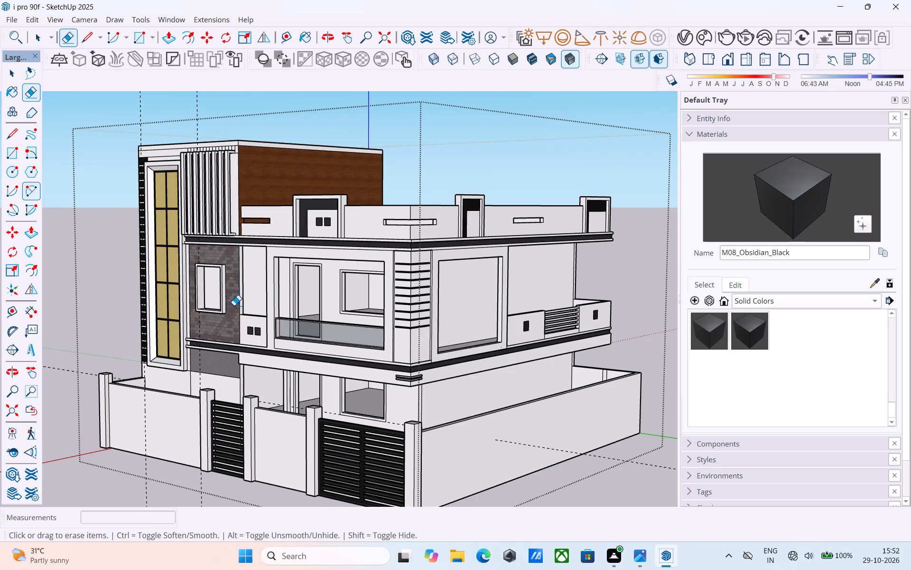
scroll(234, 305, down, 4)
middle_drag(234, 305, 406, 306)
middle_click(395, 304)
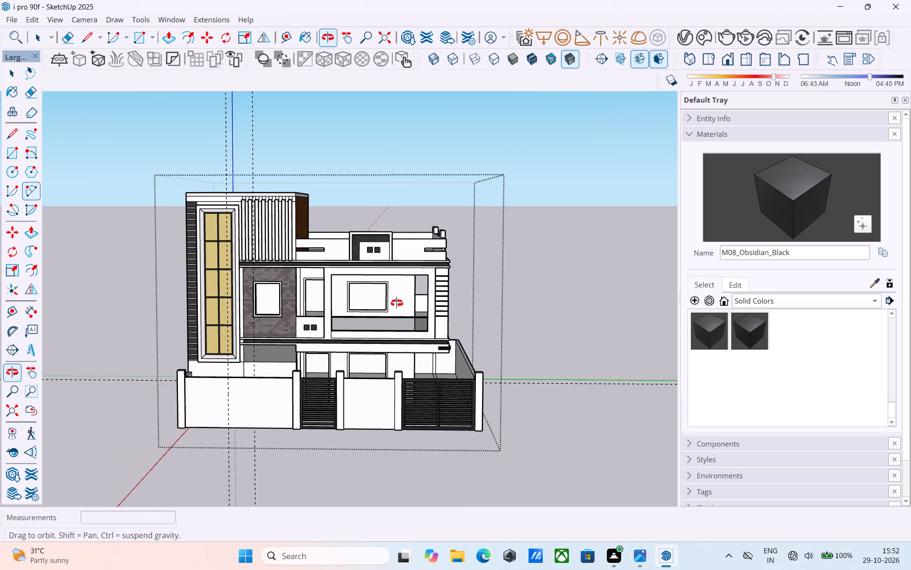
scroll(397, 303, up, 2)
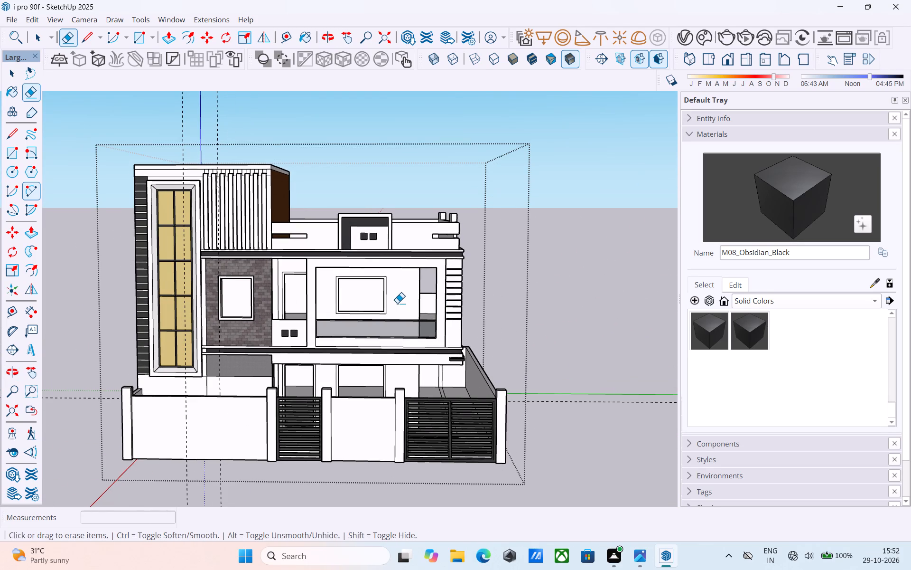
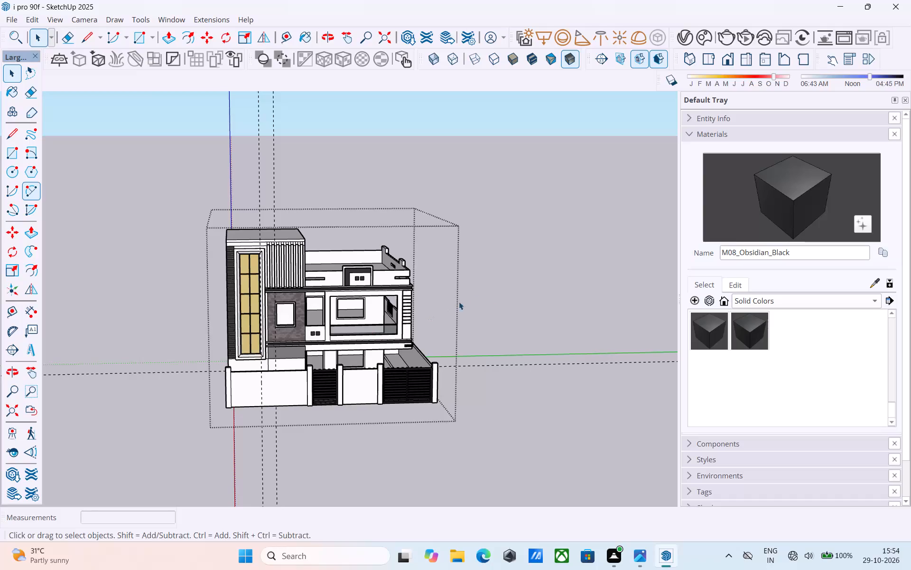
Erase the leftover dashed guide lines crossing the house elevation.
click(497, 290)
double_click(375, 305)
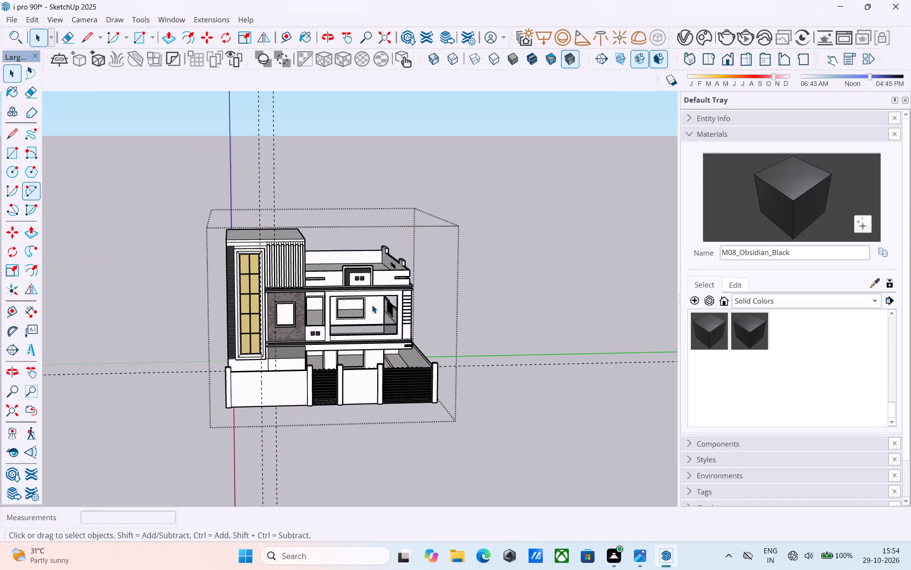
key(e)
drag(330, 161, 251, 167)
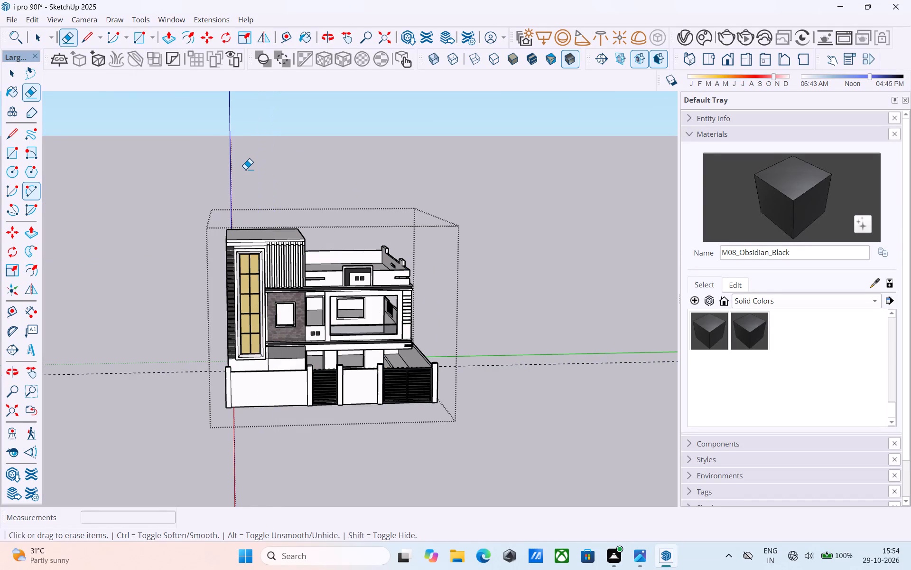
drag(153, 362, 149, 396)
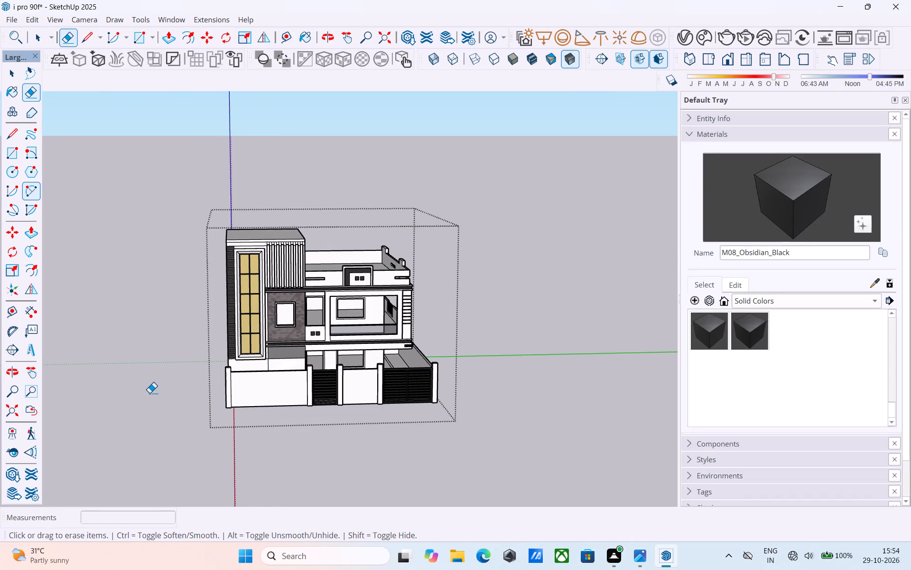
Erase the stray vertical edge dividing the ground-floor front wall beside the grey textured panel.
scroll(149, 390, down, 5)
middle_drag(196, 394, 194, 370)
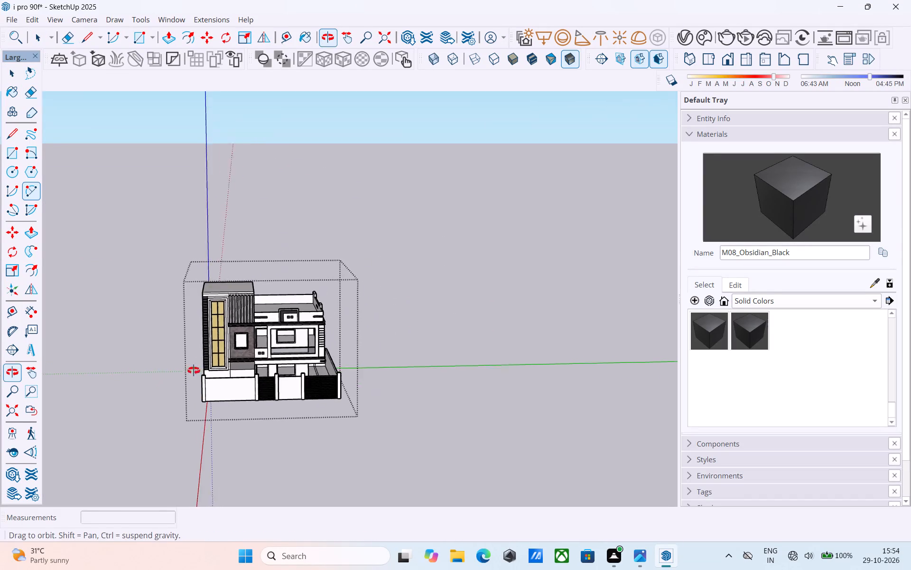
middle_drag(194, 370, 208, 312)
scroll(237, 344, up, 10)
middle_drag(230, 367, 229, 439)
scroll(229, 440, up, 10)
middle_drag(222, 414, 188, 434)
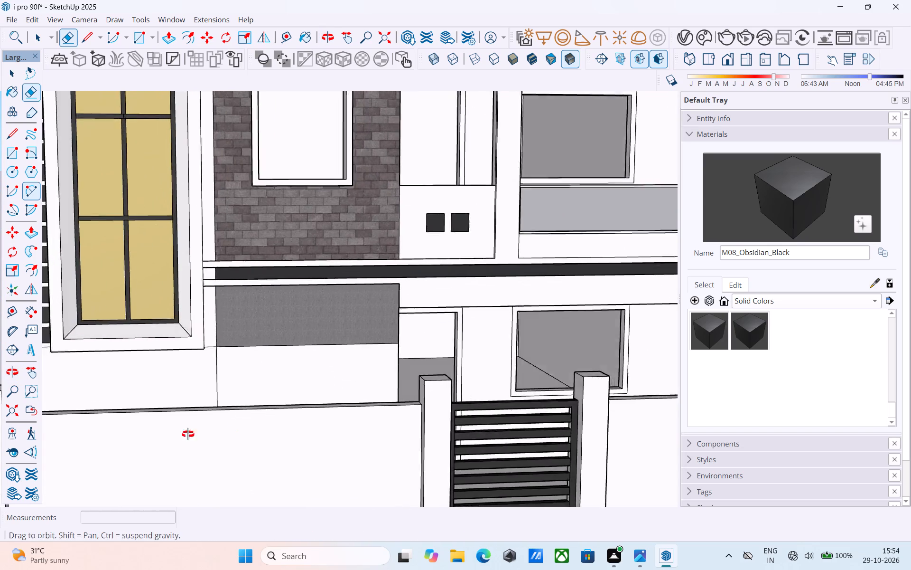
middle_drag(188, 434, 1, 548)
middle_drag(221, 425, 134, 429)
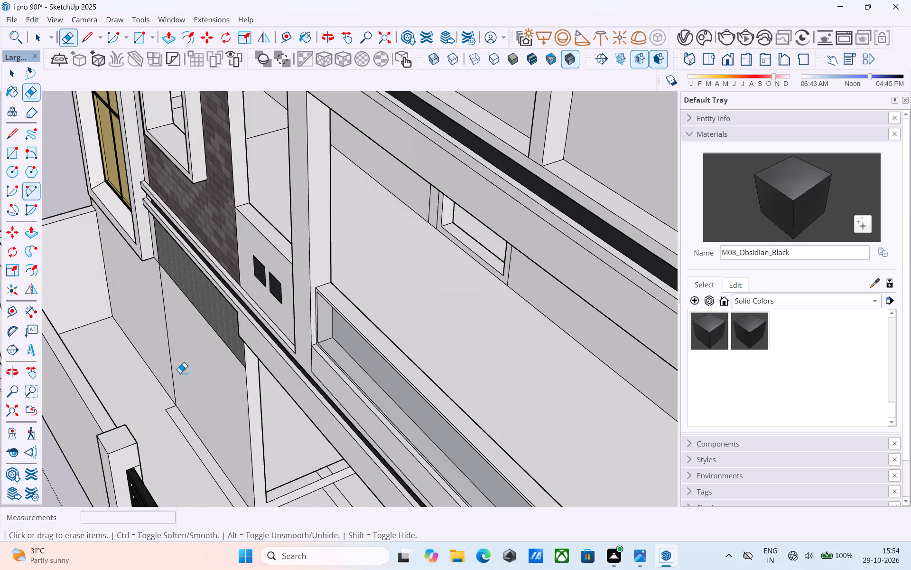
click(179, 370)
key(space)
double_click(177, 369)
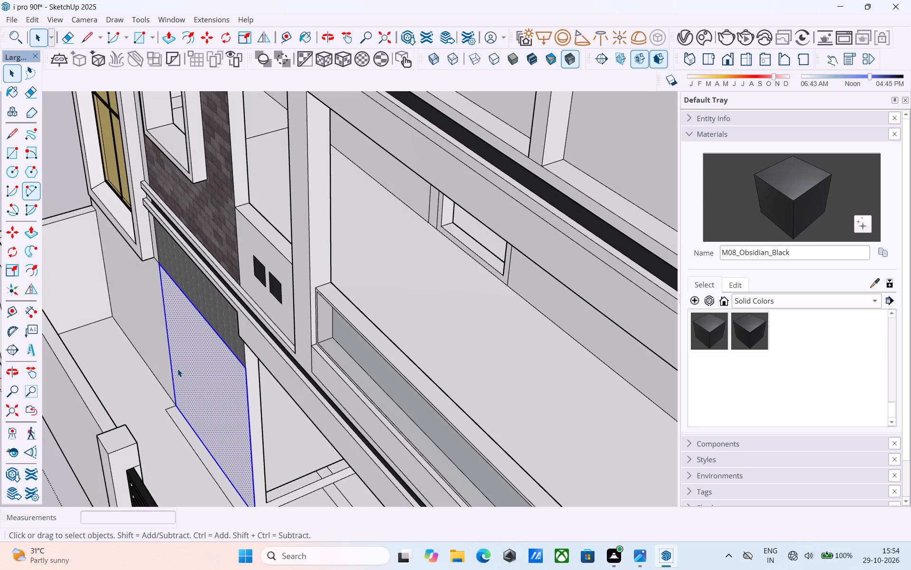
key(e)
drag(177, 369, 168, 362)
Erase the stray strip edges on the floor at the base of the same ground-floor wall.
scroll(168, 362, down, 4)
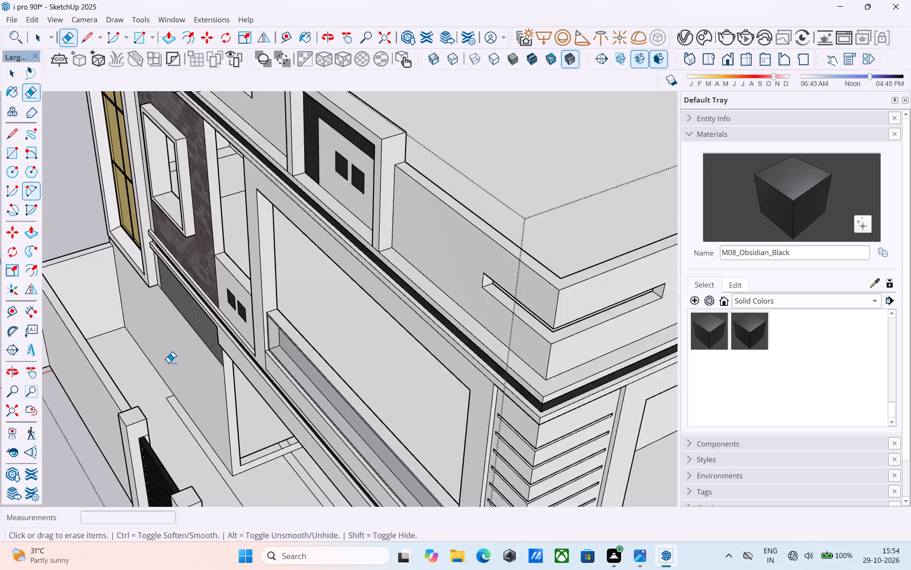
middle_drag(168, 362, 173, 395)
scroll(171, 400, up, 4)
click(175, 395)
drag(172, 380, 169, 377)
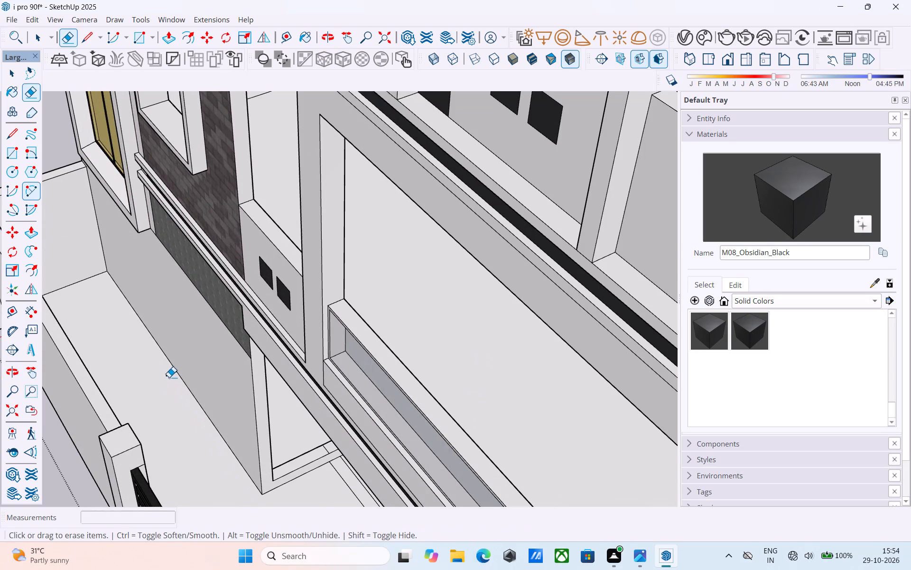
drag(169, 377, 163, 368)
Erase the two short stray edges across the sill of the ground-floor opening next to the door.
scroll(163, 368, down, 11)
middle_drag(200, 465, 392, 454)
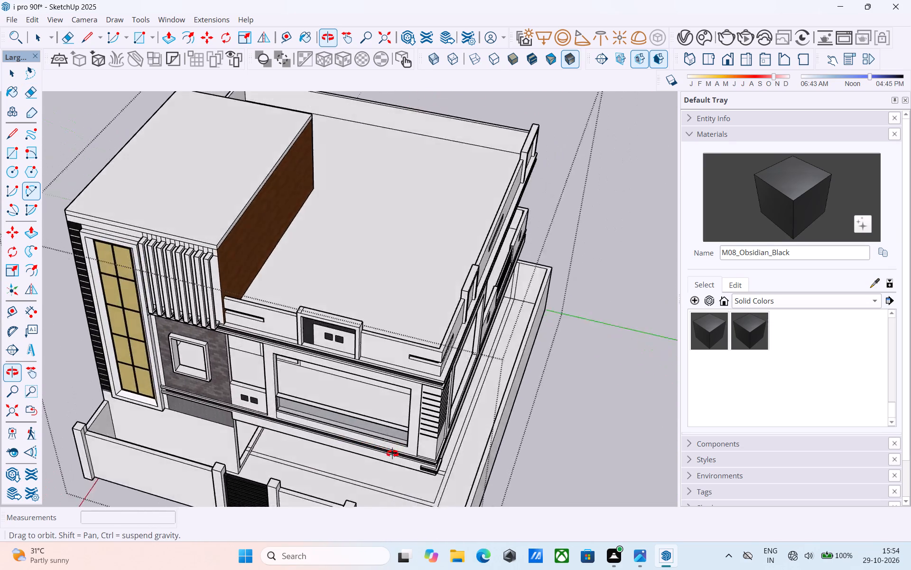
middle_drag(392, 454, 273, 416)
scroll(202, 427, up, 5)
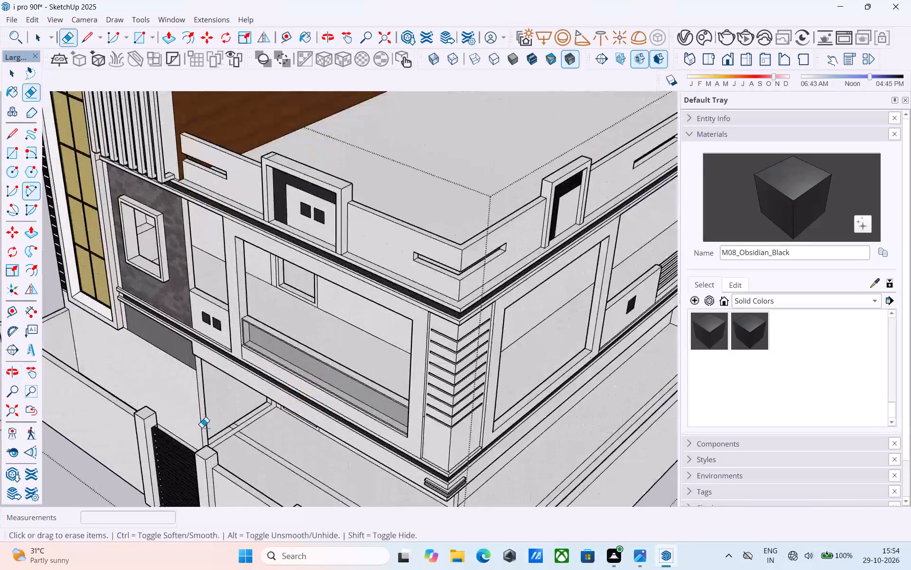
scroll(202, 427, up, 1)
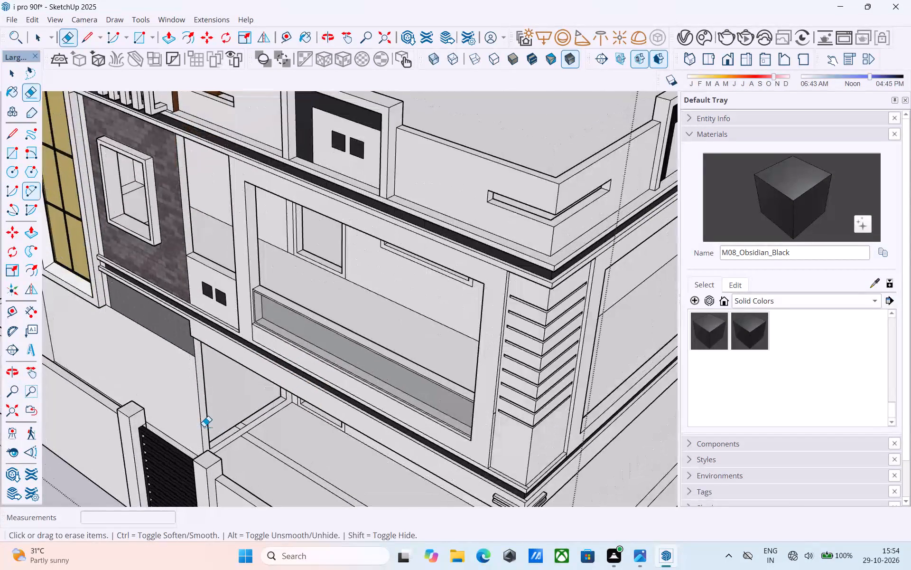
scroll(237, 439, up, 13)
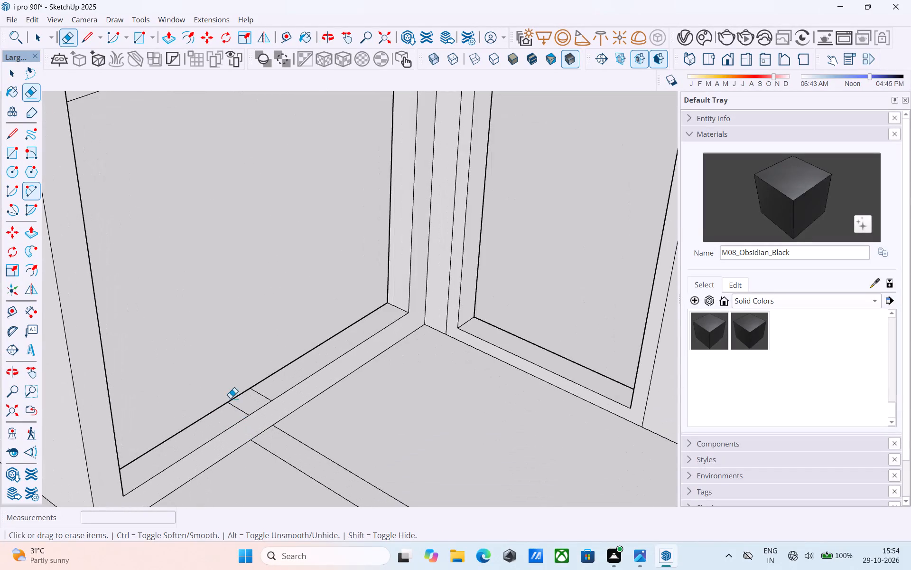
drag(240, 411, 244, 405)
click(256, 394)
Push/Pull the narrow vertical wall face beside the ground-floor opening under the balcony by 13' 6".
scroll(267, 389, down, 12)
middle_drag(290, 437, 305, 394)
scroll(292, 412, down, 5)
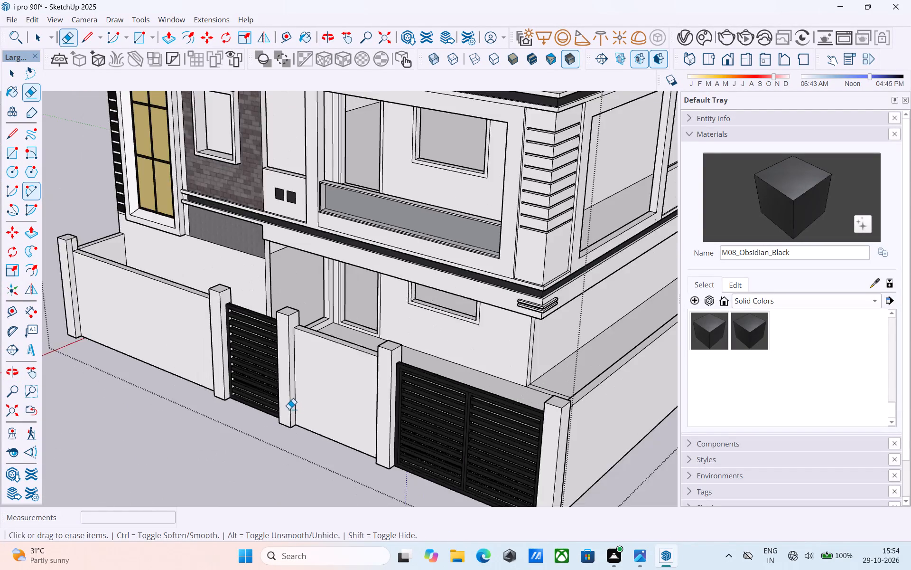
scroll(289, 409, down, 2)
middle_drag(288, 408, 199, 384)
scroll(235, 267, up, 9)
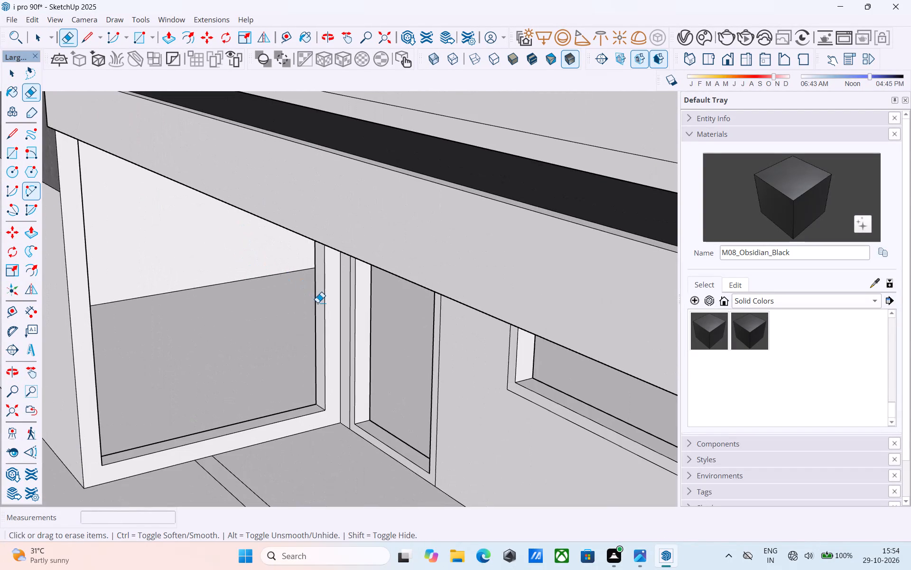
shift+middle_drag(317, 302, 314, 345)
scroll(314, 450, up, 3)
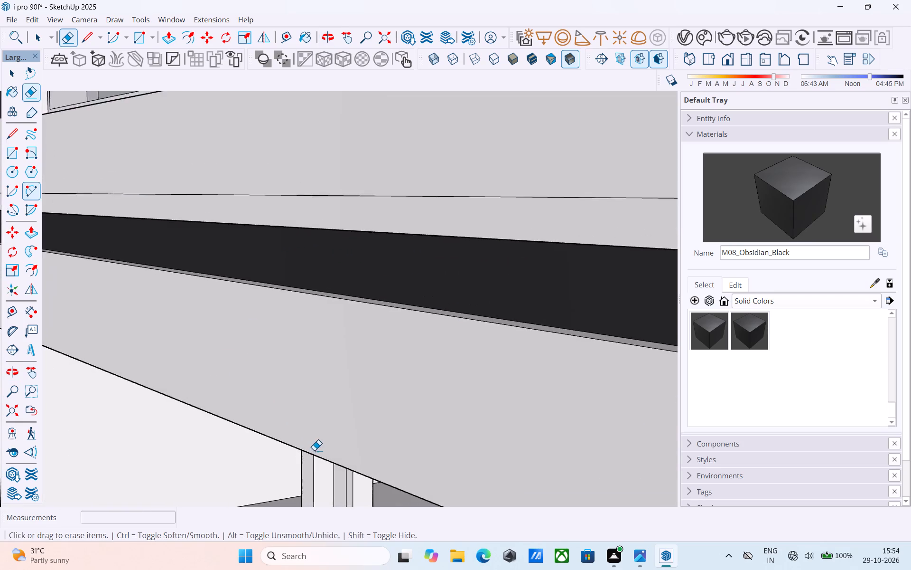
scroll(314, 450, up, 13)
shift+middle_drag(370, 370, 350, 384)
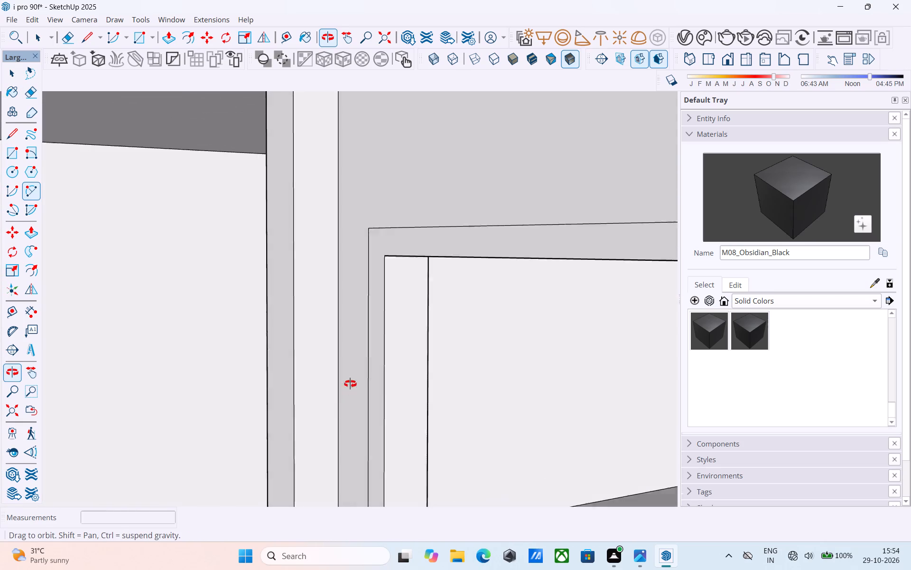
shift+middle_drag(350, 384, 318, 403)
scroll(283, 333, up, 1)
scroll(433, 397, up, 4)
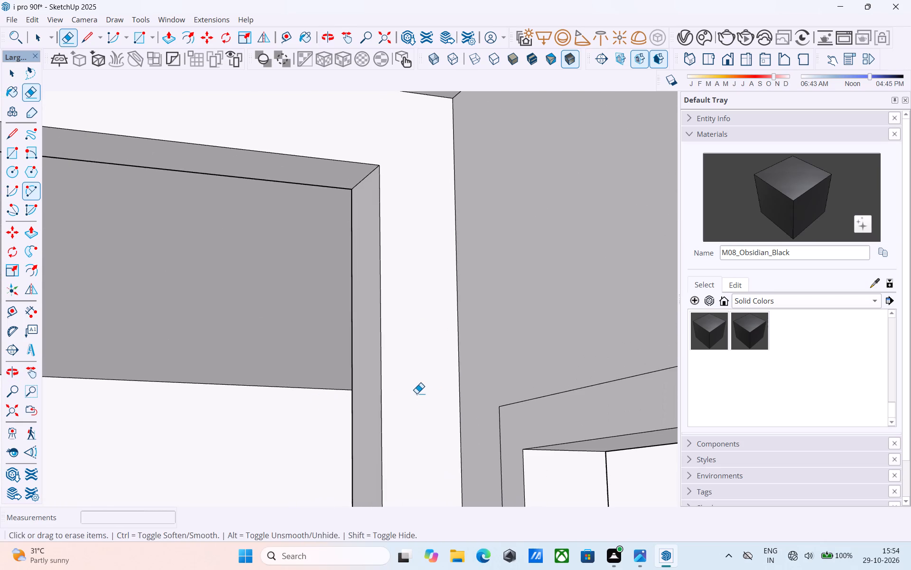
middle_drag(417, 393, 910, 360)
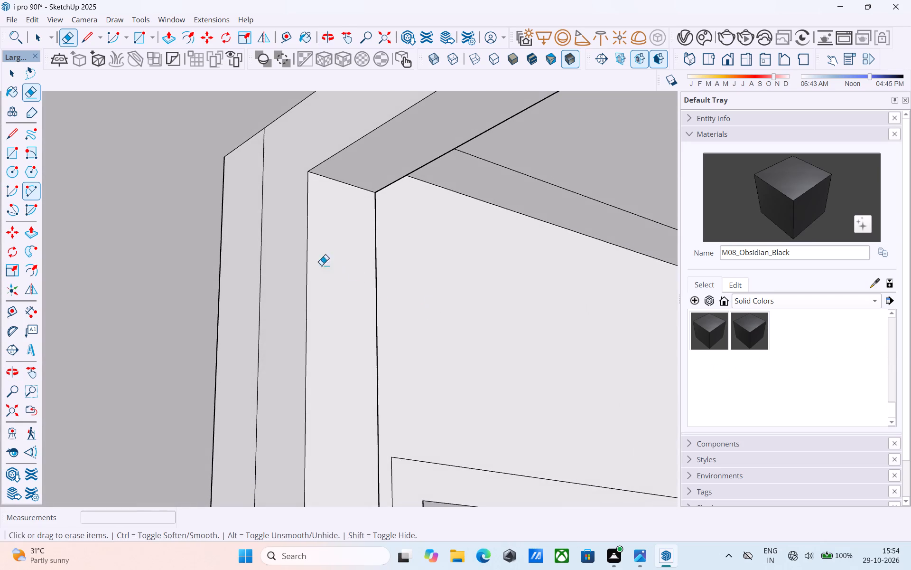
key(space)
click(255, 226)
key(p)
click(255, 226)
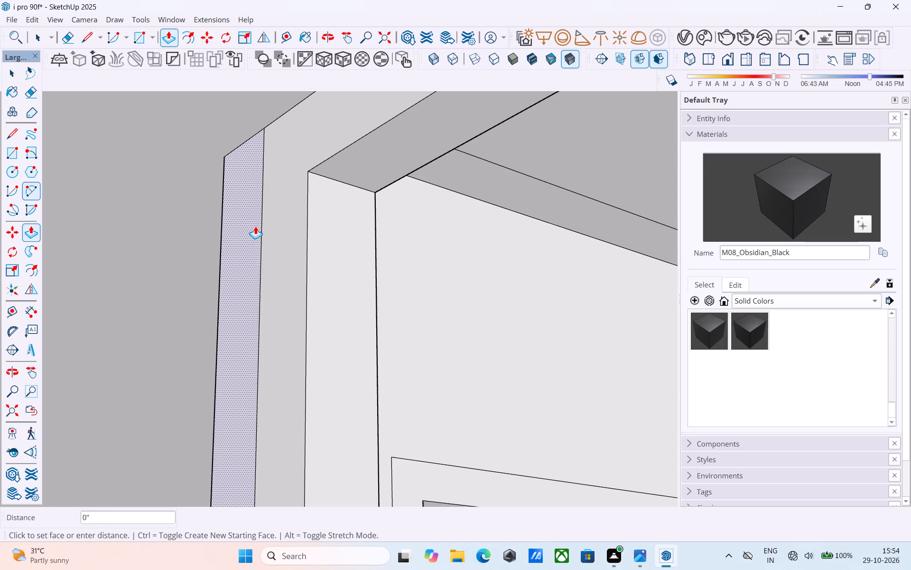
scroll(240, 222, down, 2)
middle_drag(240, 222, 0, 276)
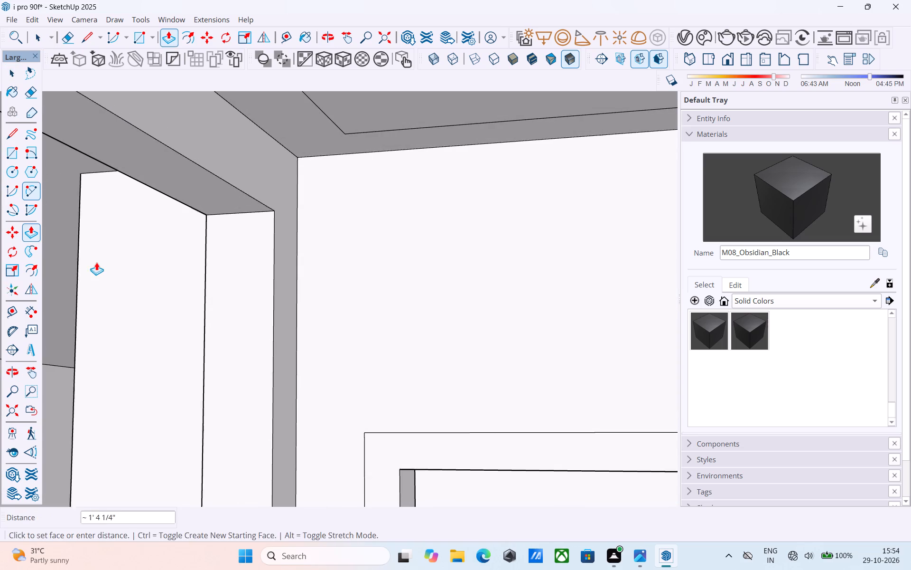
scroll(96, 262, down, 3)
shift+middle_drag(96, 262, 195, 242)
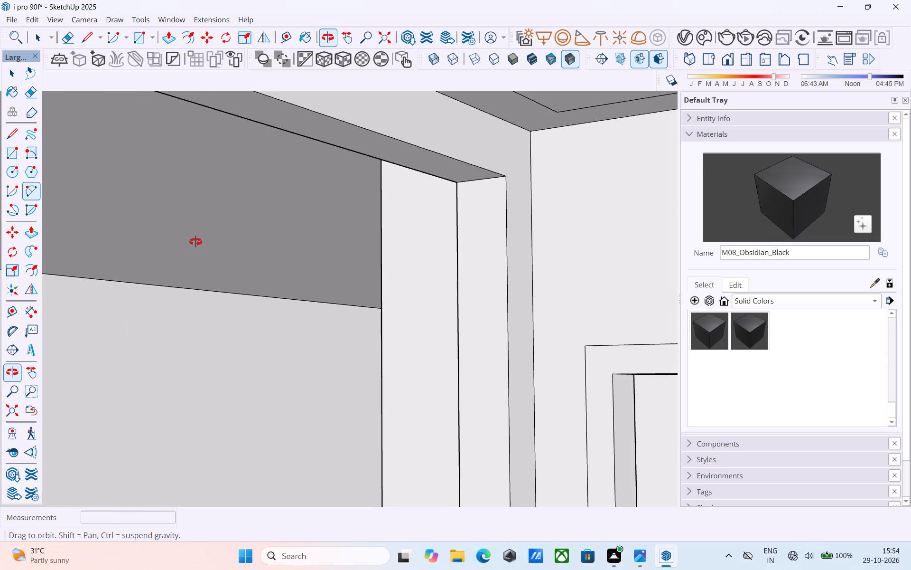
shift+middle_drag(195, 242, 188, 247)
shift+middle_drag(153, 275, 310, 213)
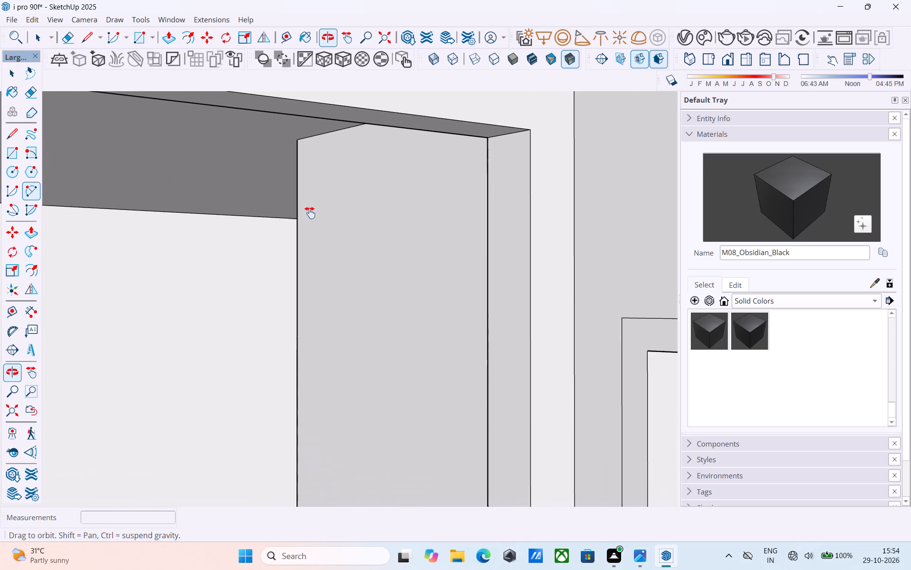
shift+middle_drag(310, 213, 310, 212)
shift+middle_drag(83, 331, 149, 295)
scroll(114, 323, down, 5)
shift+middle_drag(114, 323, 102, 298)
scroll(156, 307, down, 18)
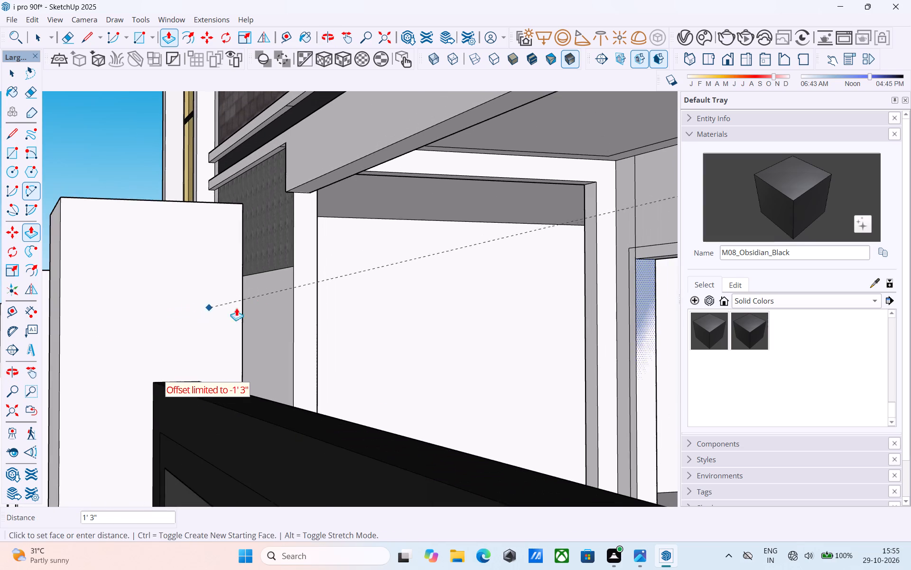
scroll(269, 303, down, 3)
click(357, 289)
scroll(357, 289, down, 5)
middle_drag(355, 291, 339, 316)
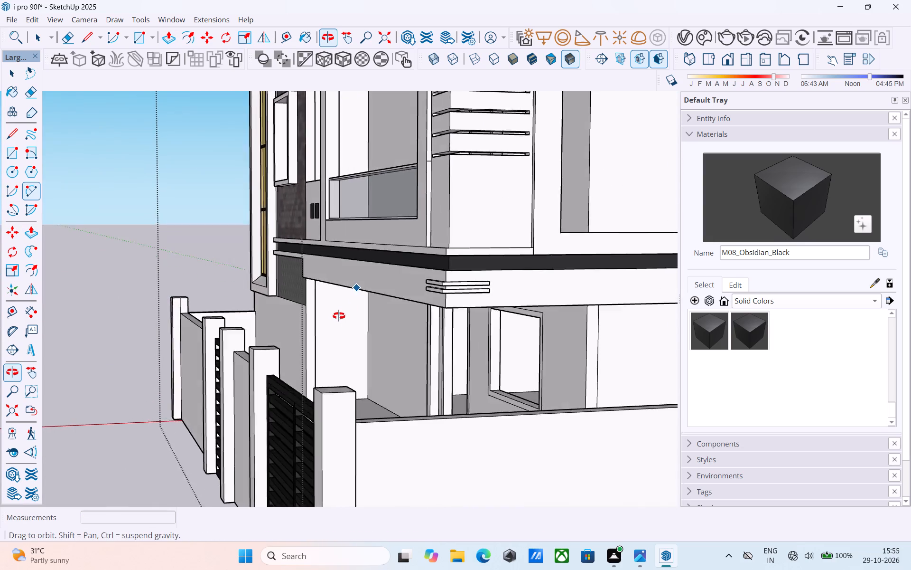
middle_drag(339, 316, 441, 399)
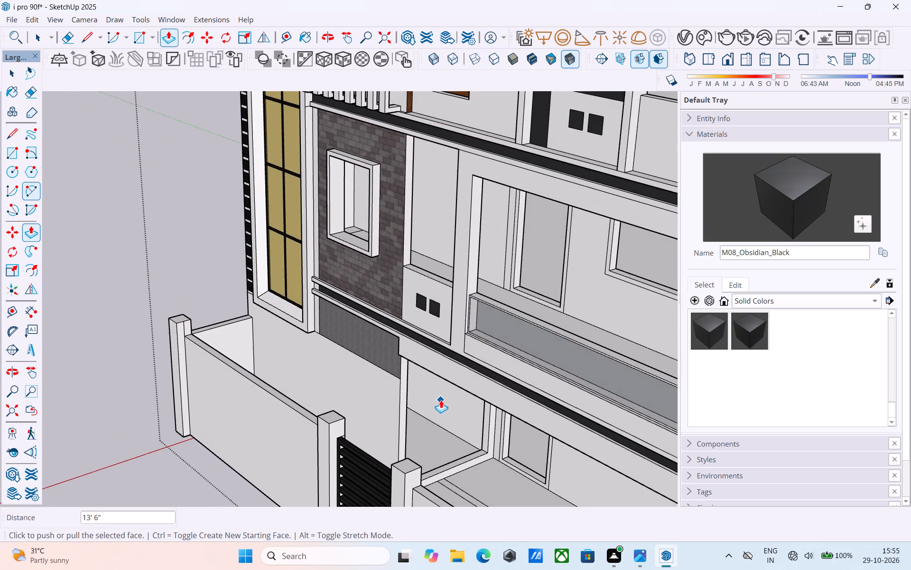
Save the model.
key(ctrl+s)
key(space)
Examine the whole elevation from above, the front and the front corner, then the side balcony and compound wall.
scroll(438, 399, down, 6)
shift+middle_drag(482, 399, 397, 426)
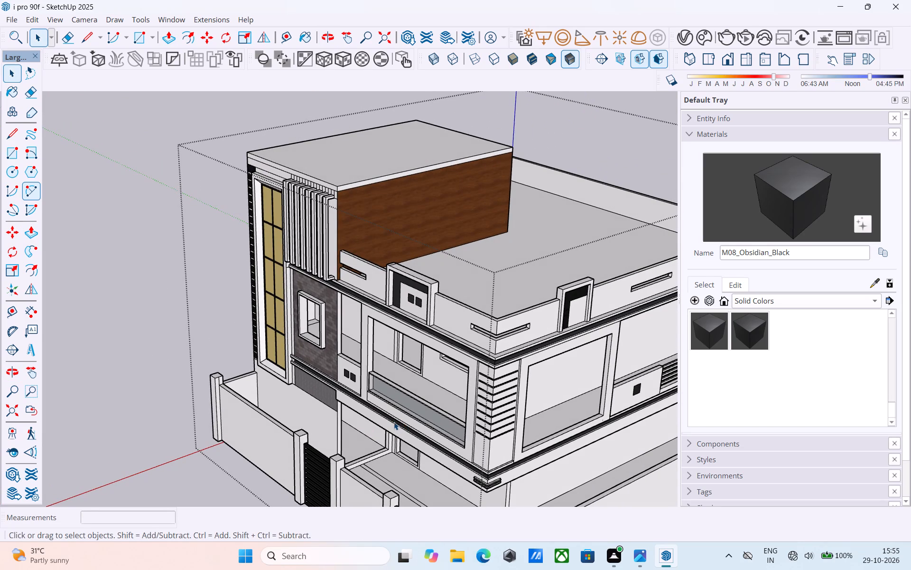
middle_drag(394, 422, 496, 327)
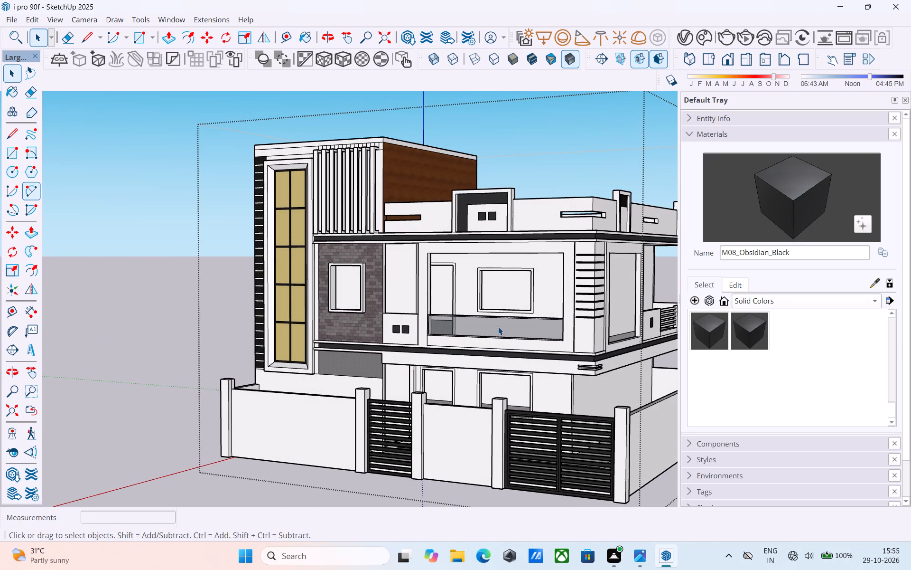
middle_drag(499, 327, 480, 308)
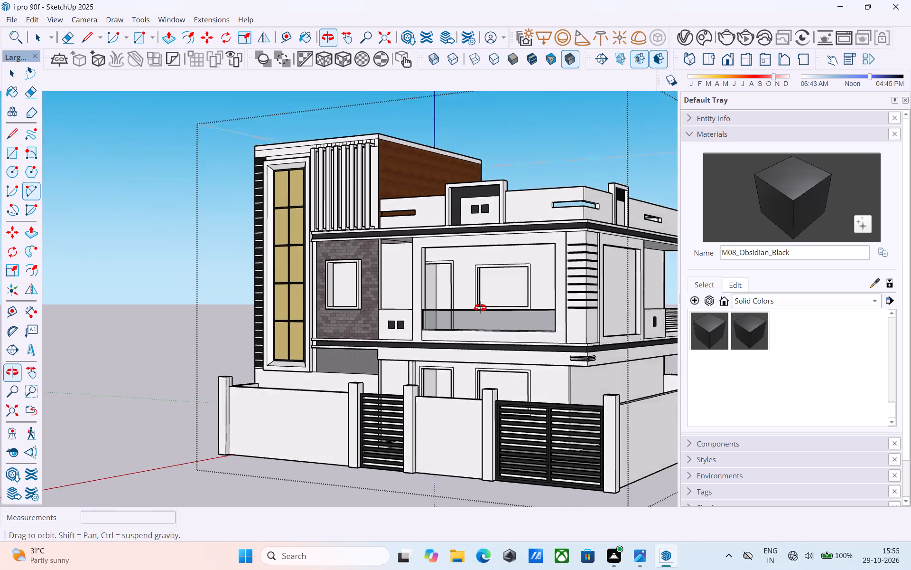
middle_drag(480, 308, 478, 308)
scroll(366, 369, up, 4)
middle_click(366, 369)
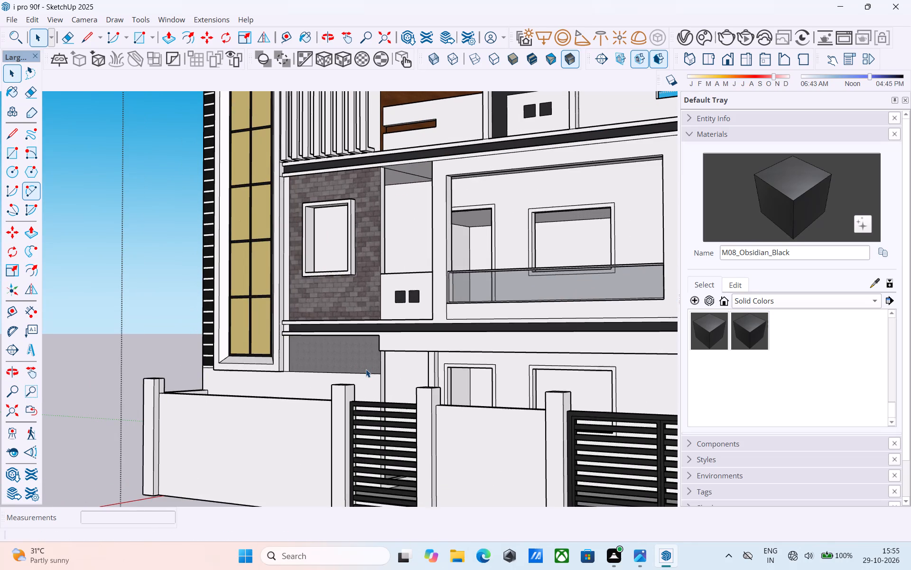
scroll(366, 370, up, 1)
scroll(365, 372, down, 5)
middle_drag(381, 399, 459, 411)
scroll(416, 399, down, 5)
middle_drag(415, 401, 532, 406)
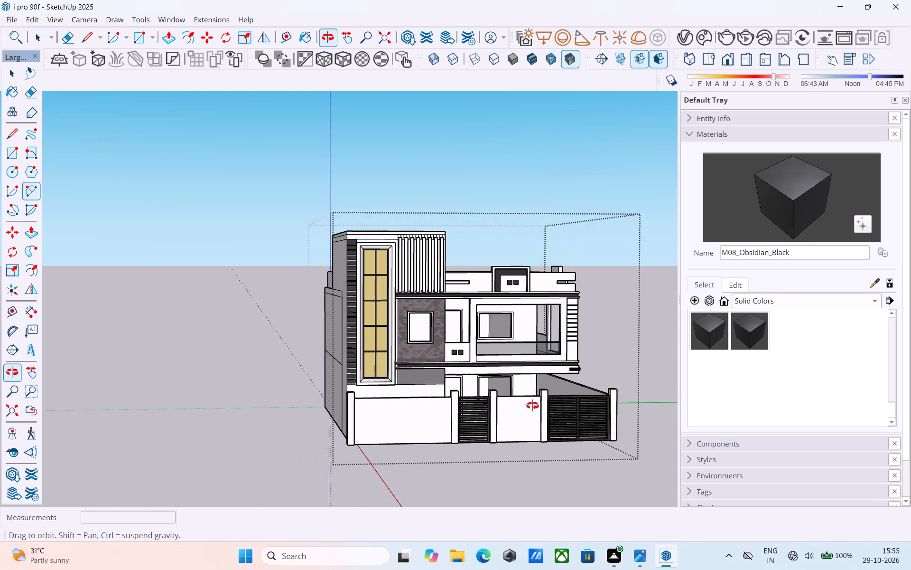
middle_drag(532, 406, 550, 407)
scroll(543, 426, up, 6)
middle_drag(547, 411, 512, 411)
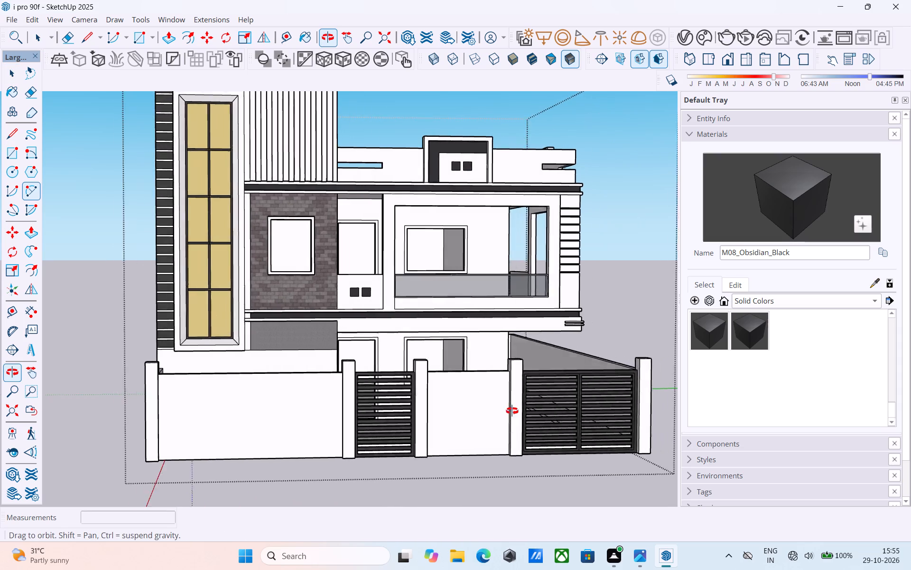
middle_drag(512, 411, 343, 429)
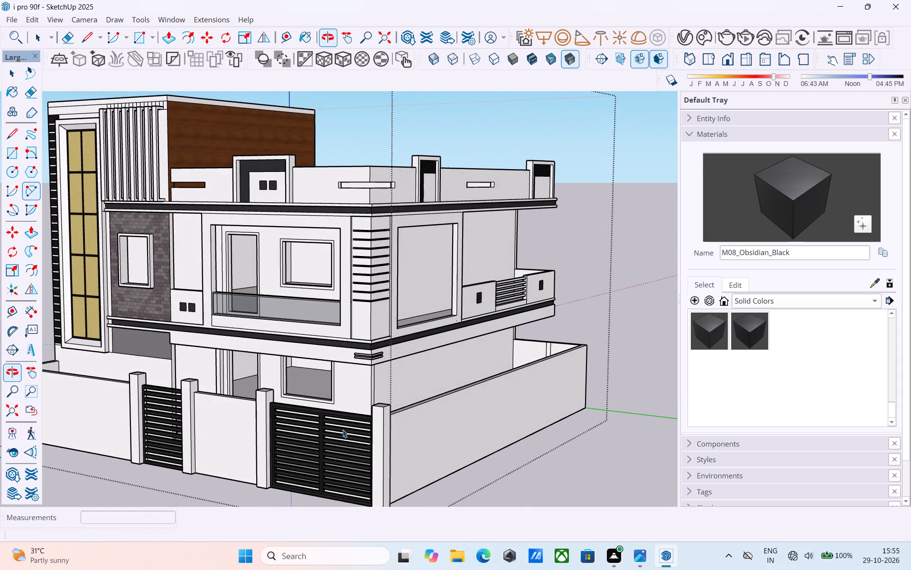
middle_drag(377, 420, 314, 428)
scroll(359, 404, down, 3)
scroll(355, 465, up, 1)
middle_drag(356, 457, 370, 437)
scroll(336, 429, up, 5)
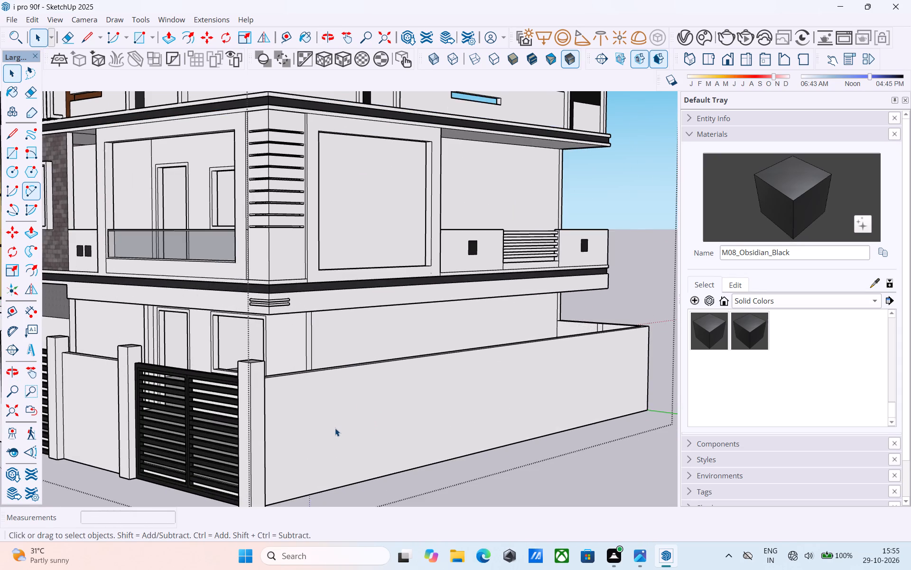
Erase the short stray edge at the corner gate post beside the top of the side compound wall.
scroll(335, 428, up, 4)
middle_drag(435, 403, 391, 404)
scroll(391, 404, down, 2)
middle_click(391, 404)
scroll(322, 416, up, 2)
middle_drag(311, 418, 227, 422)
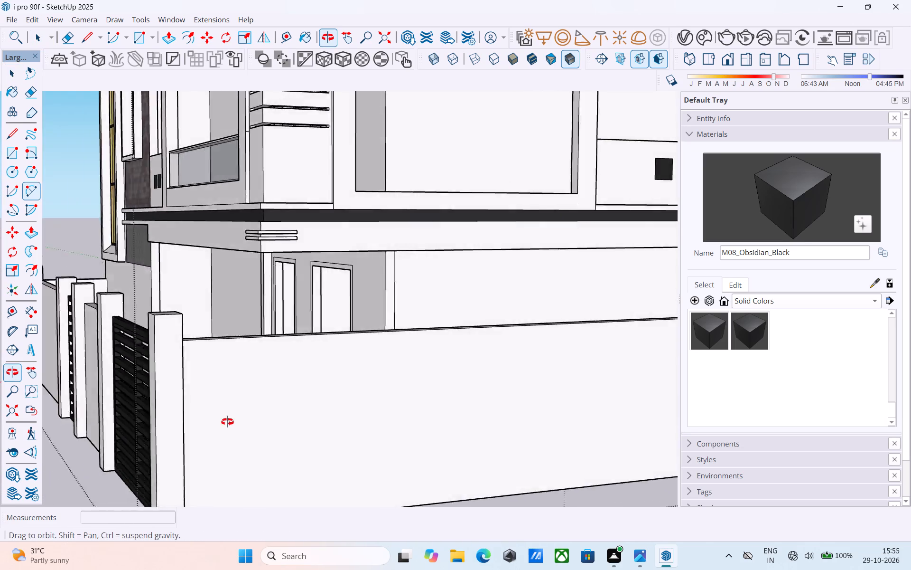
middle_drag(227, 422, 72, 459)
middle_drag(223, 423, 182, 423)
scroll(111, 314, up, 2)
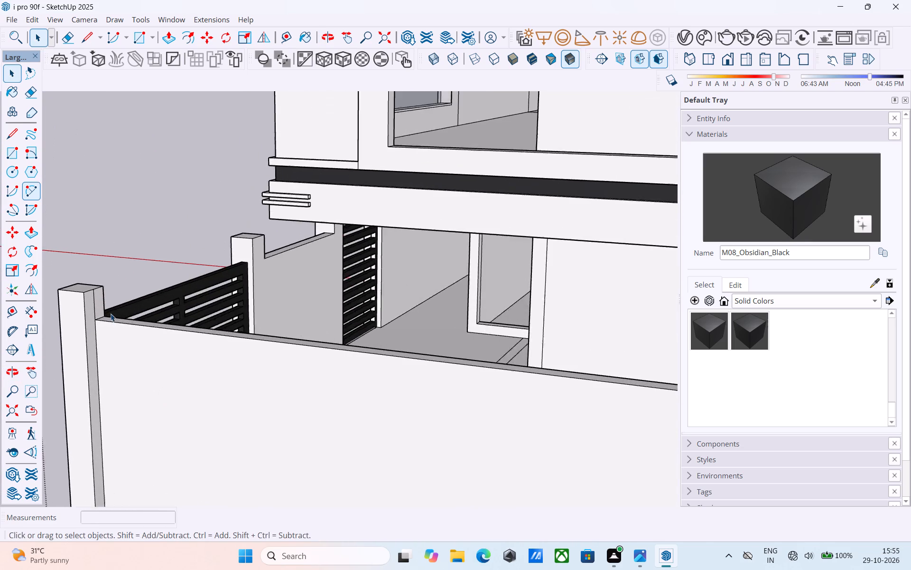
scroll(111, 313, up, 5)
key(e)
click(92, 298)
key(space)
scroll(93, 297, down, 8)
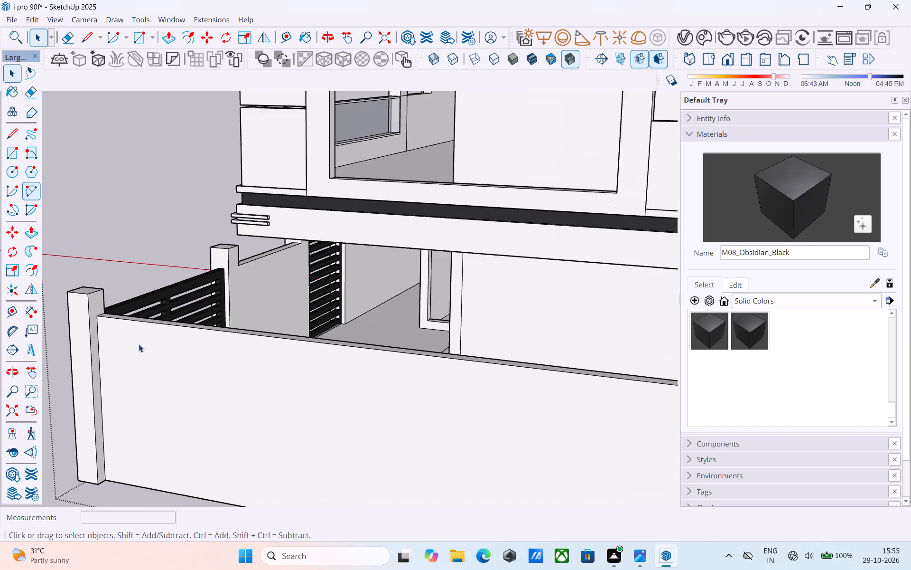
Copy the side compound wall's vertical edge at the corner post 12' along the wall, and add another copy 6' further.
scroll(139, 344, down, 1)
shift+middle_drag(190, 396, 221, 393)
click(145, 353)
key(m)
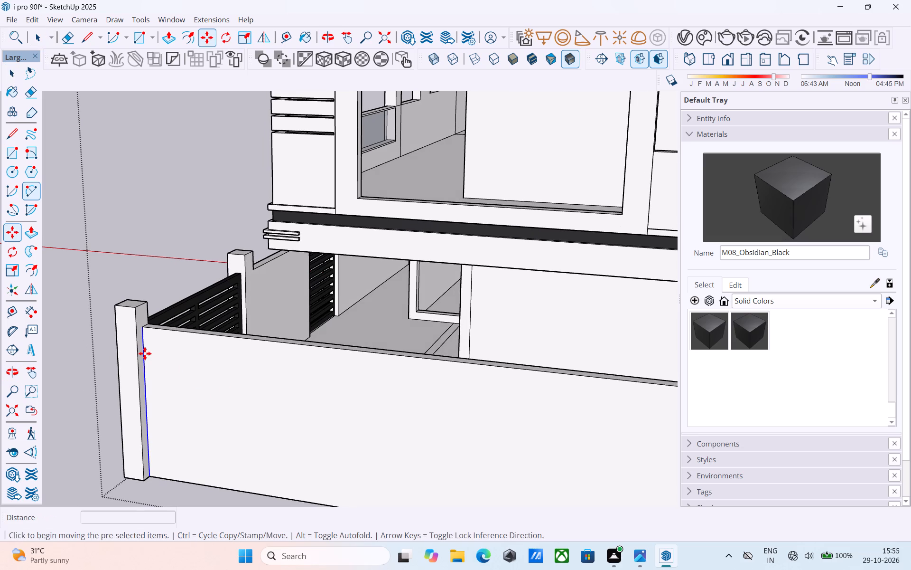
click(145, 332)
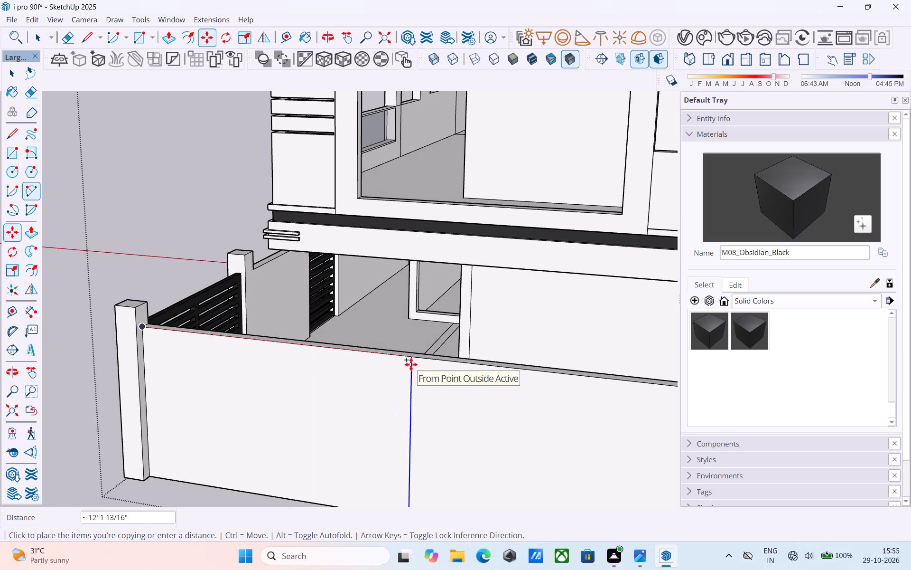
text(12')
key(Return)
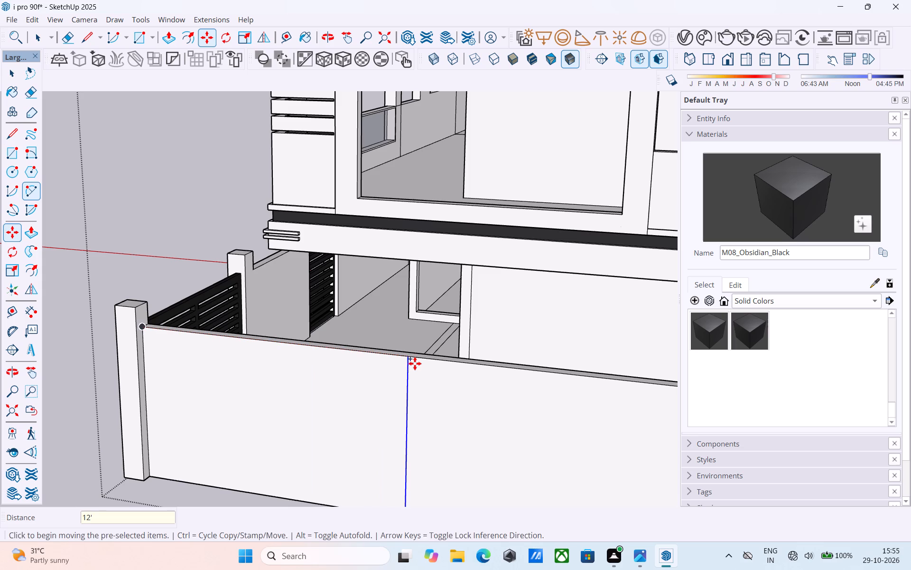
click(411, 357)
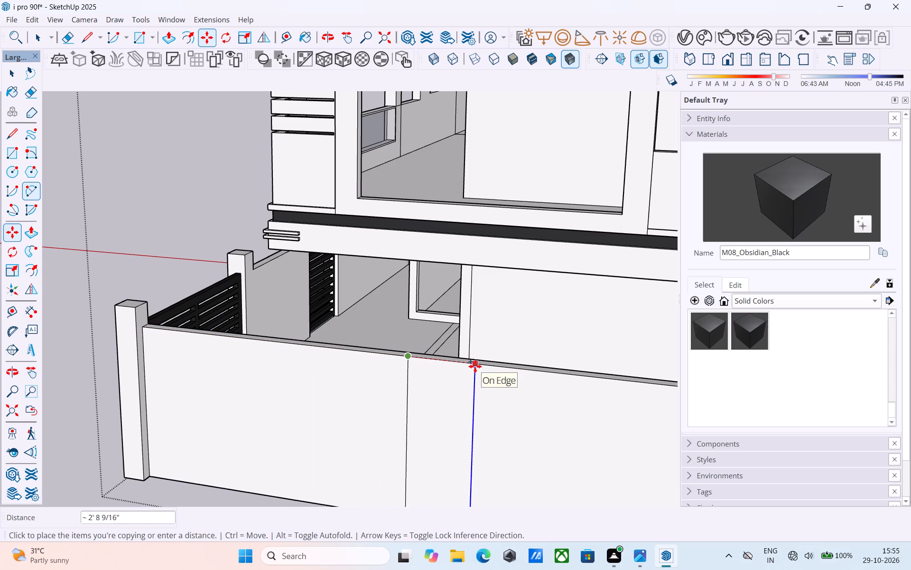
text(6')
key(Return)
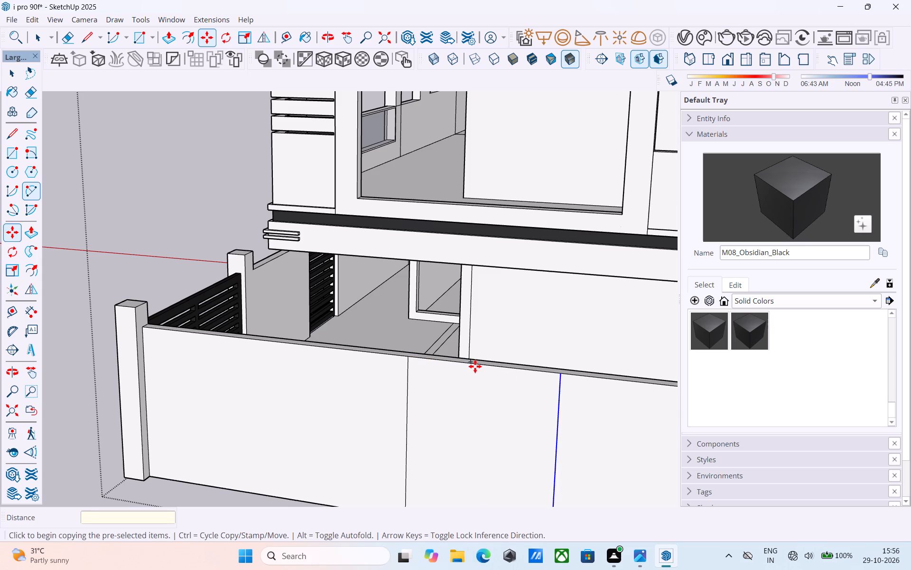
Copy the second vertical dividing edge 12' further along the side compound wall towards the rear.
scroll(391, 379, down, 10)
scroll(397, 399, up, 7)
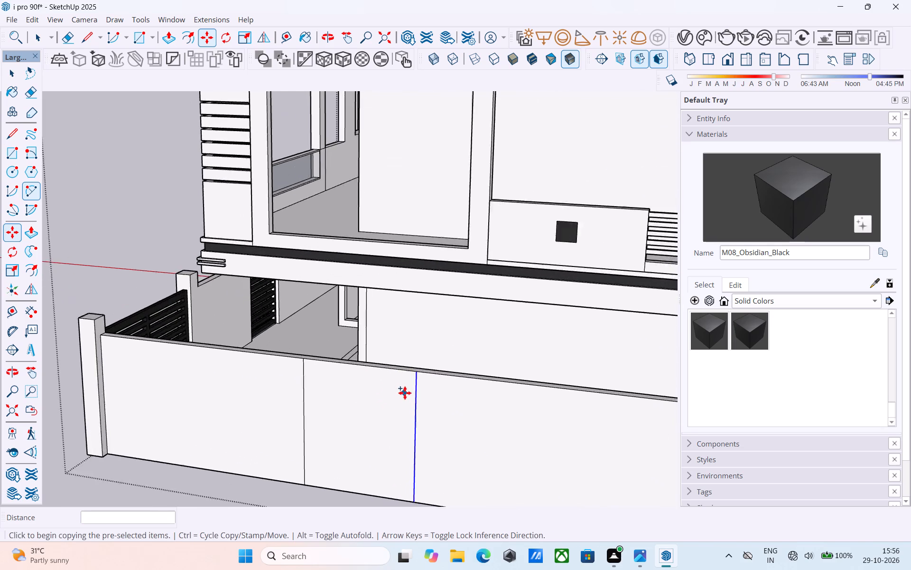
scroll(405, 393, up, 3)
click(421, 368)
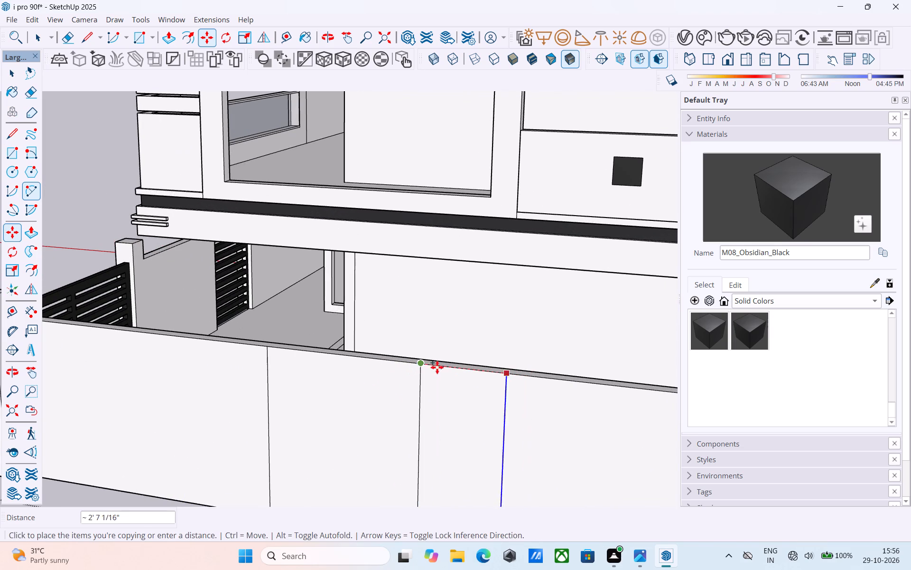
scroll(387, 361, down, 5)
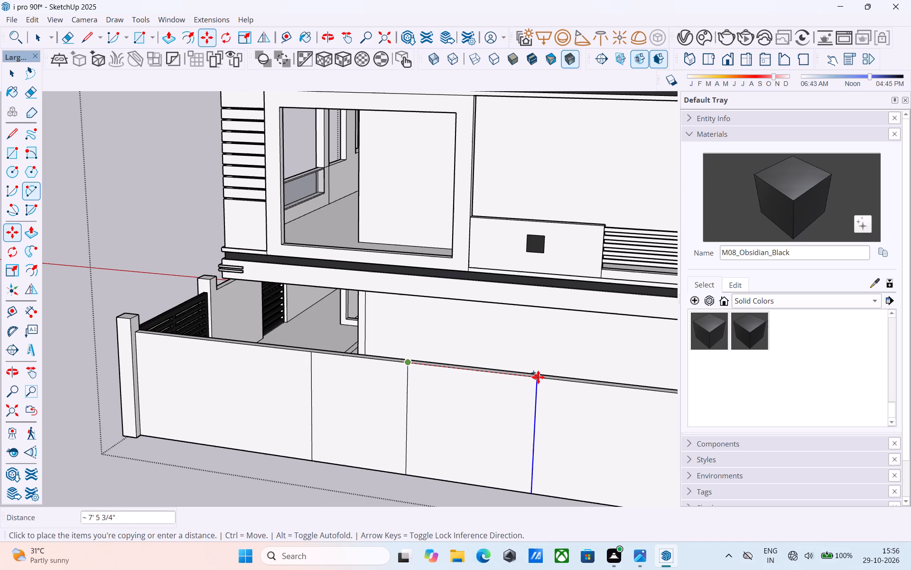
text(12')
key(Return)
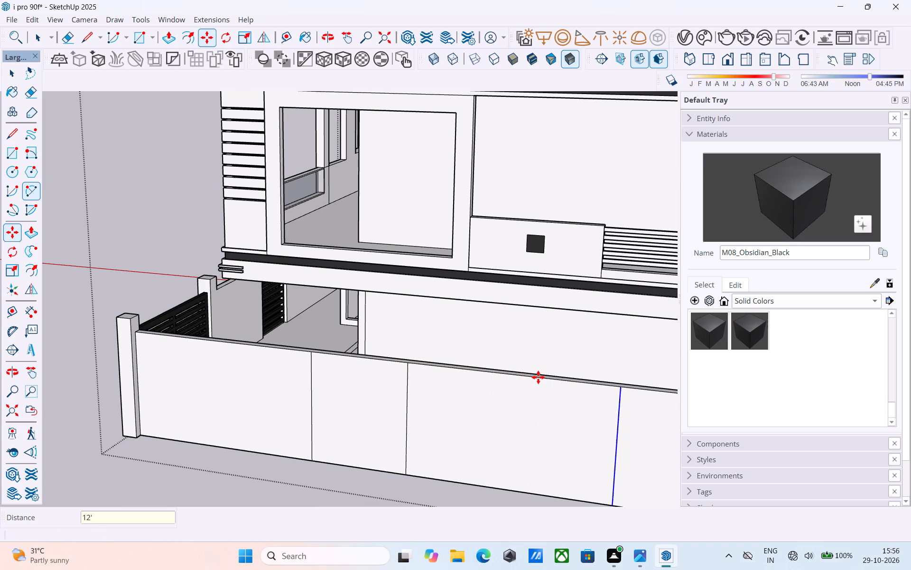
Copy the third vertical dividing edge 6' further along the side compound wall to outline a second panel.
scroll(458, 369, down, 8)
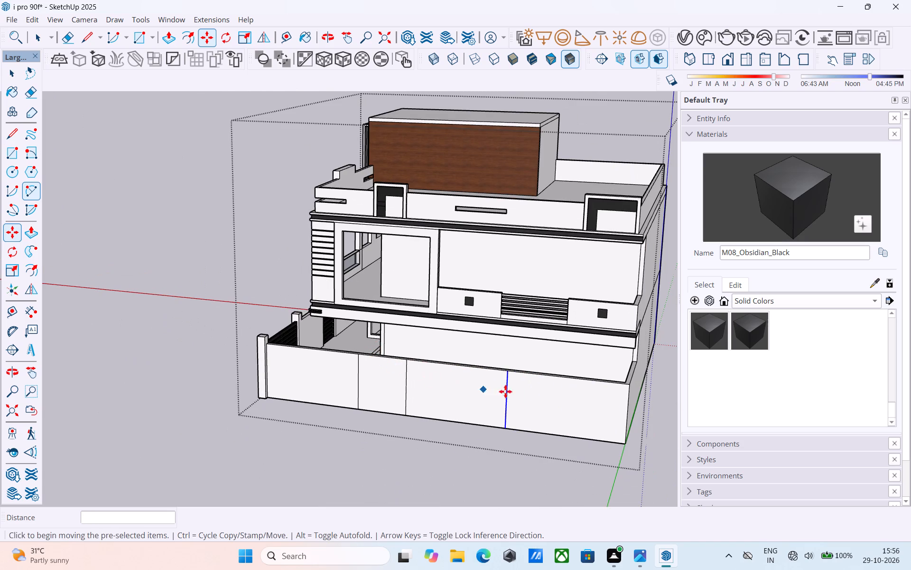
scroll(538, 390, up, 7)
click(483, 354)
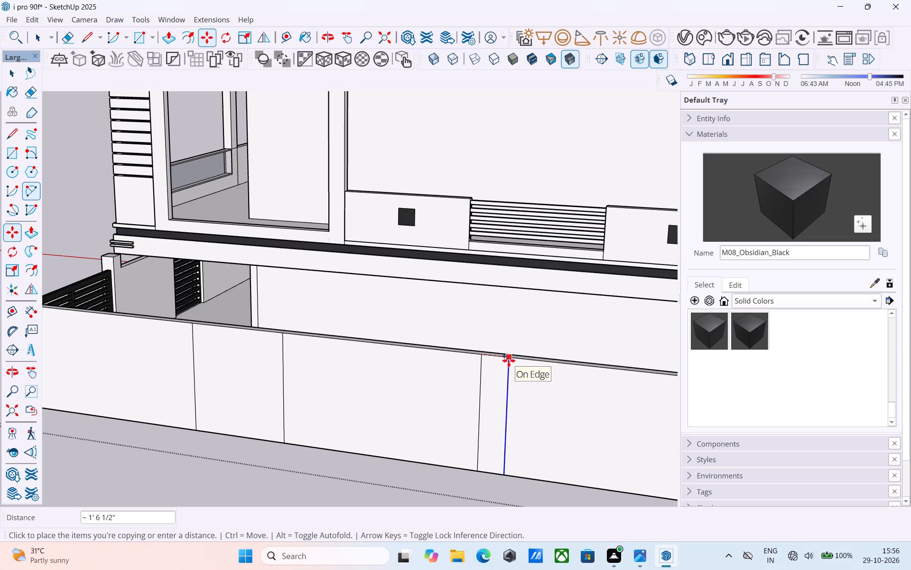
key(6)
key(shift+quotedbl)
key(Return)
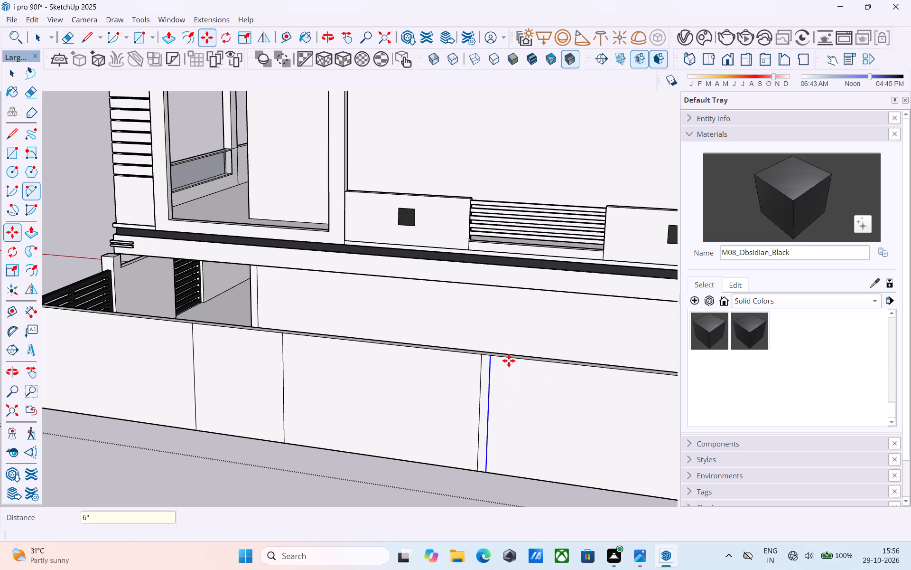
text(6')
key(Return)
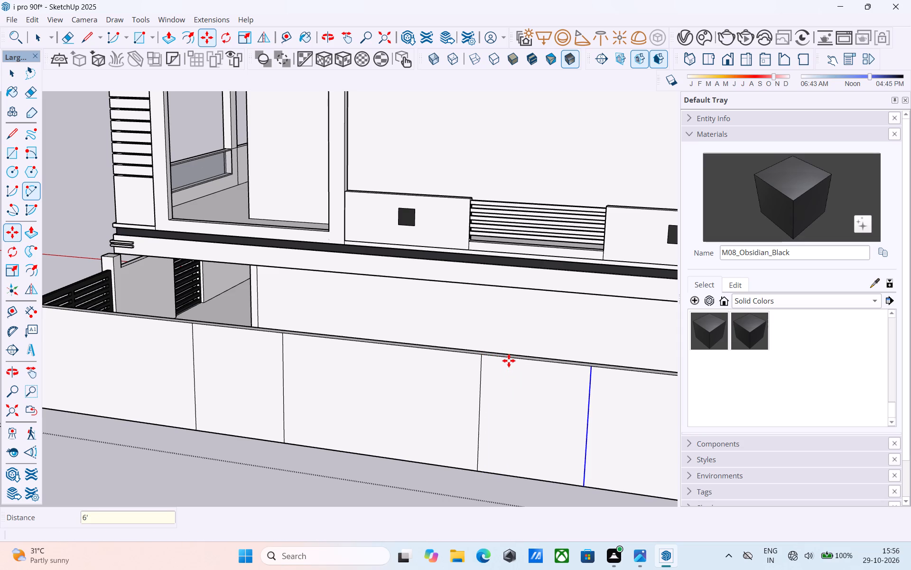
Draw 6" lines across the side compound wall's top at both edges of the 6' panel nearer the gate.
scroll(429, 337, down, 2)
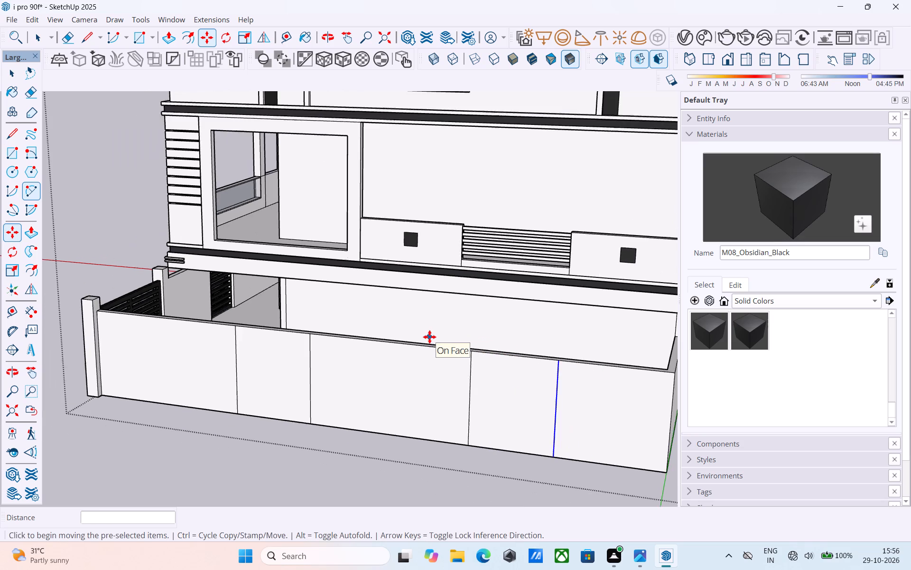
scroll(429, 337, down, 4)
middle_drag(440, 338, 561, 356)
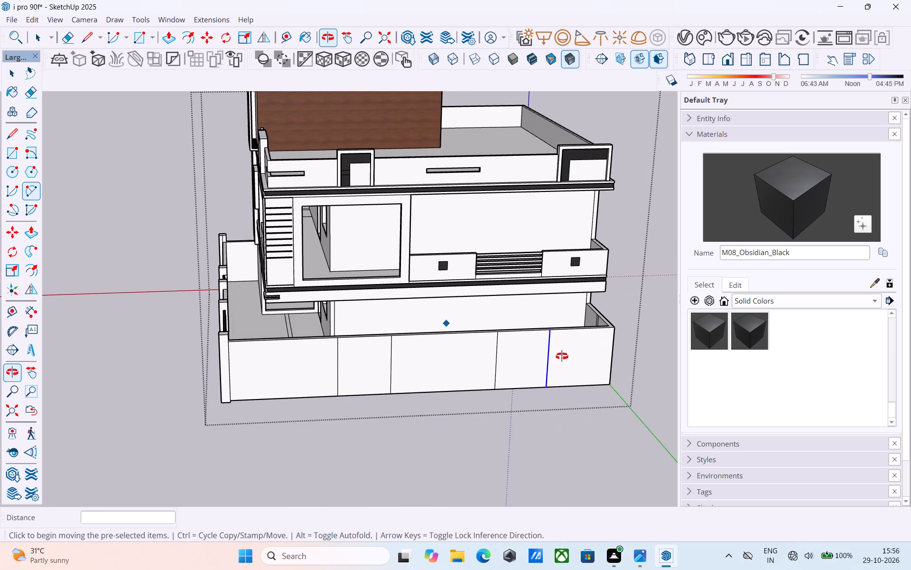
middle_click(561, 356)
scroll(362, 356, up, 6)
key(space)
scroll(337, 352, up, 6)
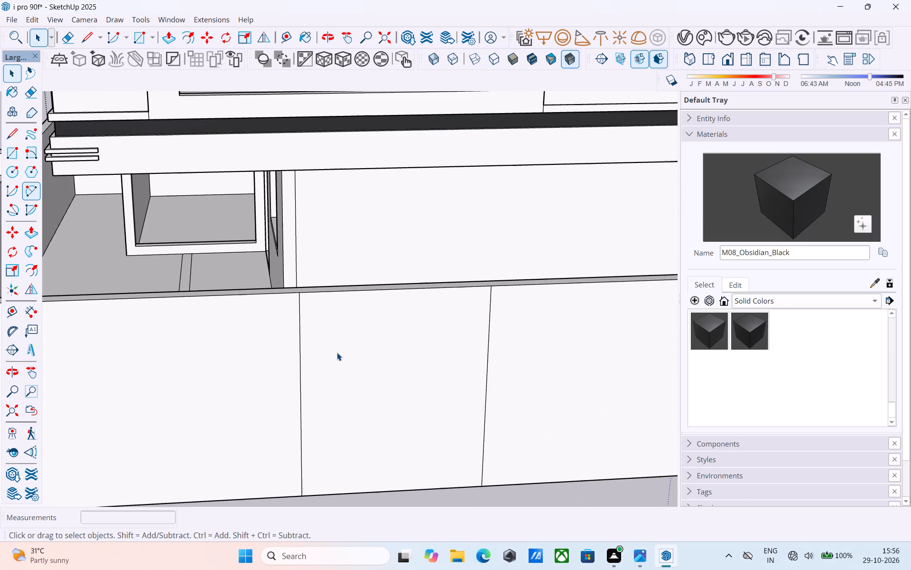
key(l)
middle_drag(335, 347, 345, 416)
click(303, 305)
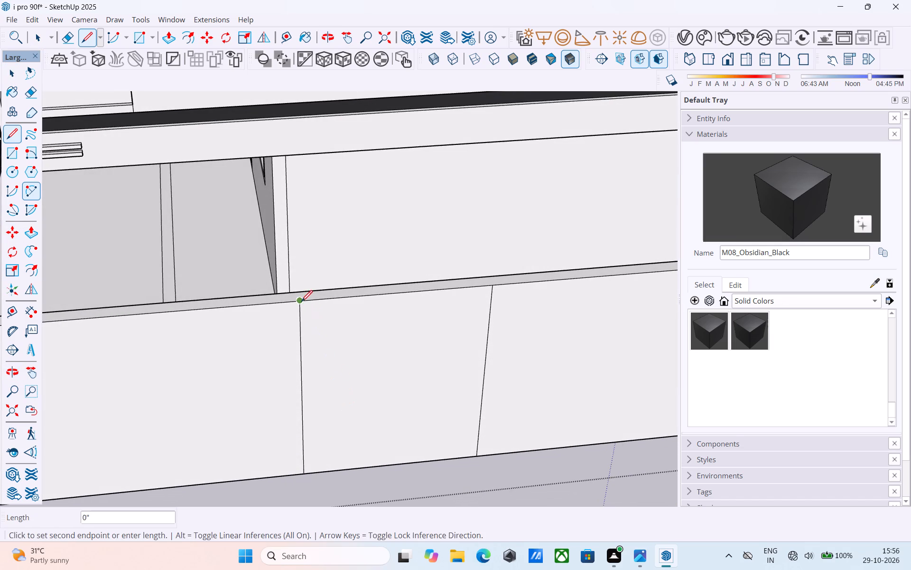
click(299, 294)
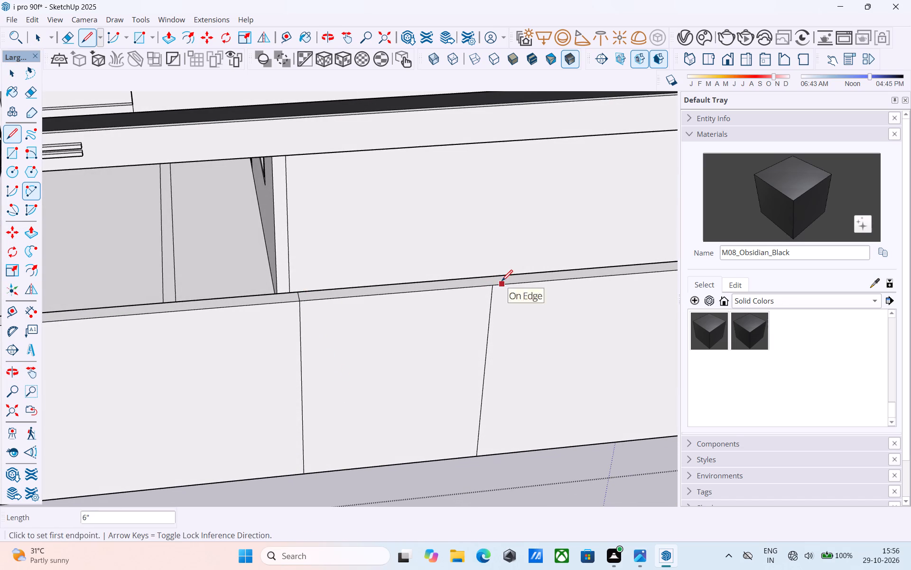
click(495, 282)
click(488, 275)
Draw 6" lines across the side compound wall's top at both edges of the rear 6' panel.
scroll(264, 271, down, 11)
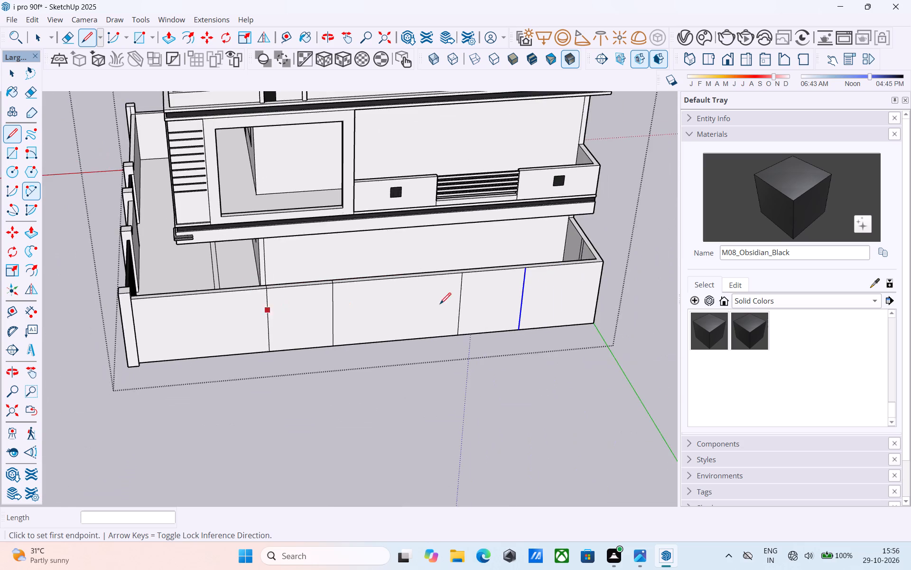
scroll(543, 283, up, 12)
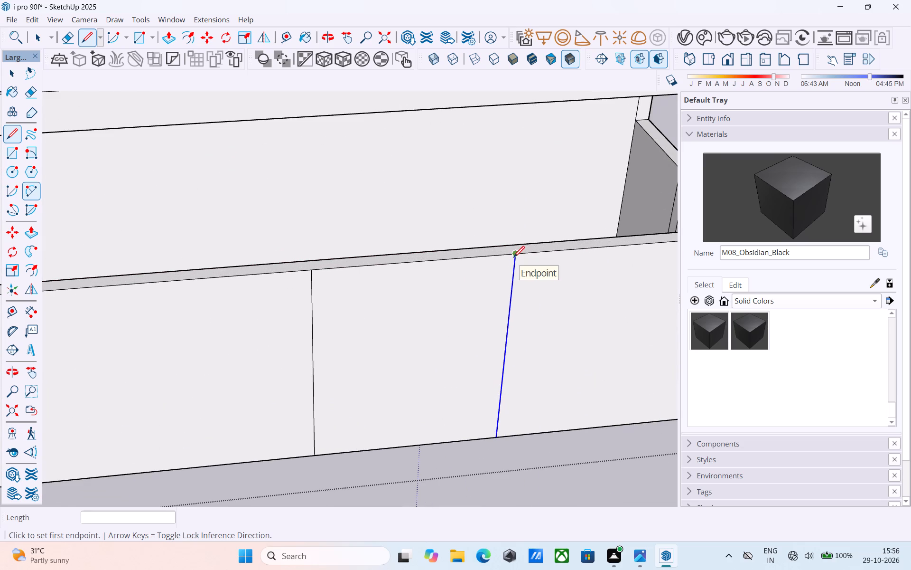
click(513, 258)
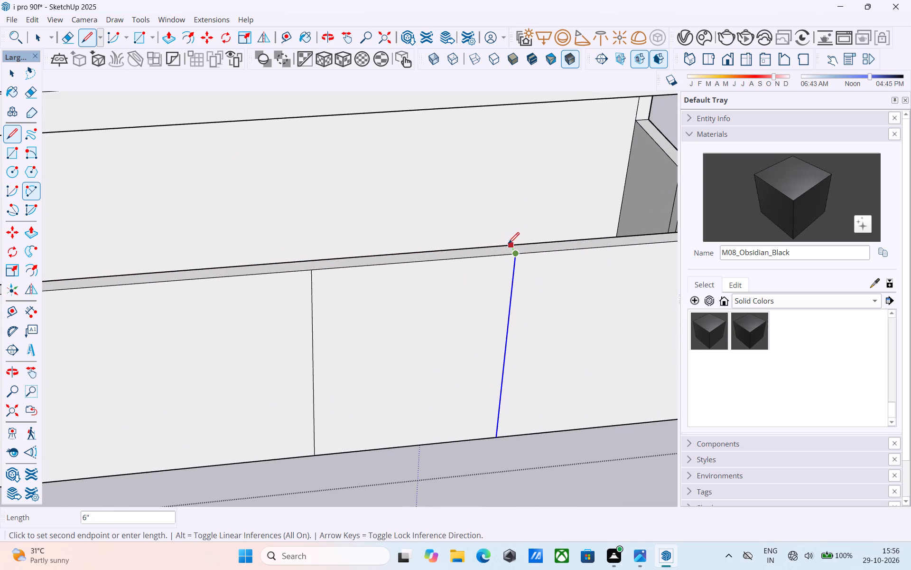
click(508, 245)
click(317, 270)
click(313, 259)
Push/Pull the top faces of the two 6' side compound wall panels up by 1'.
scroll(376, 218, down, 11)
middle_drag(335, 293, 417, 311)
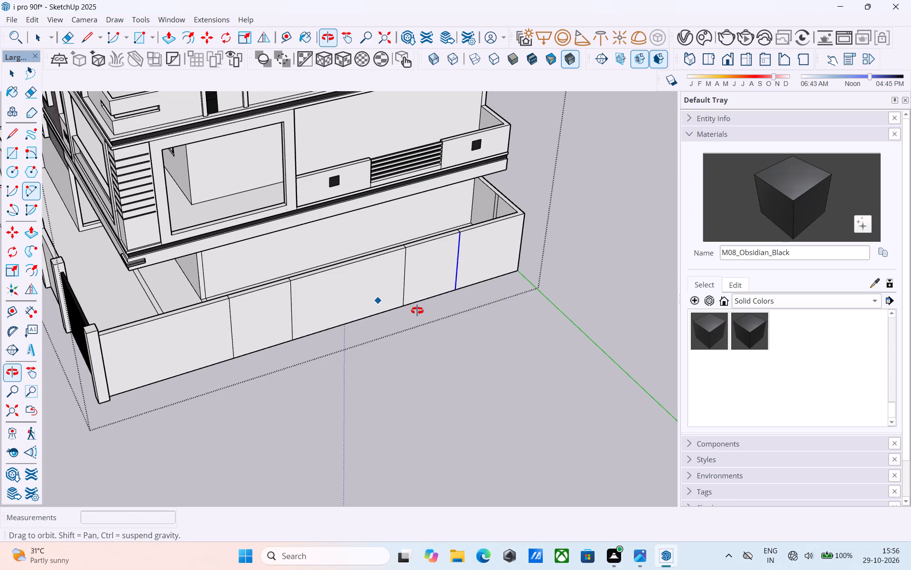
middle_drag(417, 311, 421, 311)
scroll(292, 285, up, 8)
key(space)
click(283, 277)
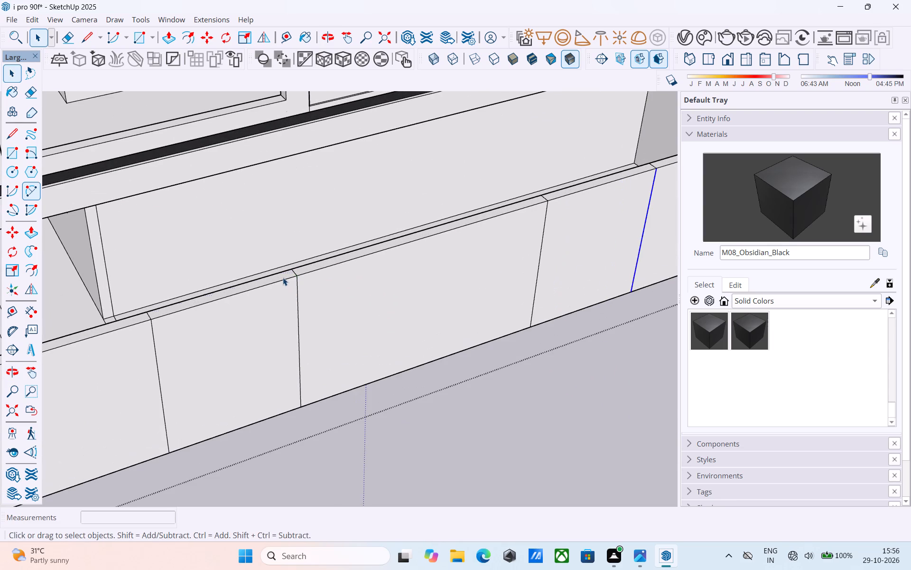
key(p)
click(283, 277)
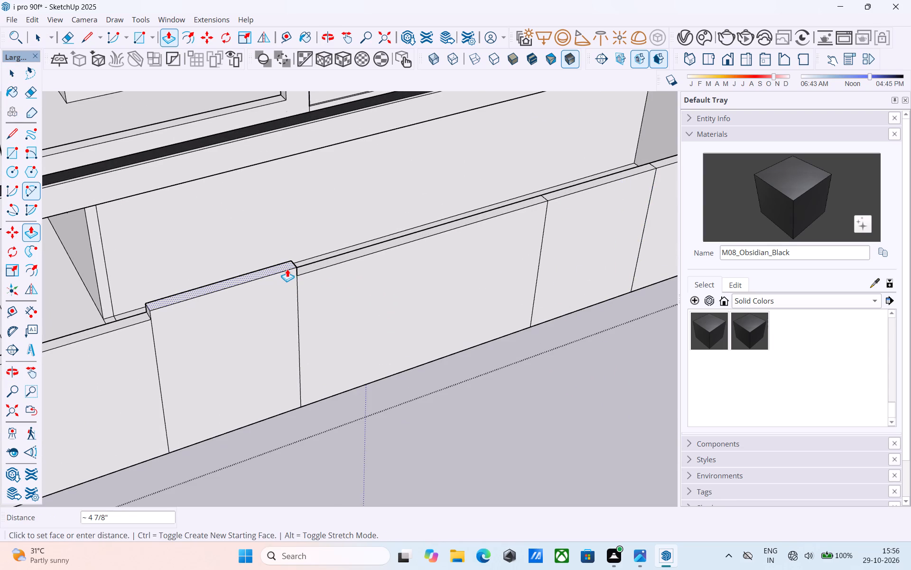
text(1')
key(Return)
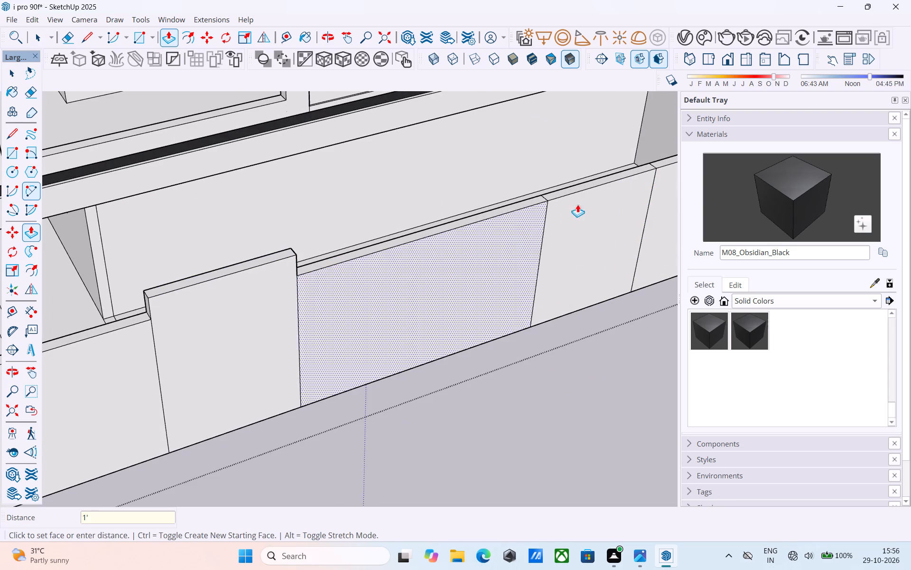
double_click(574, 187)
Examine the house and the raised side compound wall panels from above, the front corner and the side.
scroll(574, 187, down, 15)
middle_drag(426, 367, 434, 351)
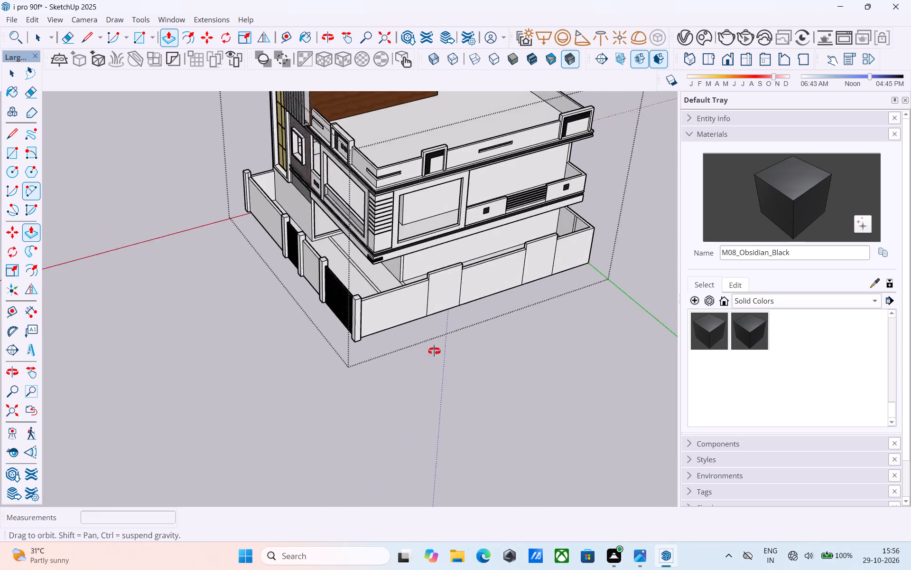
middle_drag(434, 351, 485, 232)
scroll(357, 142, up, 3)
scroll(425, 177, down, 1)
middle_drag(425, 177, 467, 207)
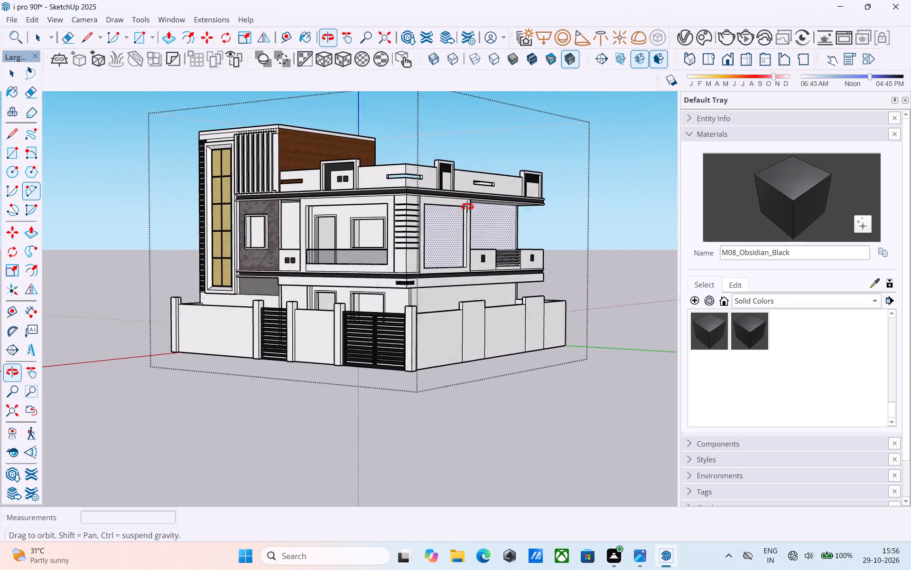
middle_drag(467, 207, 516, 237)
scroll(439, 317, up, 4)
shift+middle_drag(440, 317, 539, 382)
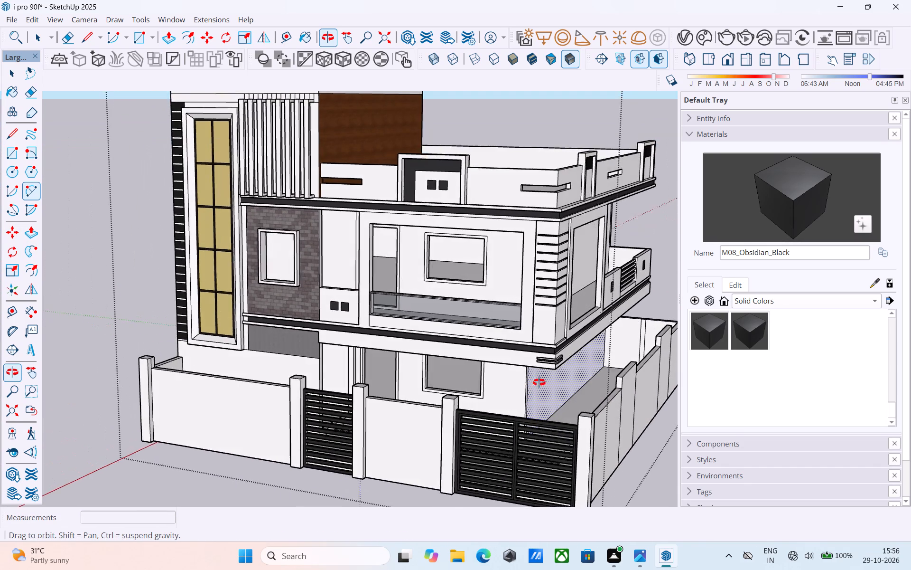
shift+middle_drag(539, 382, 399, 401)
shift+middle_drag(421, 418, 385, 384)
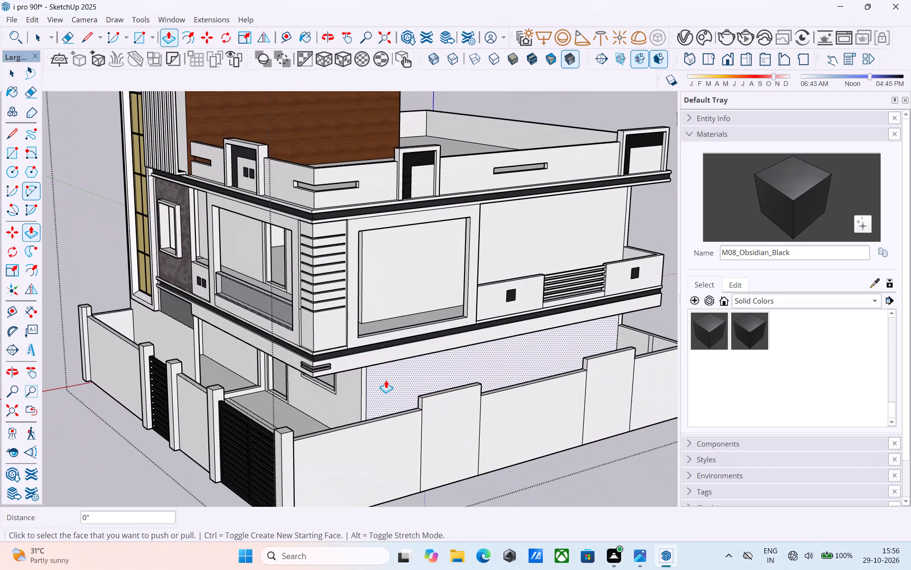
middle_drag(403, 395, 389, 371)
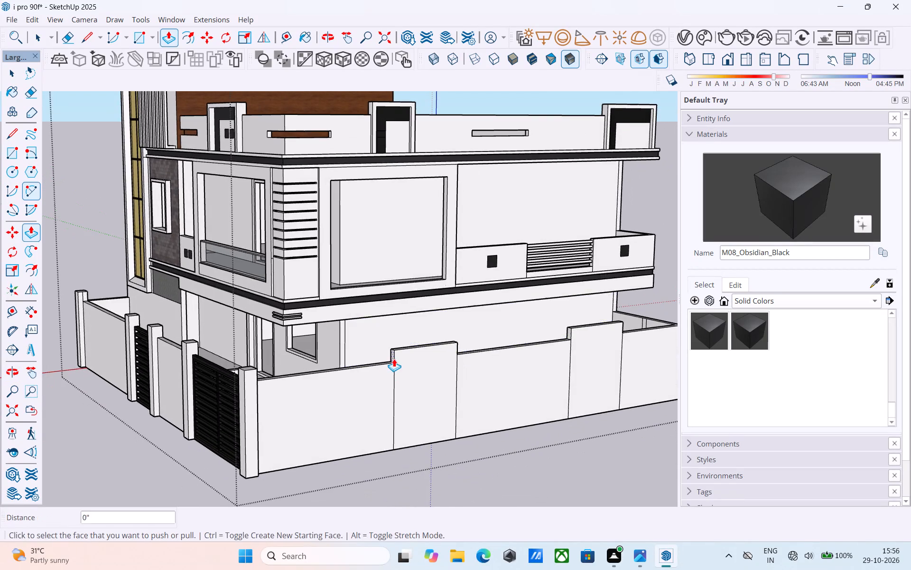
scroll(394, 359, down, 6)
middle_drag(417, 402, 390, 387)
scroll(401, 394, up, 9)
middle_drag(372, 332, 366, 330)
scroll(366, 330, up, 2)
key(space)
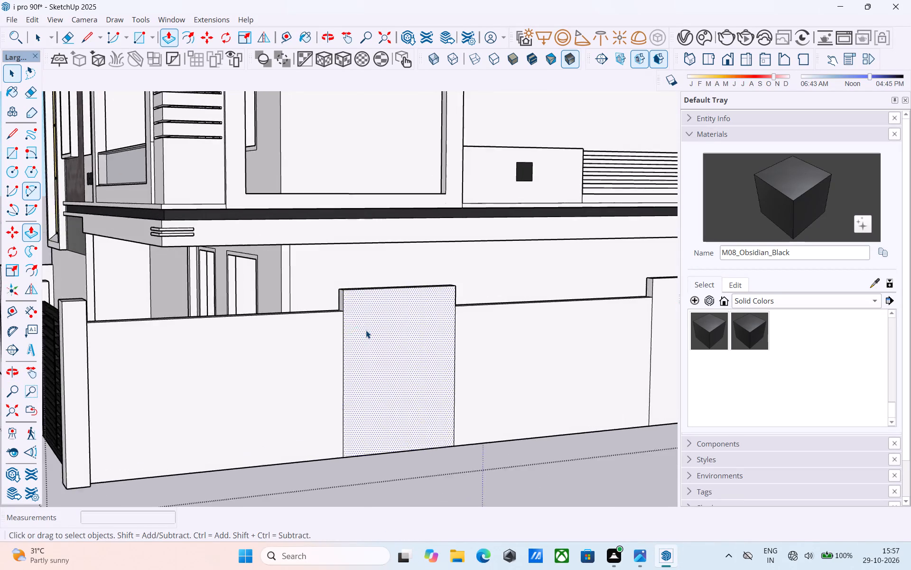
Draw a rectangle about 2' 5" high by 4' 6" wide on the upper face of the raised compound wall panel nearer the gate.
scroll(366, 330, up, 2)
key(r)
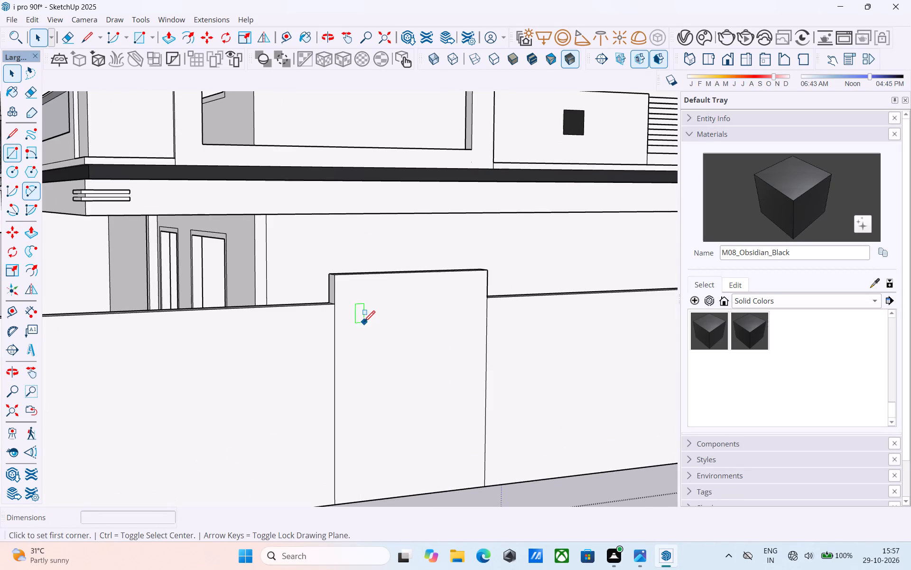
click(354, 290)
middle_drag(465, 342, 461, 342)
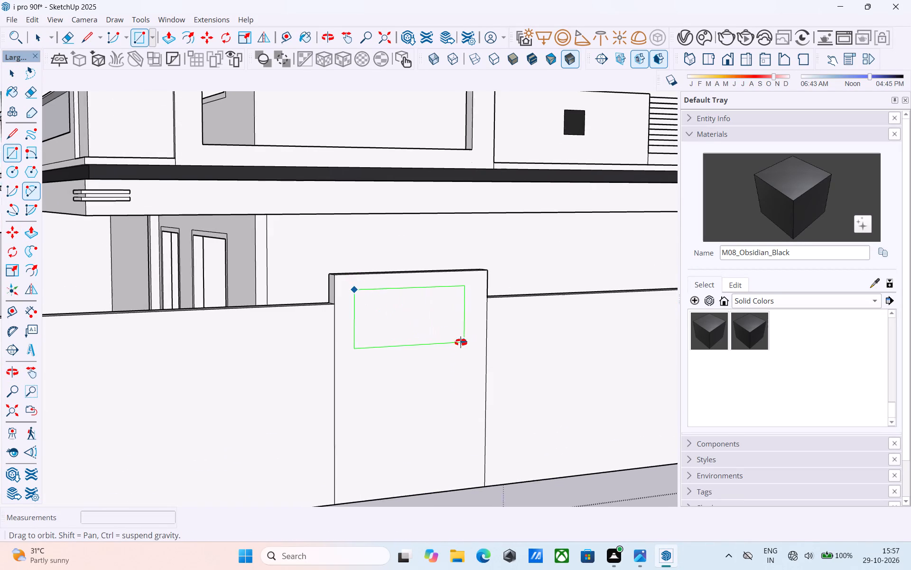
middle_drag(461, 342, 385, 408)
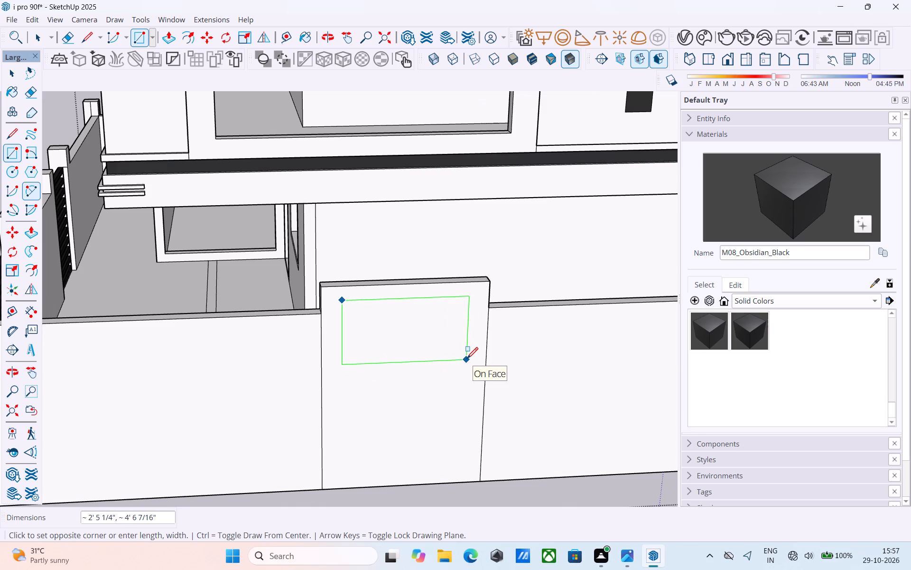
click(467, 360)
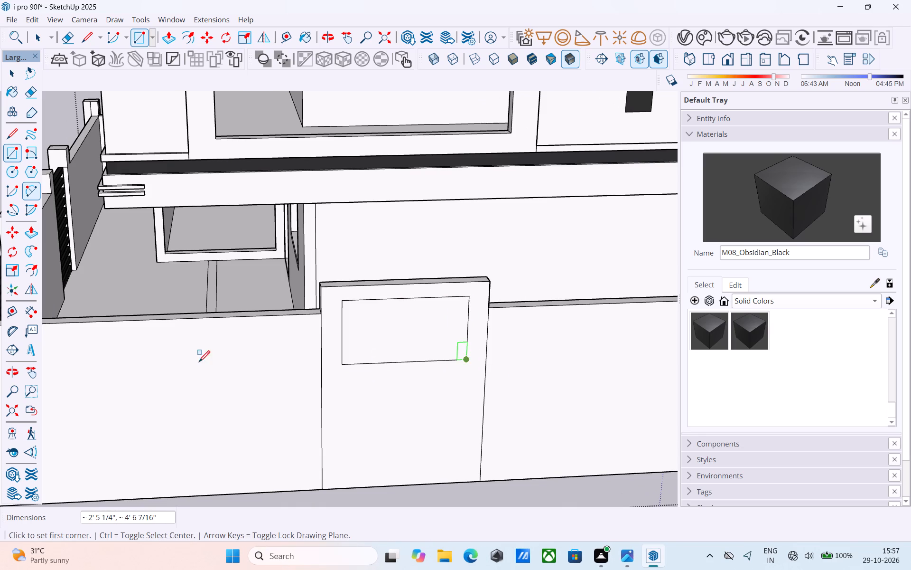
Copy the rectangle 18' along the side compound wall onto the rear raised panel, using the panels' matching top corners.
key(space)
click(371, 325)
key(m)
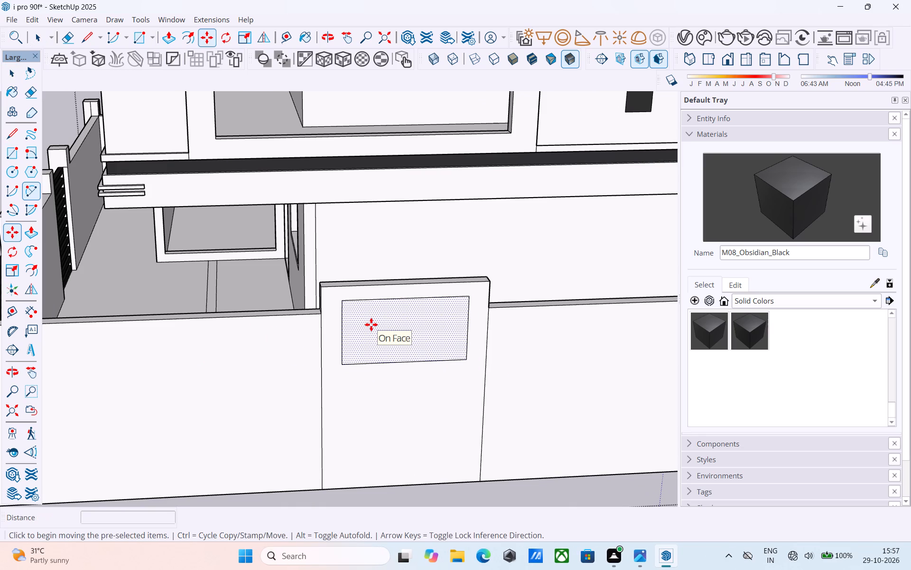
click(325, 290)
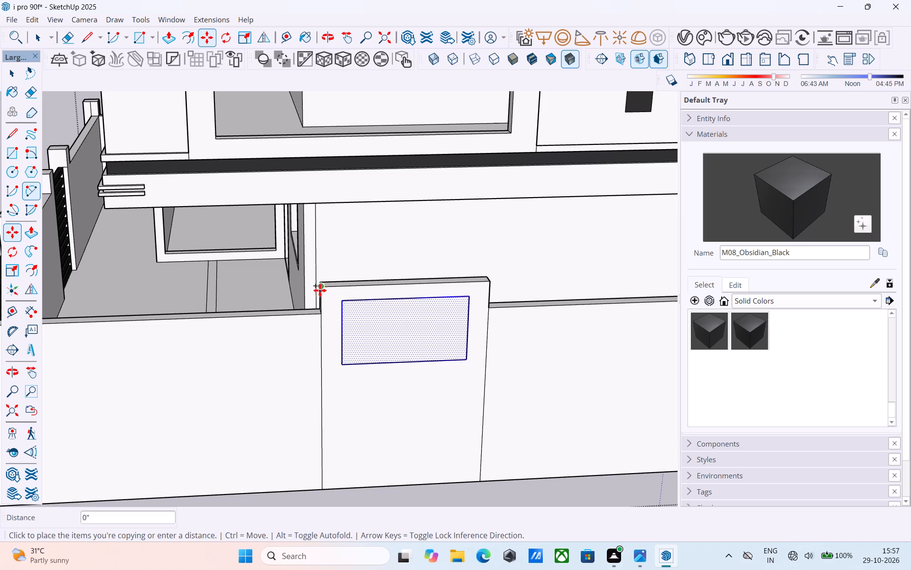
scroll(319, 290, down, 11)
scroll(502, 303, up, 14)
click(400, 261)
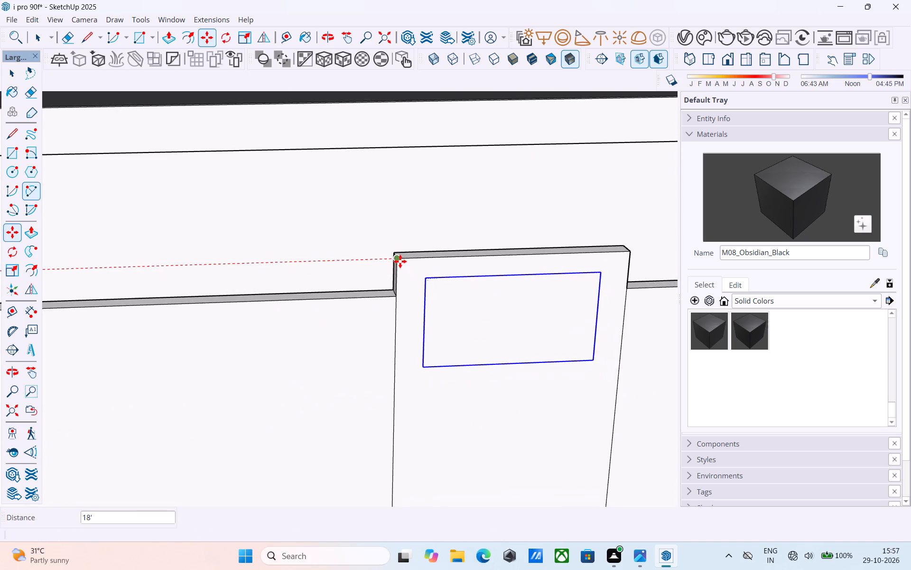
Draw a line from the rectangle's gate-side lower corner to the wall base on the raised panel nearer the gate.
scroll(384, 273, down, 11)
scroll(418, 332, down, 4)
middle_drag(418, 332, 522, 313)
middle_drag(348, 314, 377, 314)
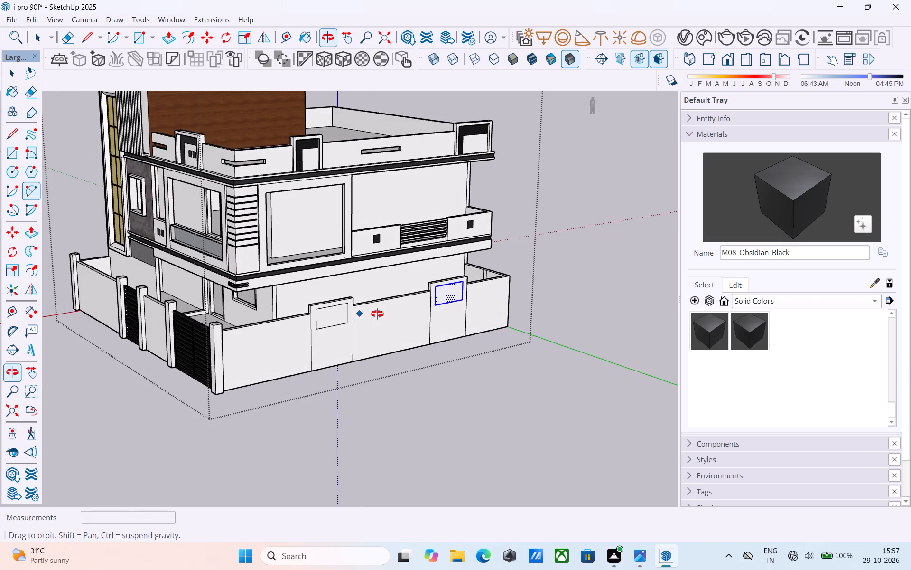
middle_drag(377, 314, 409, 312)
scroll(344, 362, up, 10)
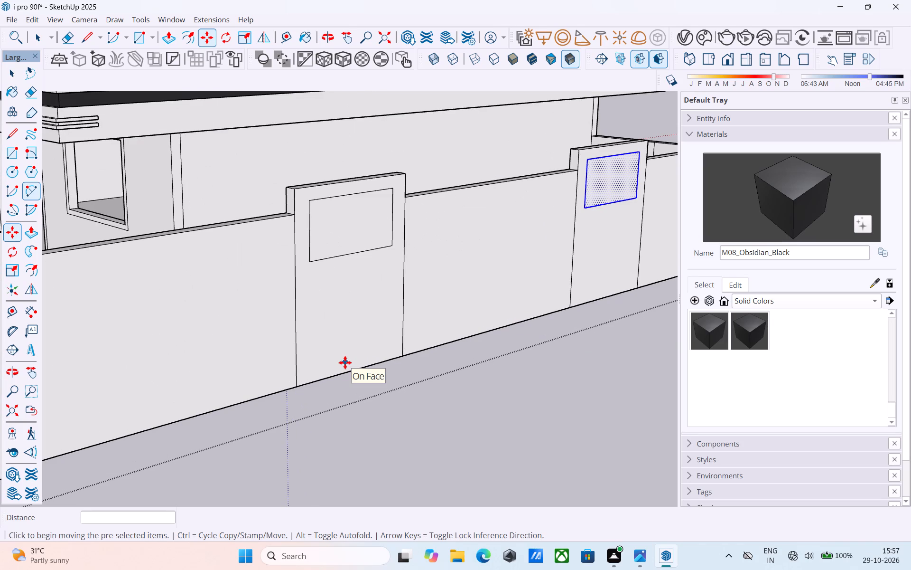
middle_drag(343, 353, 335, 348)
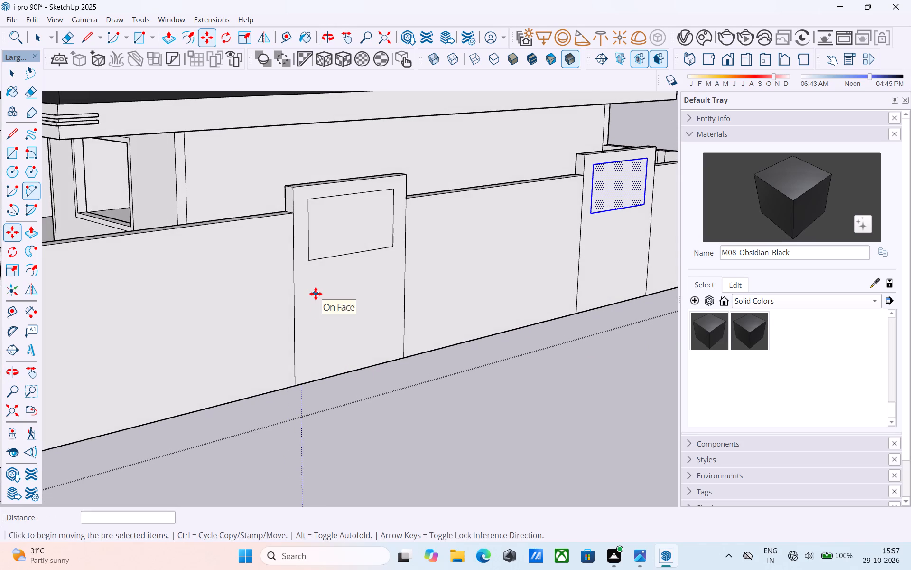
middle_drag(314, 294, 298, 294)
scroll(303, 267, up, 4)
key(space)
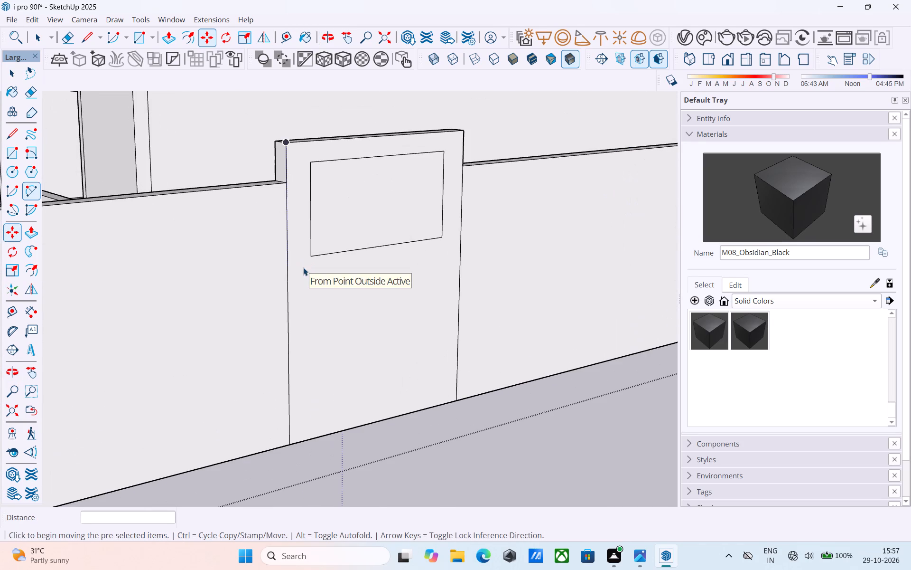
text(l)
click(310, 254)
Push/Pull the frame face around the black rectangle on the rear raised panel outward by 4".
scroll(312, 253, down, 4)
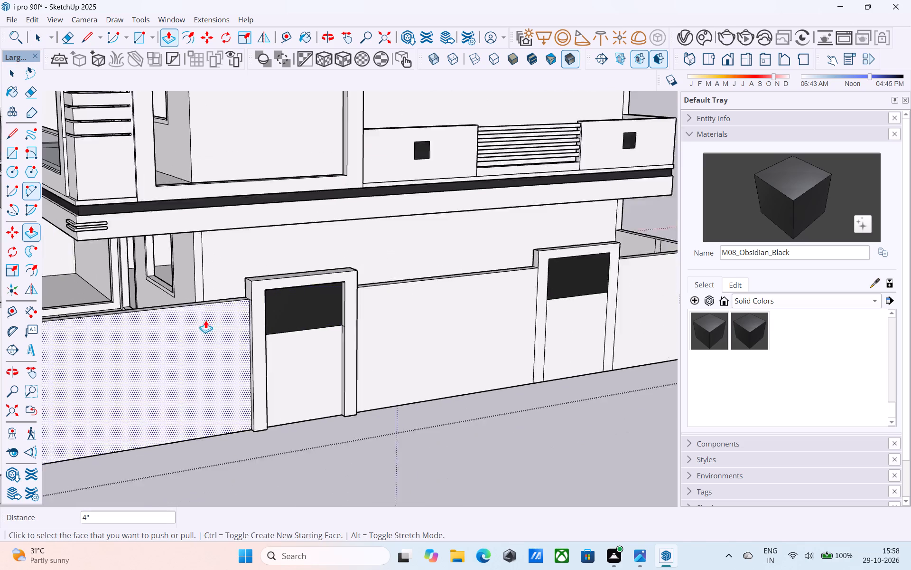
scroll(205, 320, down, 3)
scroll(462, 271, up, 8)
double_click(478, 272)
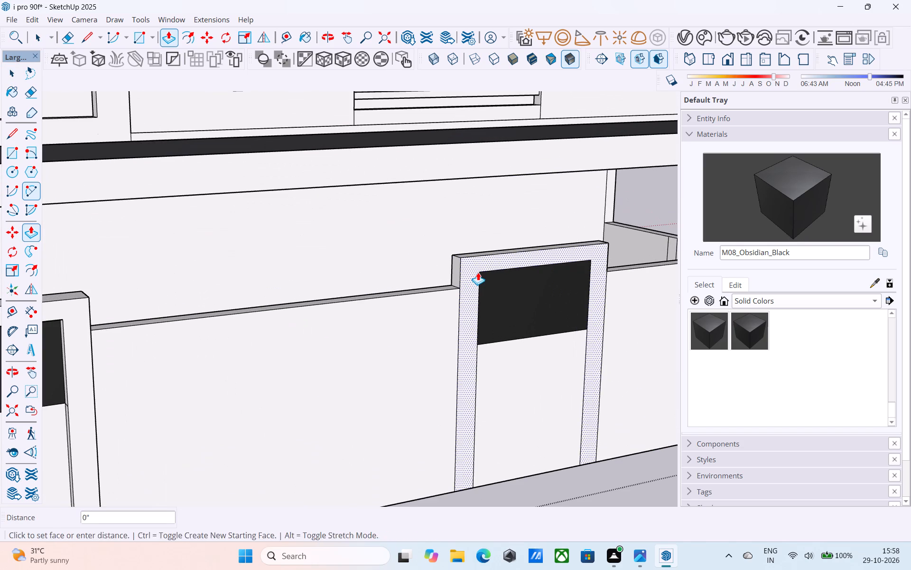
Erase the leftover edges on the gate-side panel frame: its gate-facing outer side and its rear leg's inner face.
scroll(478, 272, down, 6)
middle_drag(448, 310, 480, 307)
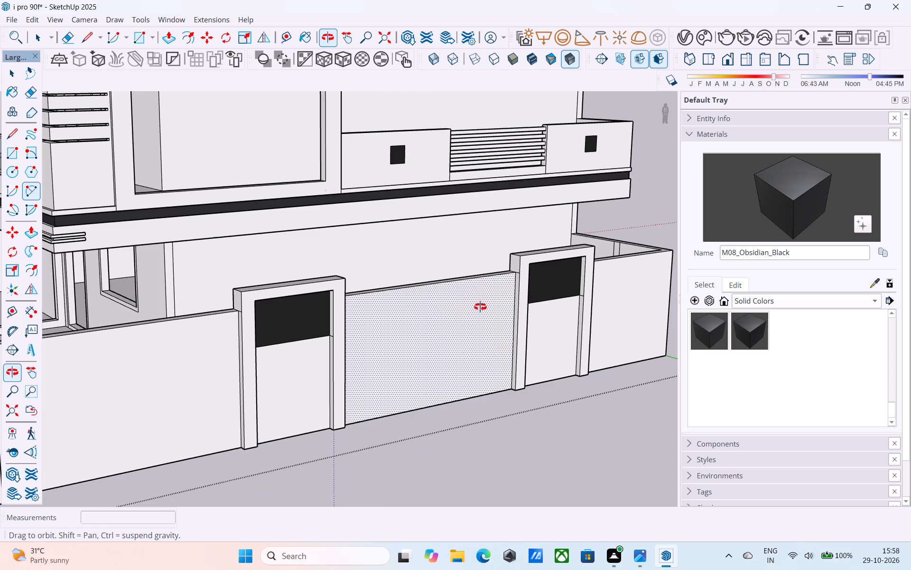
middle_drag(480, 307, 491, 315)
key(e)
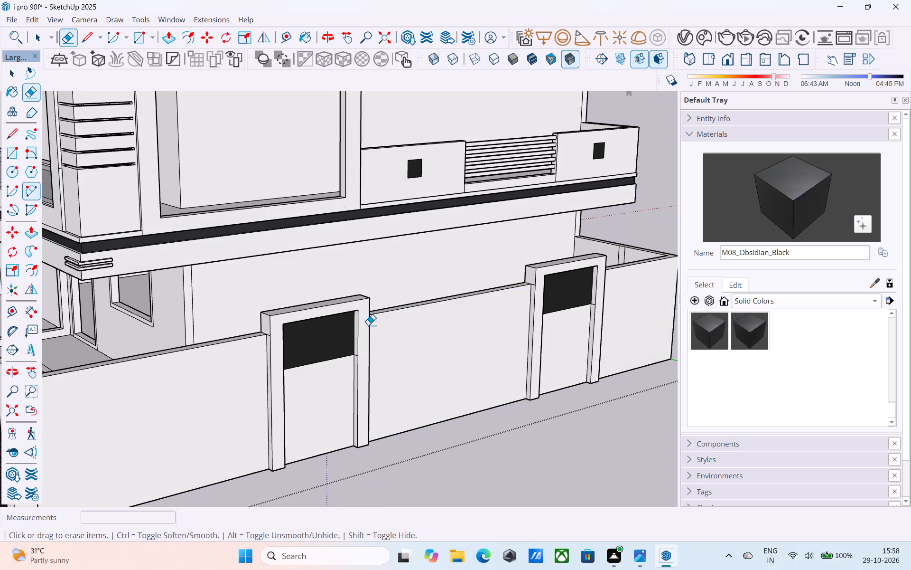
middle_drag(357, 318, 427, 324)
scroll(473, 367, up, 16)
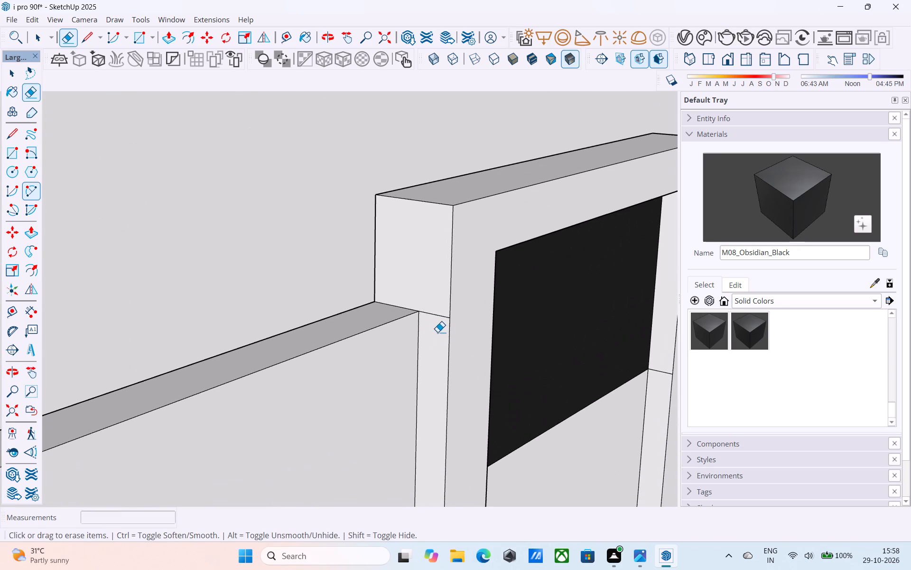
drag(433, 319, 438, 308)
scroll(281, 320, down, 6)
scroll(425, 342, up, 6)
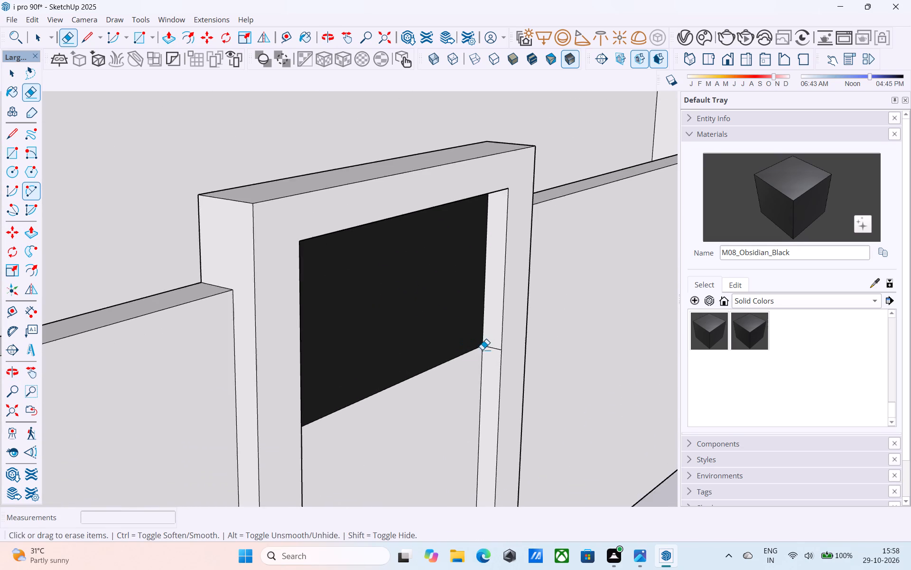
click(490, 348)
Erase the leftover edges on the rear panel frame: its gate-facing outer side and its rear leg's inner face.
scroll(285, 364, down, 10)
scroll(653, 202, up, 4)
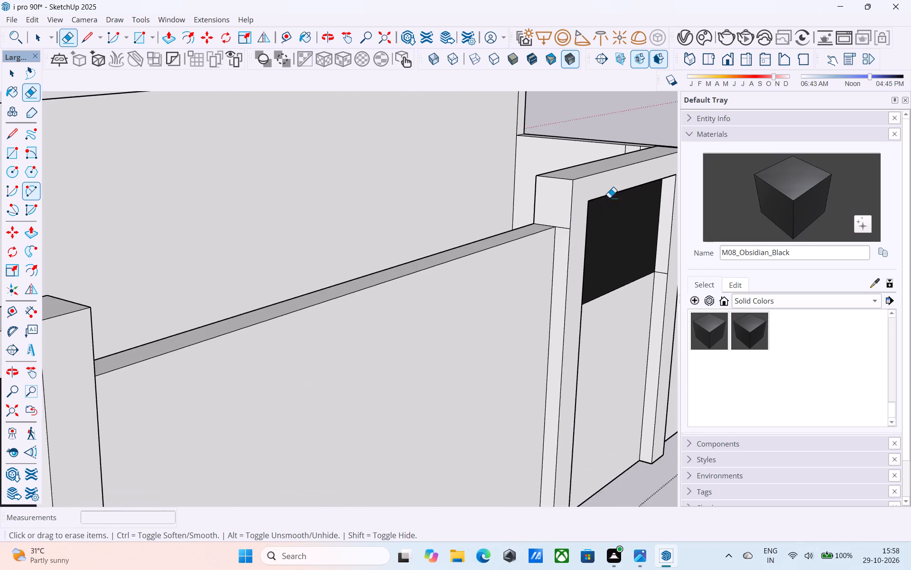
scroll(609, 198, up, 5)
drag(566, 225, 566, 230)
scroll(351, 318, down, 5)
scroll(622, 307, up, 5)
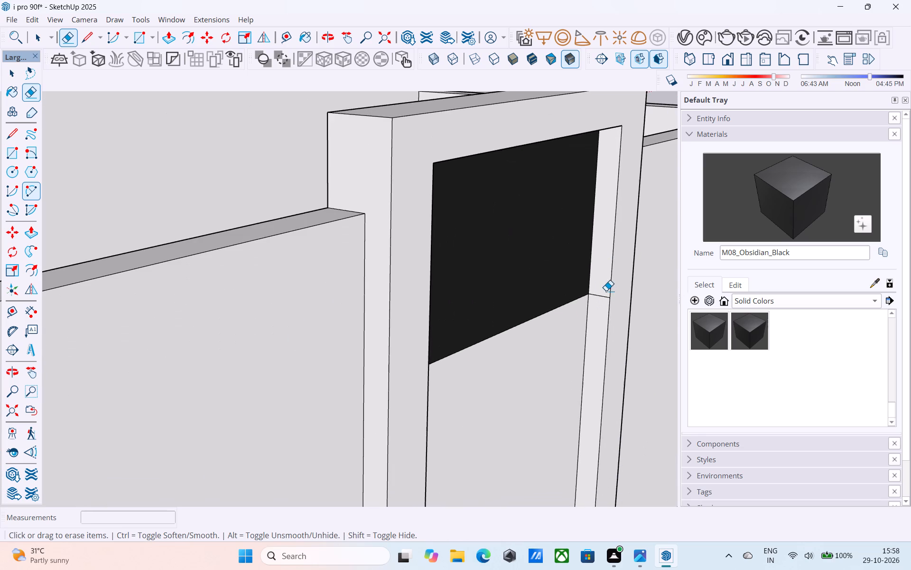
drag(603, 299, 603, 295)
Erase the leftover edge on the inner face of the rear panel frame's gate-side leg, level with the black panel's bottom.
scroll(606, 292, down, 2)
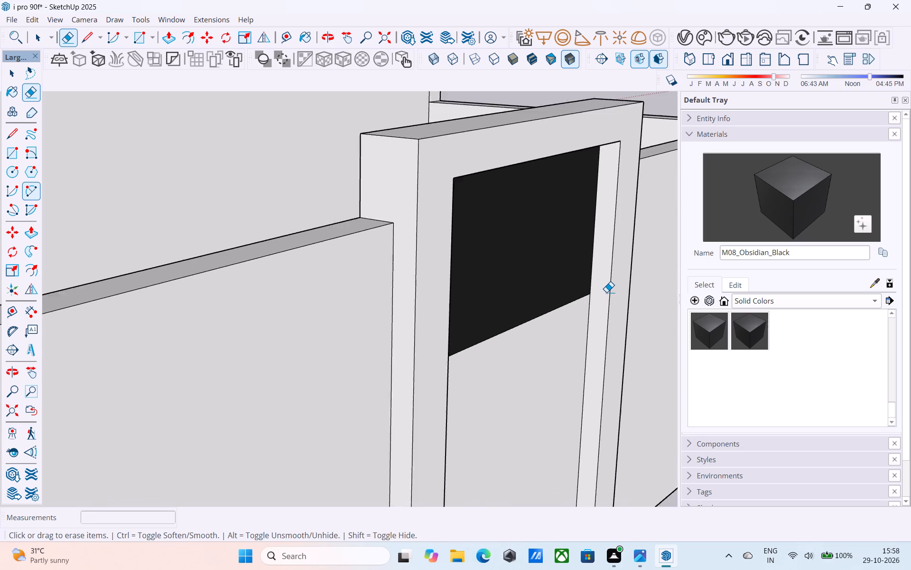
scroll(606, 292, down, 8)
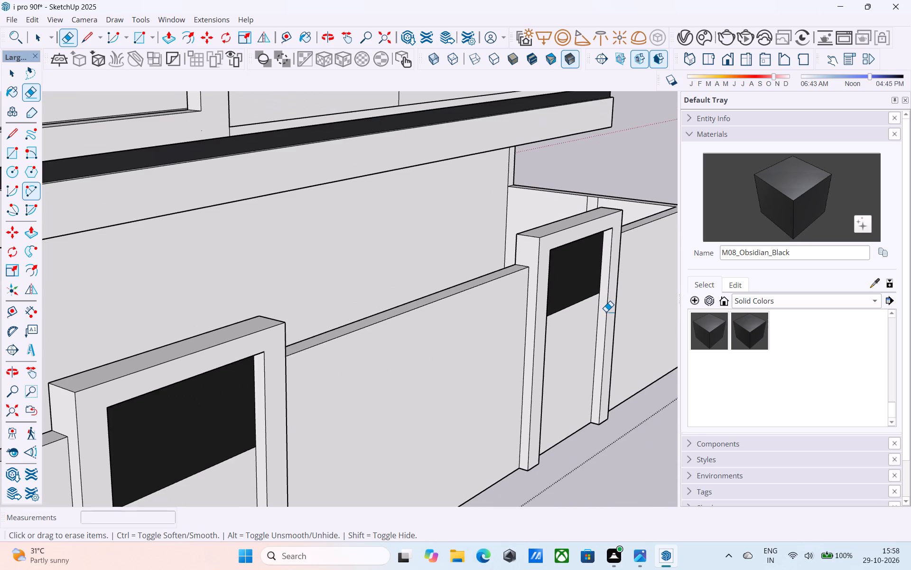
middle_drag(606, 312, 519, 307)
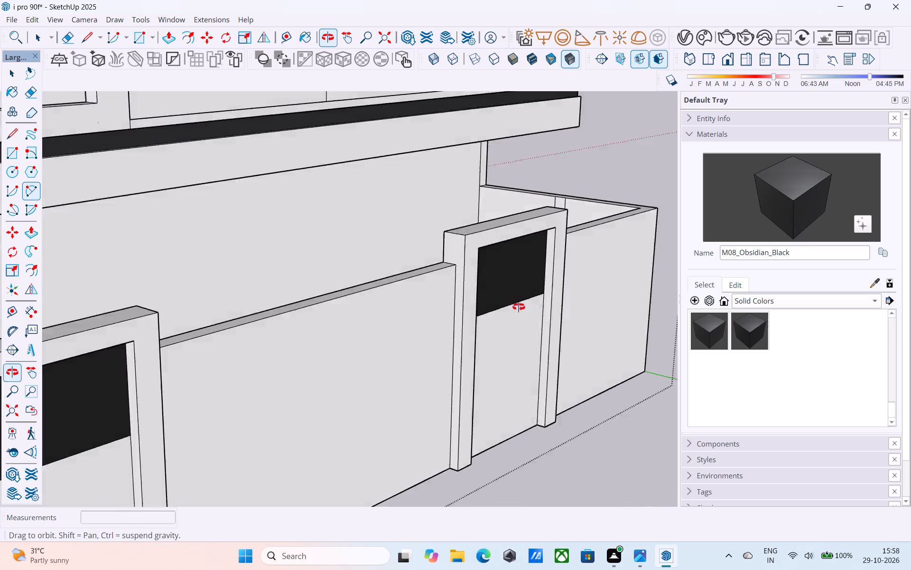
middle_drag(519, 307, 453, 307)
scroll(620, 308, down, 10)
middle_drag(620, 308, 604, 293)
middle_drag(518, 330, 280, 316)
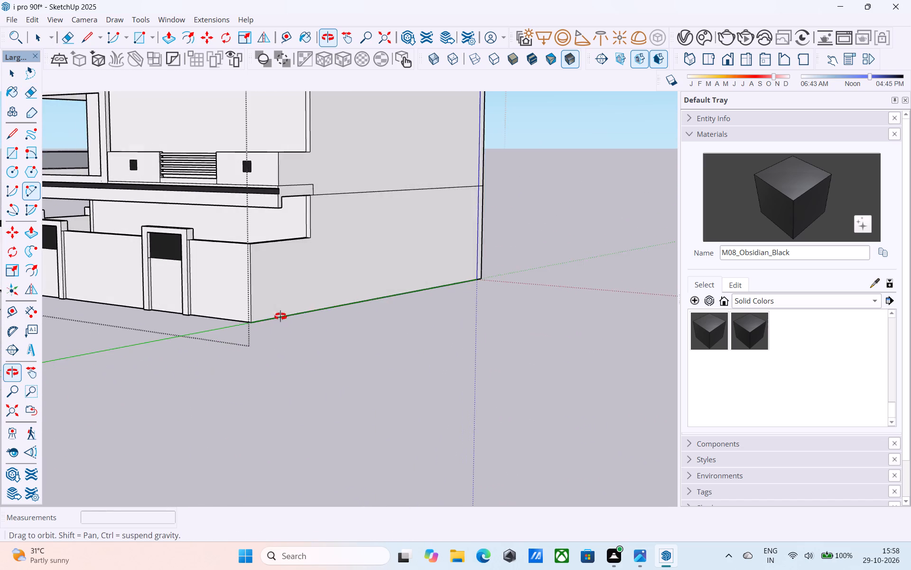
middle_drag(280, 316, 282, 315)
scroll(470, 320, down, 4)
scroll(214, 255, up, 15)
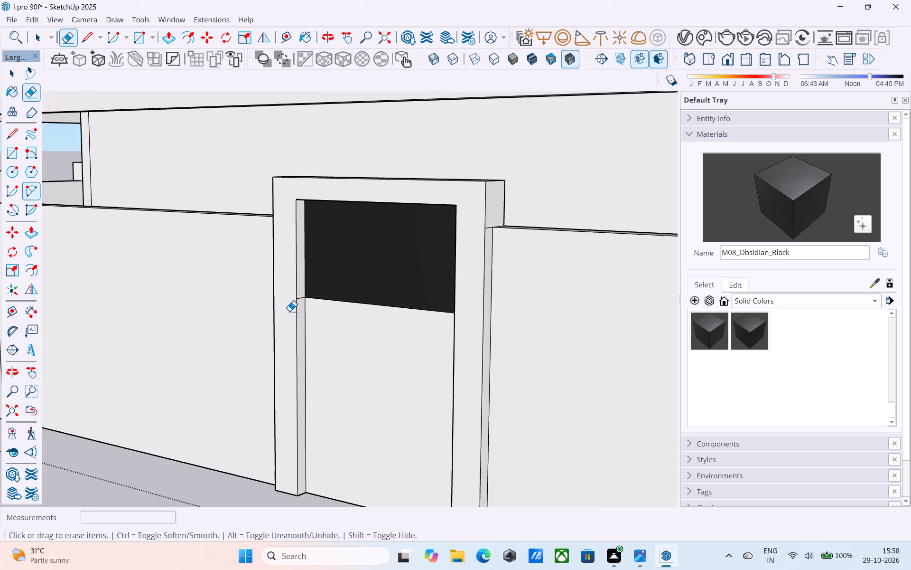
scroll(289, 311, up, 7)
click(295, 281)
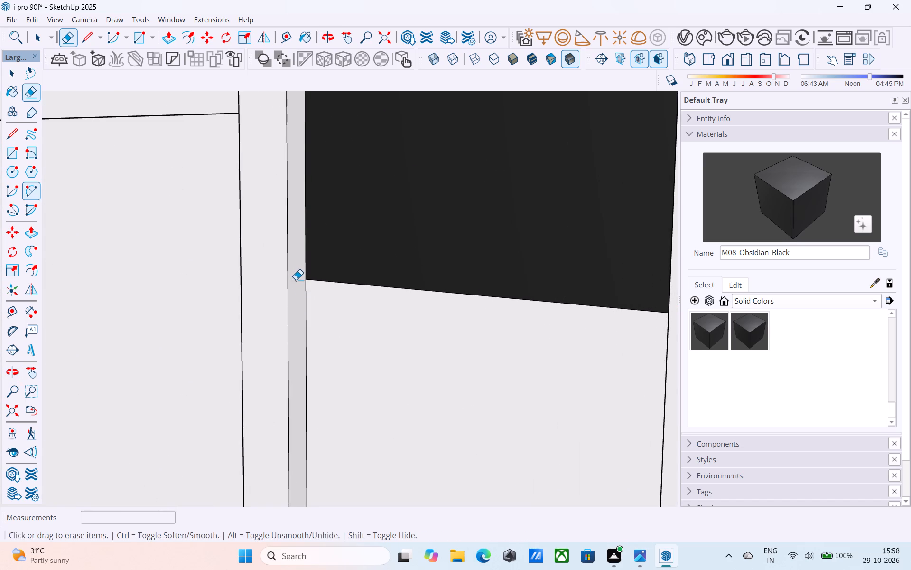
Erase the matching leftover edge on the inner face of the gate-side leg of the panel frame nearer the gate.
scroll(373, 277, down, 13)
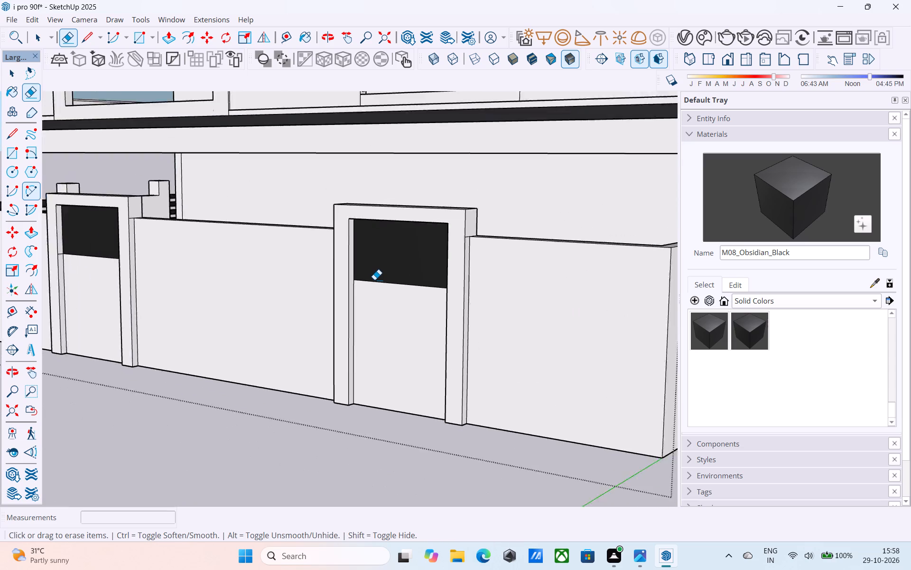
scroll(374, 280, down, 8)
middle_drag(237, 286, 212, 284)
scroll(204, 277, up, 9)
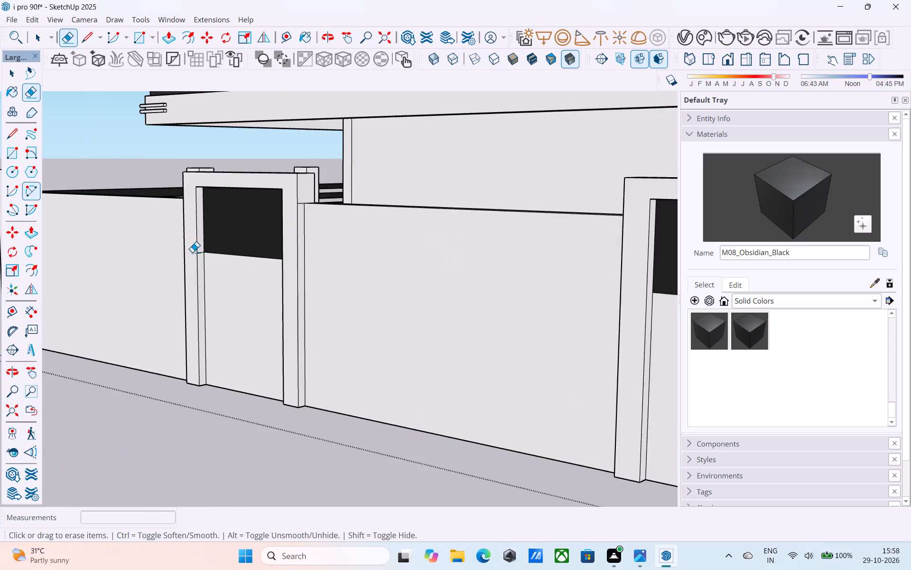
scroll(192, 252, up, 9)
click(212, 259)
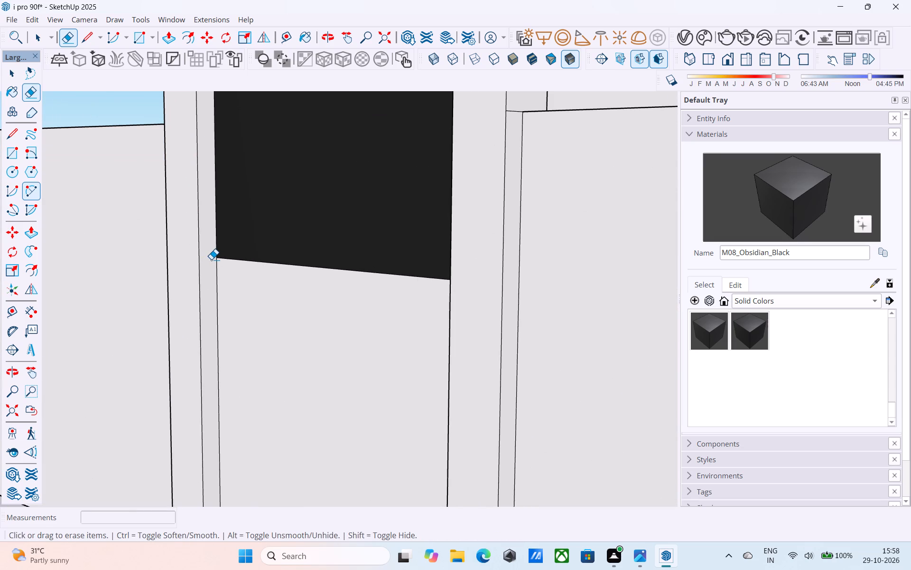
Examine the framed side compound wall panel, the gates and the front corner of the house.
scroll(217, 257, down, 8)
middle_drag(222, 279, 309, 287)
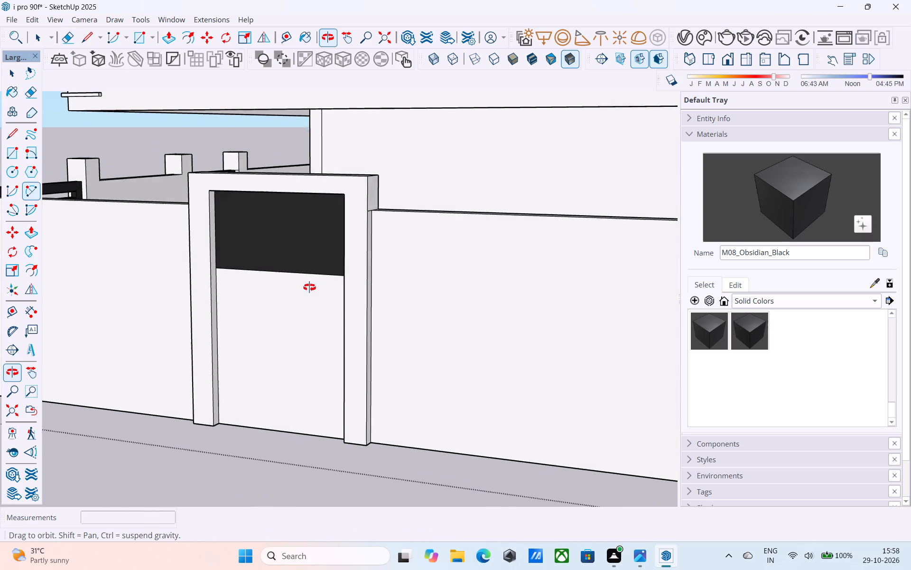
middle_drag(309, 287, 310, 288)
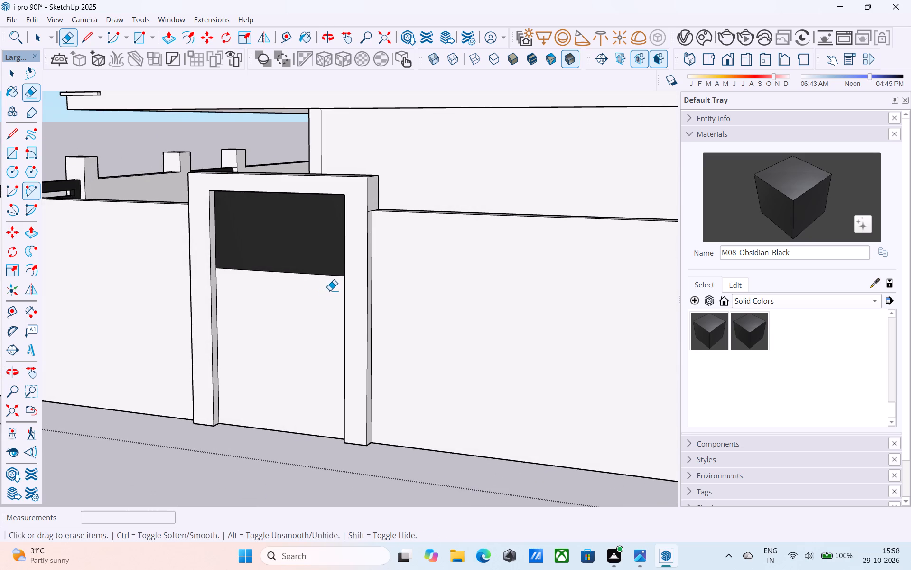
scroll(330, 290, down, 8)
middle_drag(328, 302, 569, 325)
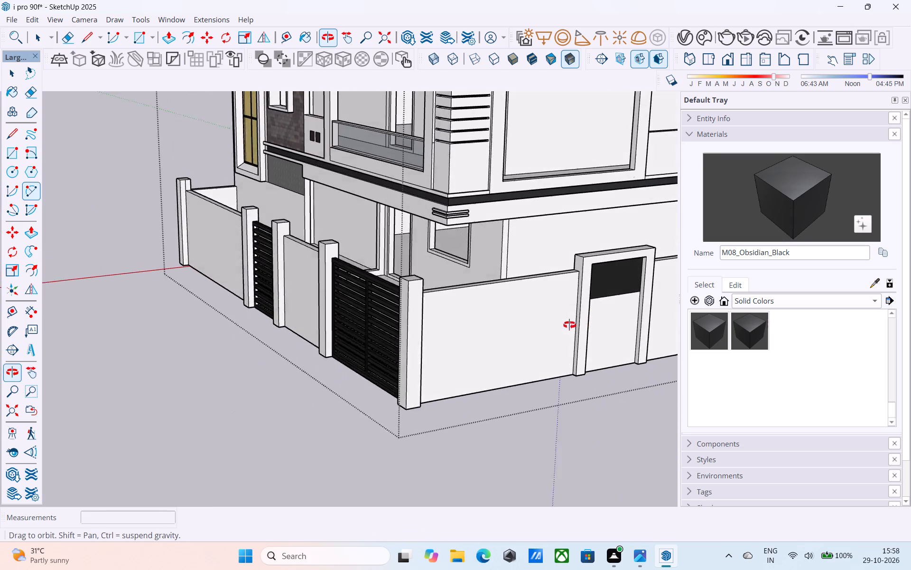
middle_drag(569, 325, 570, 325)
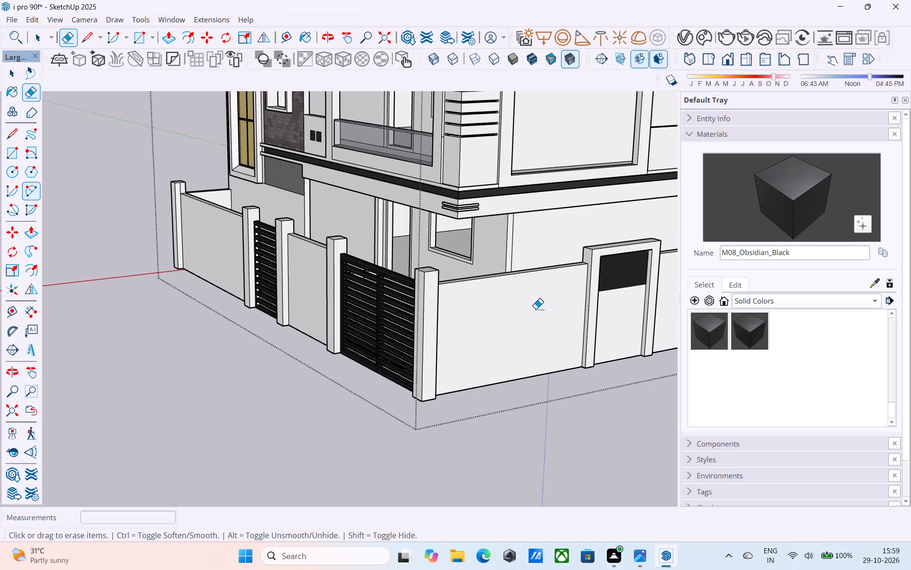
scroll(502, 314, down, 4)
middle_drag(486, 311, 465, 308)
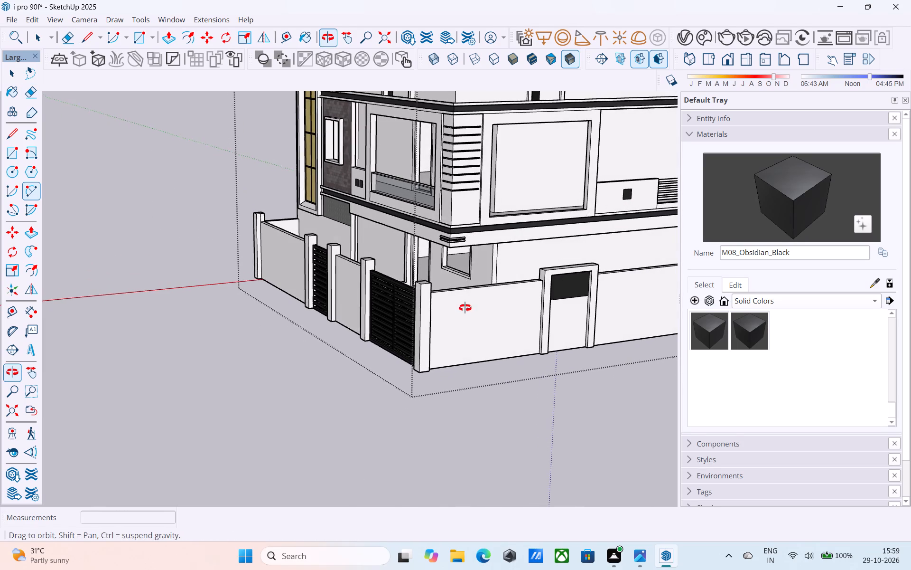
middle_drag(465, 308, 464, 308)
middle_drag(418, 333, 396, 354)
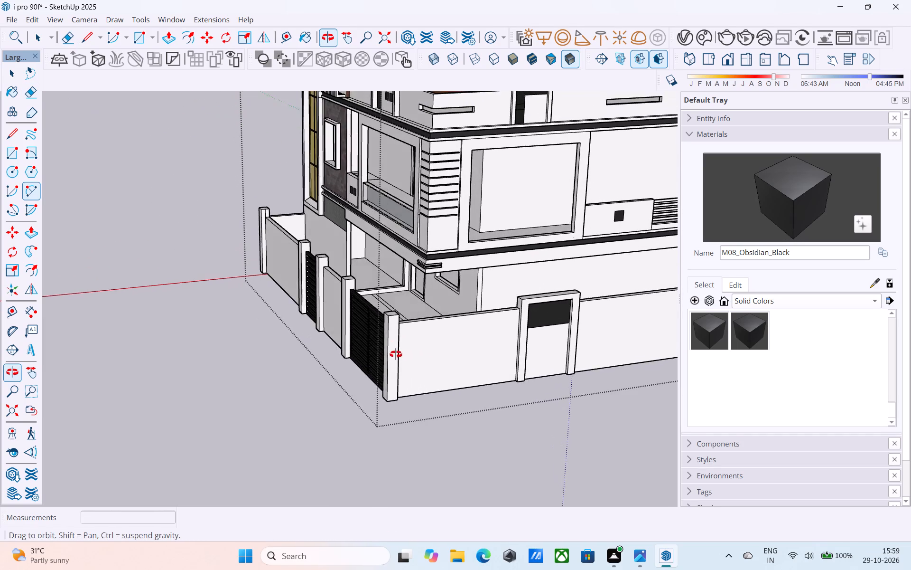
middle_drag(396, 354, 396, 355)
Copy the top outer edges of the side compound wall's three sections 2" downward on the wall face.
scroll(397, 354, up, 4)
key(space)
scroll(410, 330, up, 6)
click(407, 291)
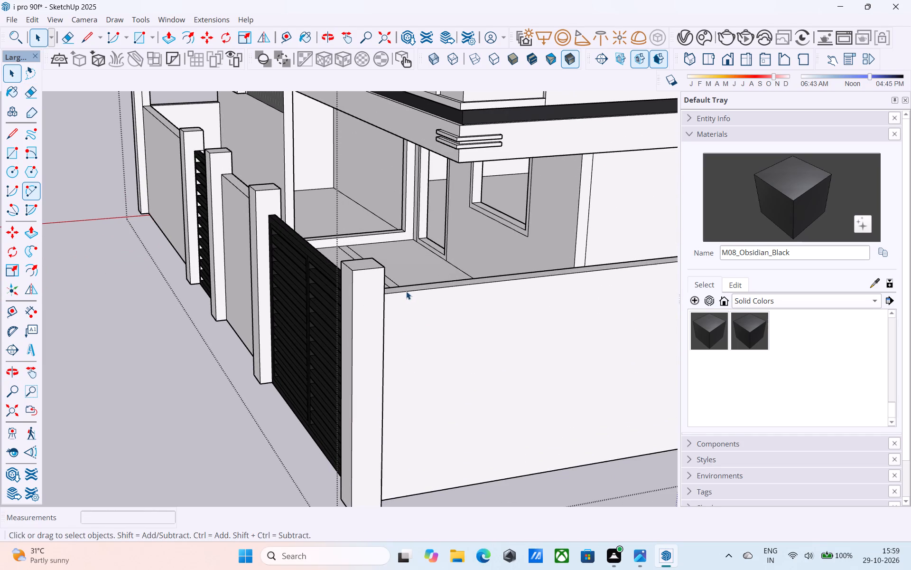
shift+scroll(399, 294, down, 16)
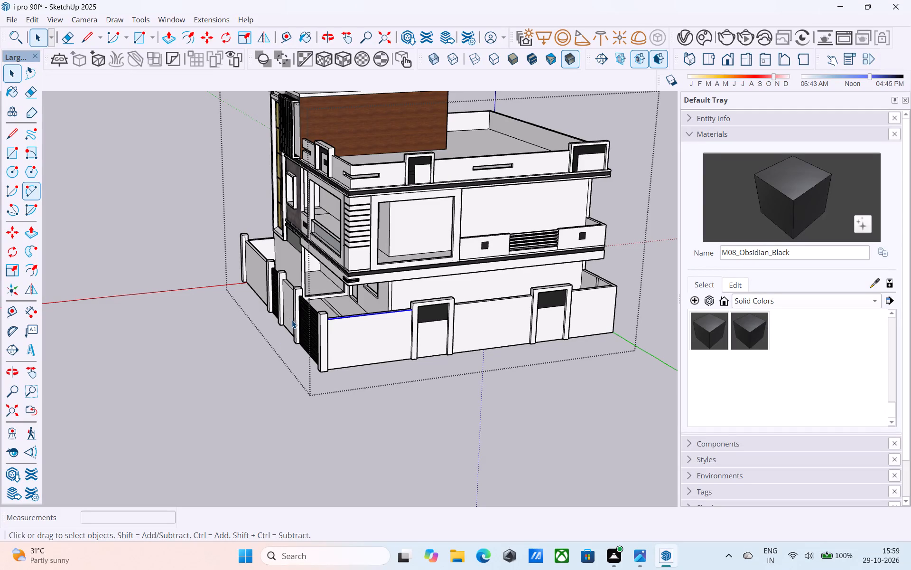
scroll(296, 320, up, 1)
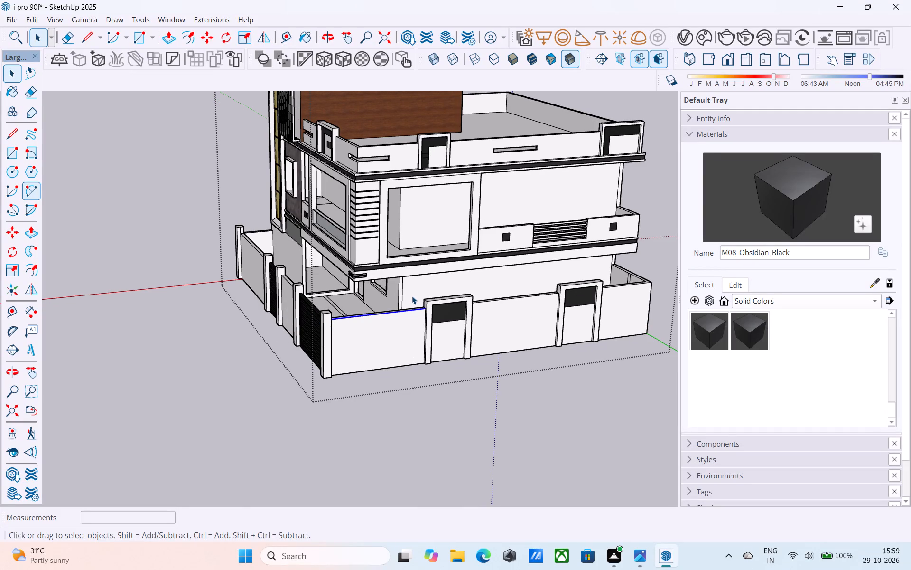
scroll(412, 296, down, 2)
scroll(394, 310, up, 8)
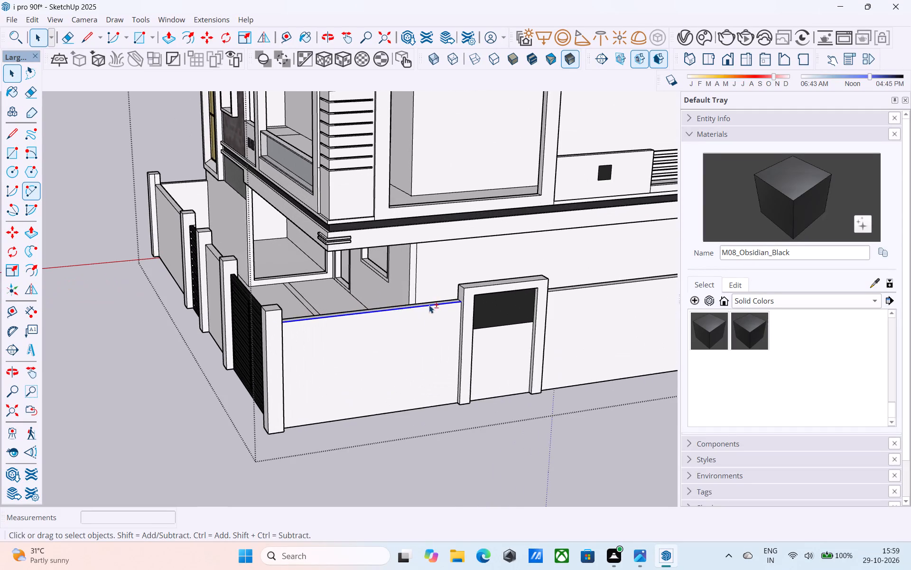
shift+middle_drag(428, 305, 255, 338)
shift+scroll(422, 336, up, 2)
shift+click(408, 315)
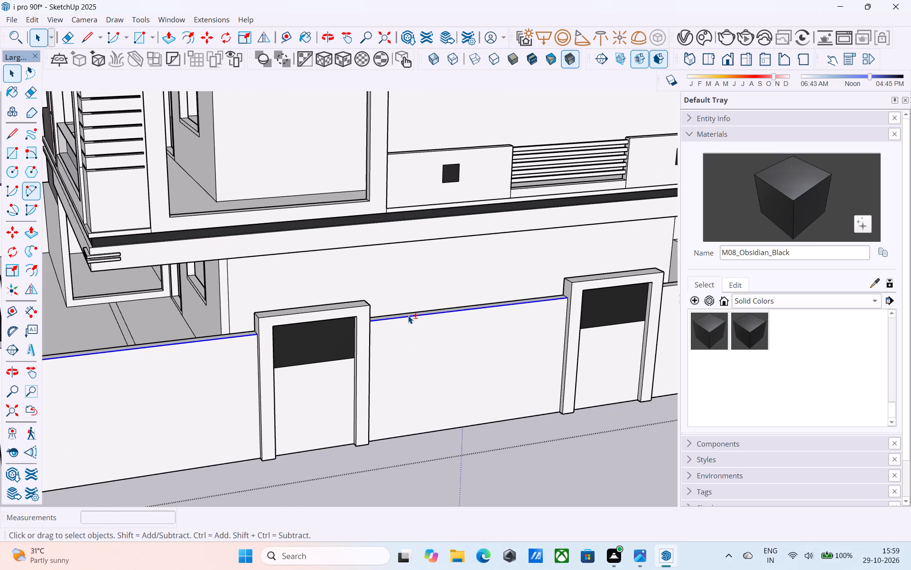
shift+scroll(409, 315, down, 3)
shift+middle_drag(437, 335, 253, 328)
shift+scroll(454, 303, up, 7)
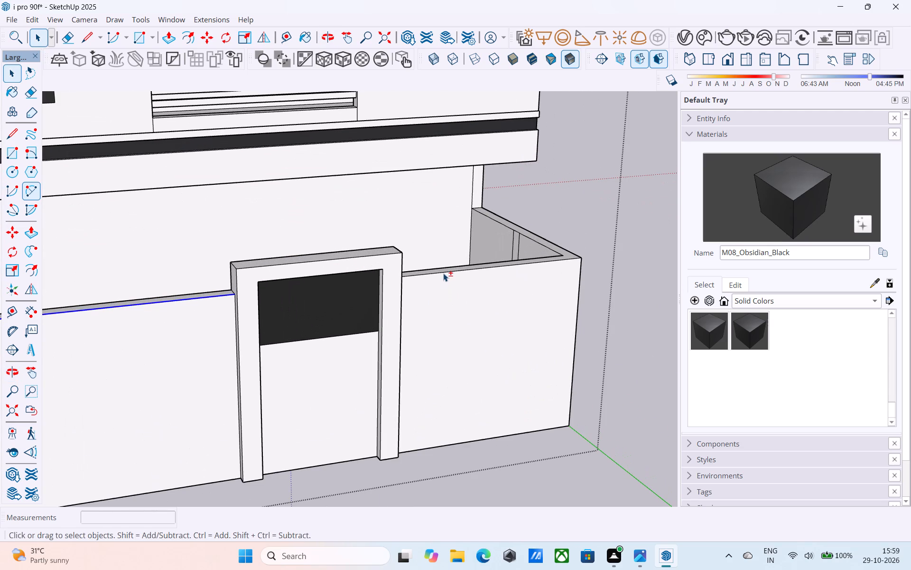
shift+click(443, 273)
shift+scroll(443, 273, down, 5)
shift+middle_drag(439, 290, 499, 290)
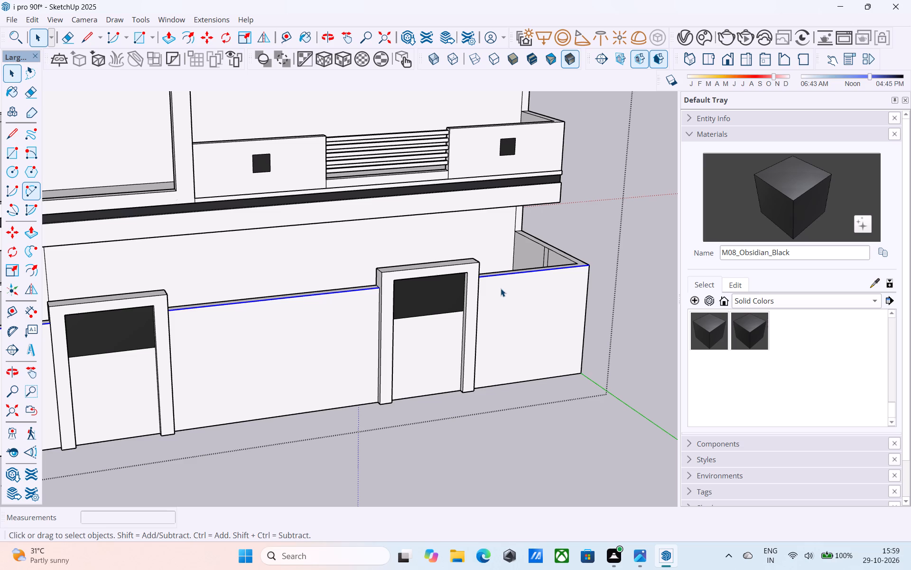
scroll(511, 287, down, 5)
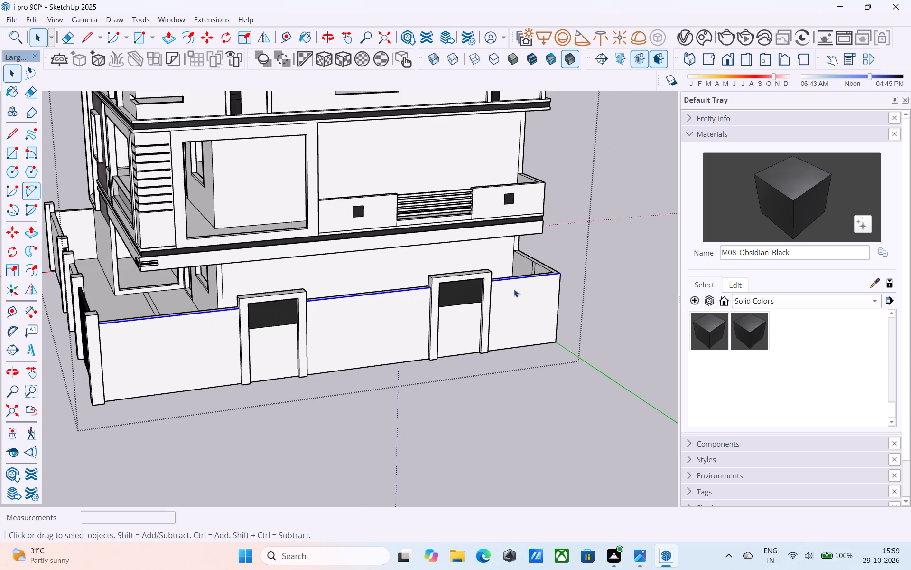
key(m)
scroll(514, 289, down, 5)
scroll(270, 318, up, 6)
shift+middle_drag(267, 317, 272, 319)
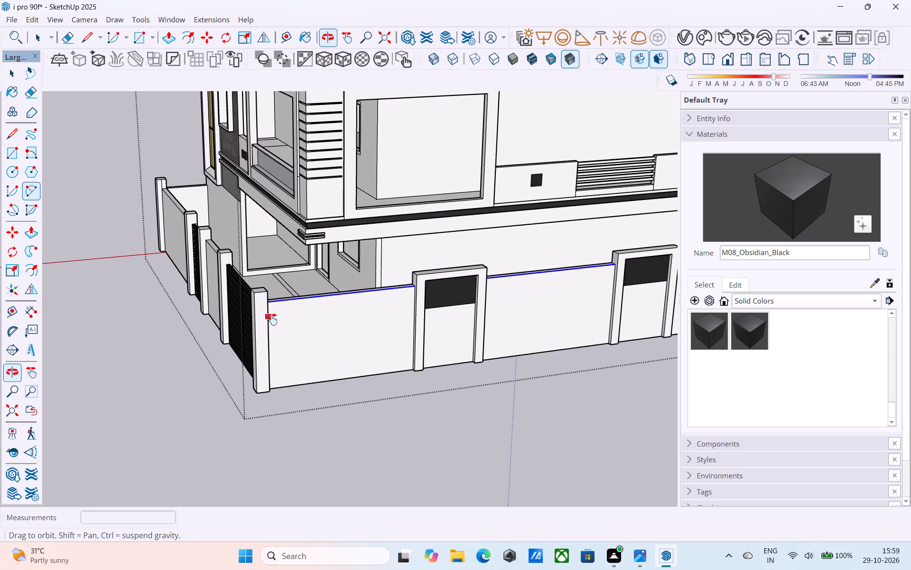
shift+middle_drag(272, 319, 342, 324)
scroll(327, 325, up, 5)
click(331, 321)
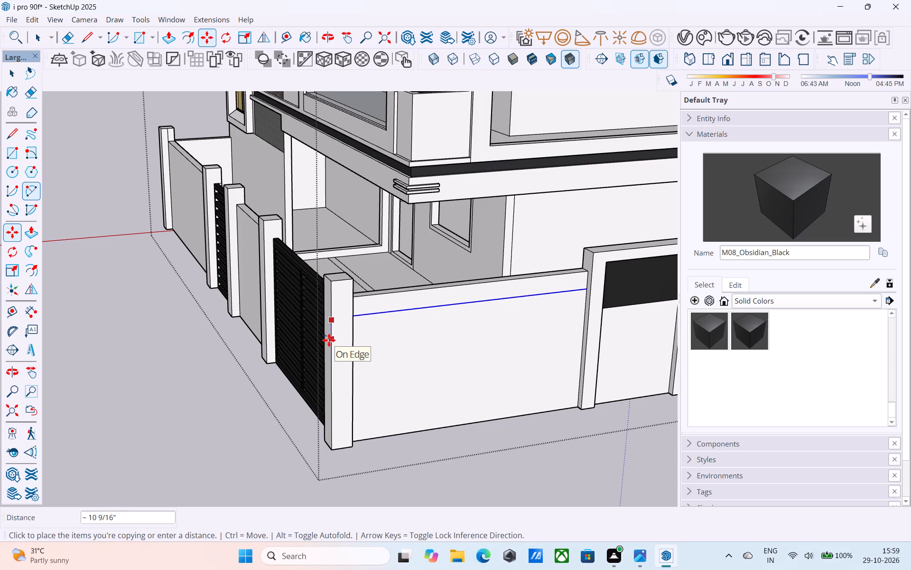
text(2")
key(Return)
key(space)
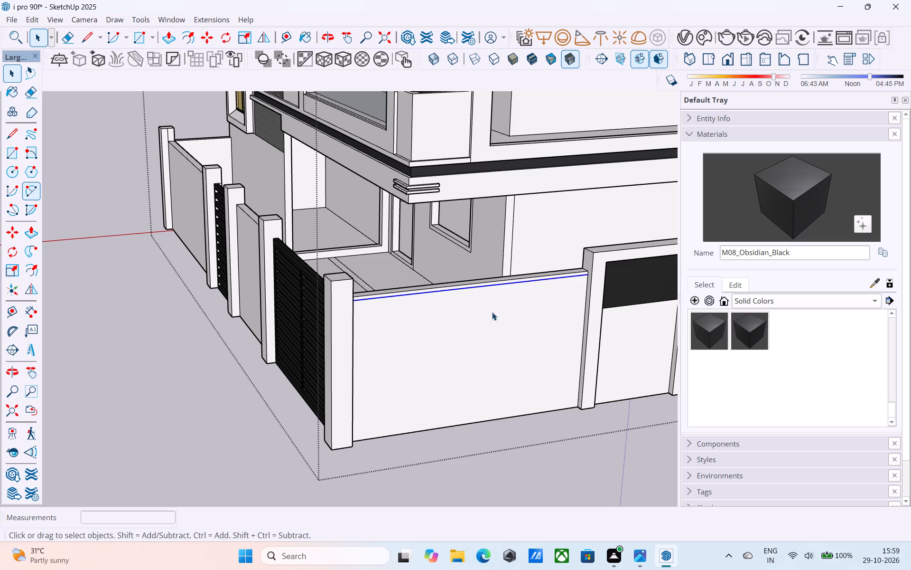
Paint the narrow top strips on all three side compound wall sections with M08_Obsidian_Black.
click(796, 219)
scroll(474, 298, up, 10)
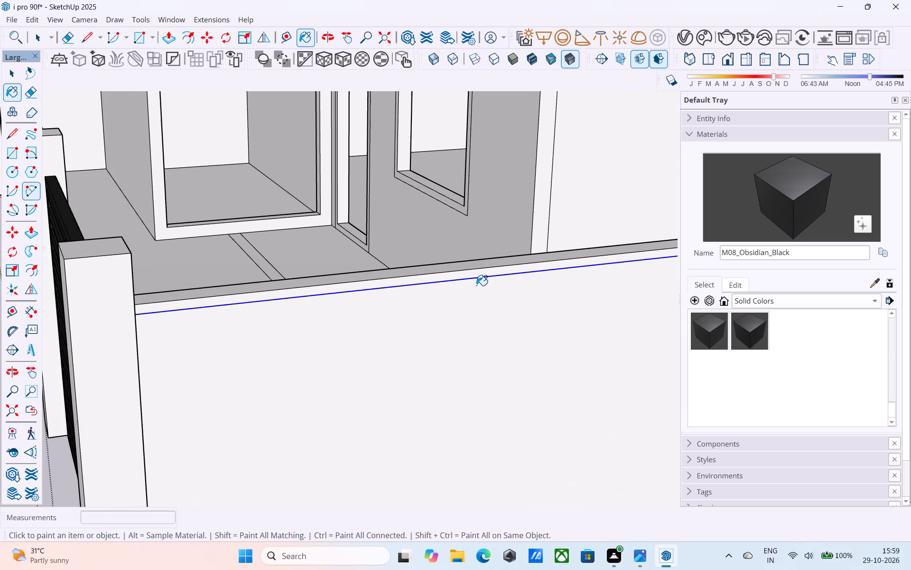
click(476, 275)
scroll(415, 315, down, 9)
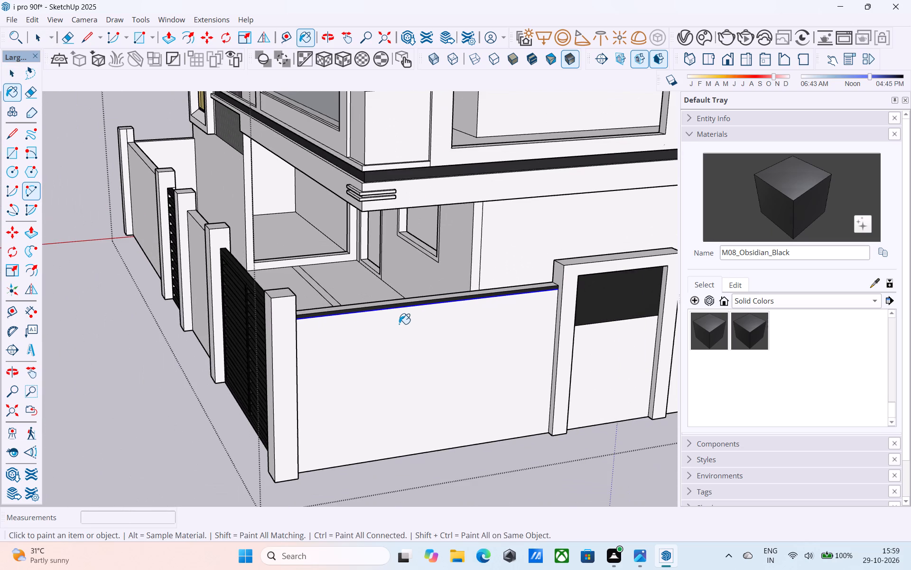
scroll(399, 324, down, 5)
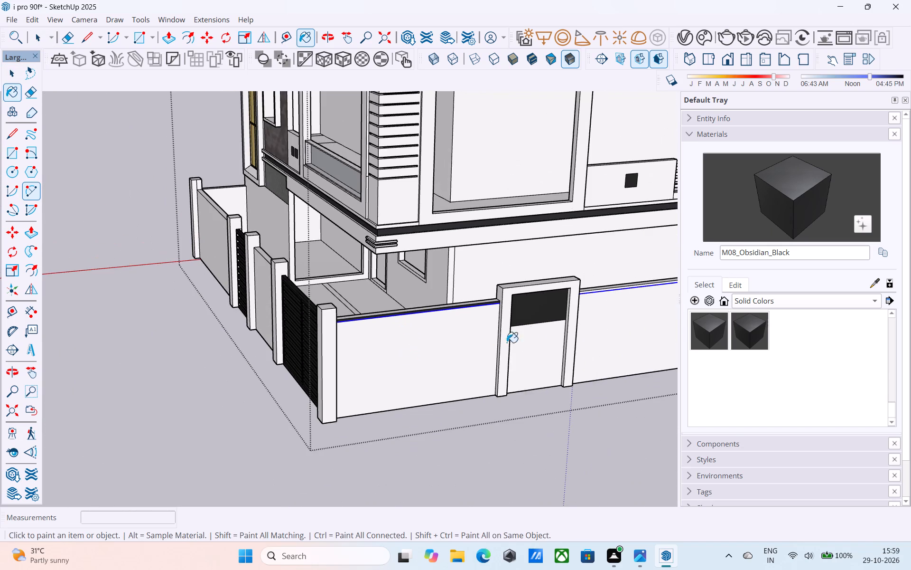
middle_drag(531, 336, 359, 341)
scroll(367, 336, up, 13)
click(371, 318)
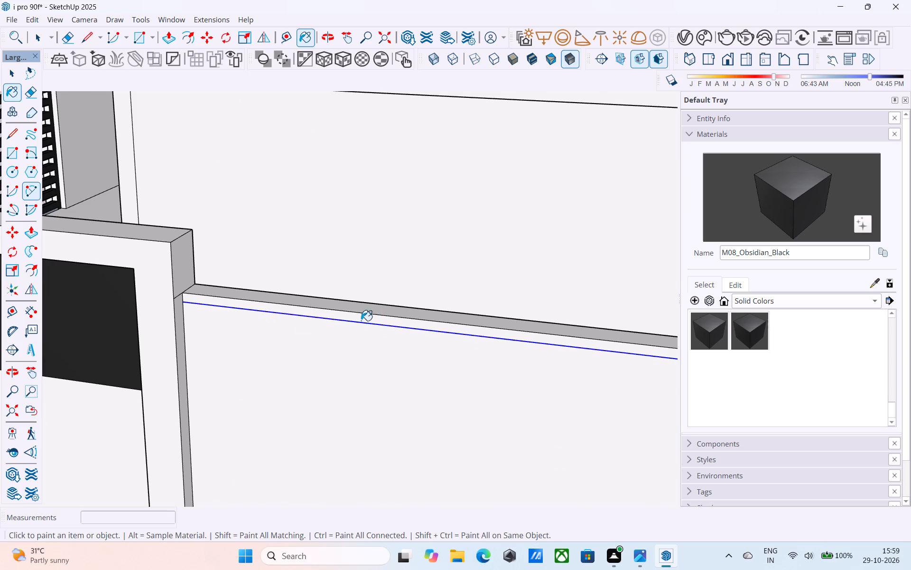
scroll(279, 336, down, 16)
scroll(437, 363, up, 3)
scroll(604, 368, up, 8)
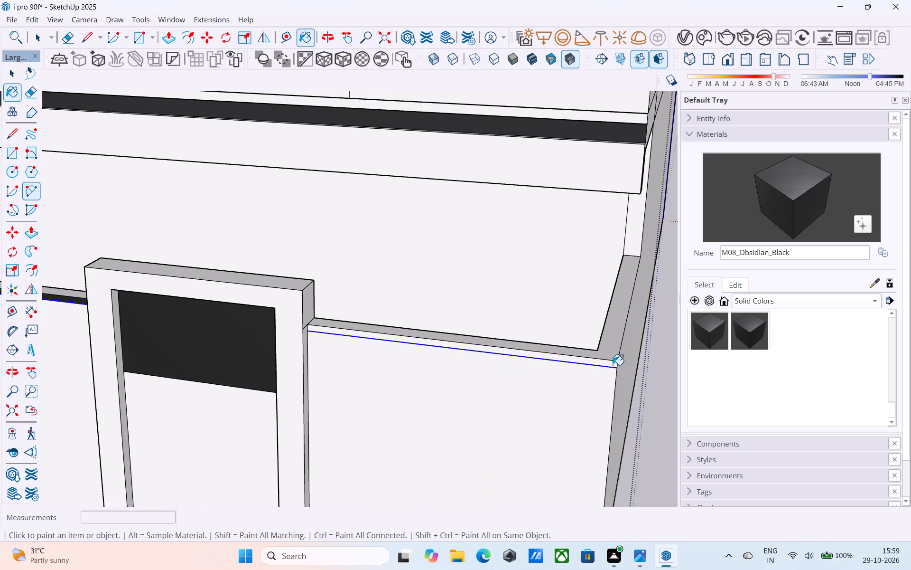
click(613, 365)
scroll(613, 365, down, 10)
middle_drag(568, 380, 632, 372)
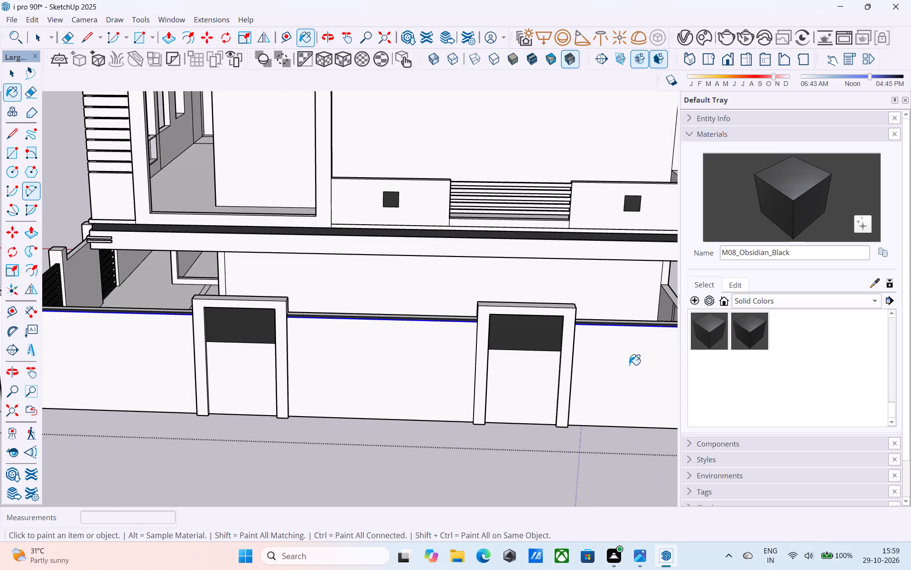
Push/Pull the black top strip on the side wall section nearest the gate outward 2".
scroll(629, 365, down, 8)
middle_drag(431, 370, 464, 370)
scroll(422, 357, up, 13)
key(space)
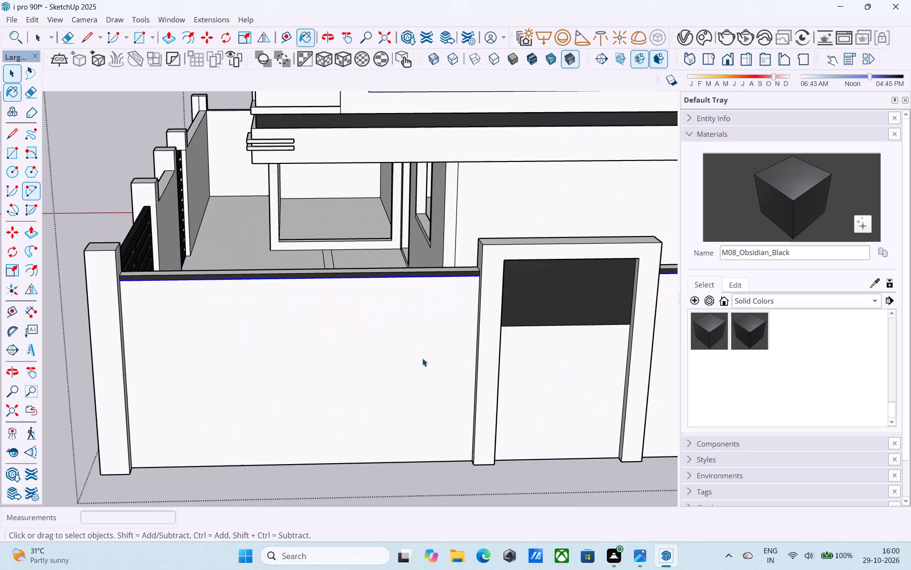
scroll(408, 302, up, 10)
click(407, 239)
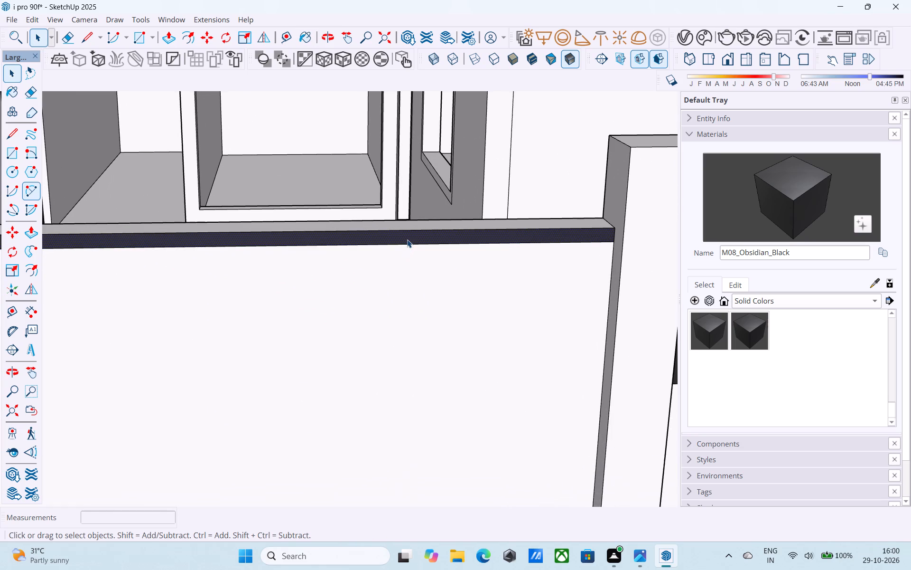
key(p)
click(407, 239)
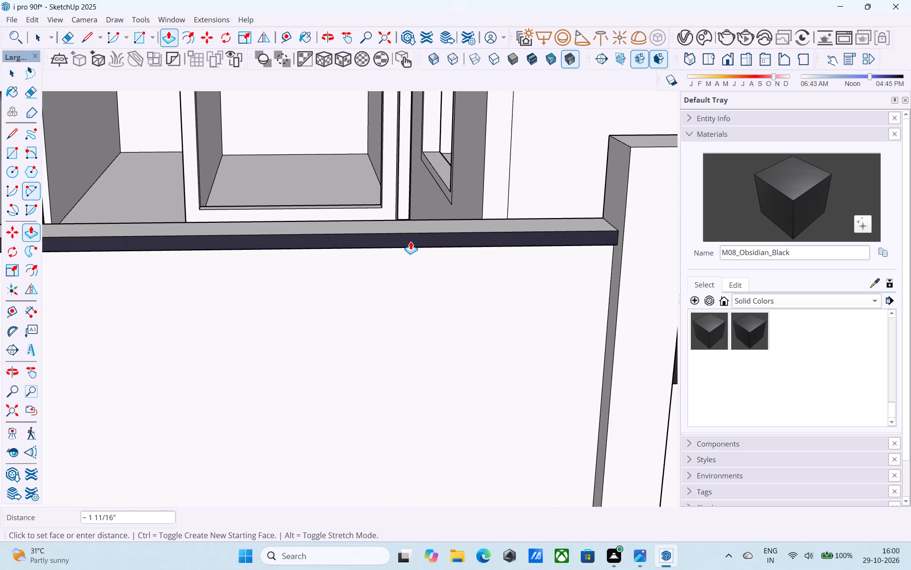
text(2")
key(Return)
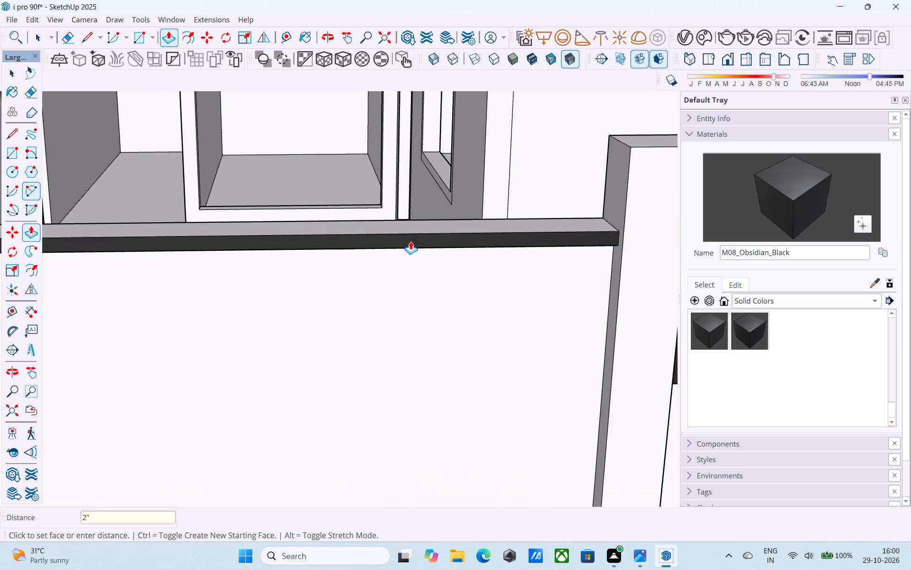
Pull the black top strips on the middle and rear side wall sections outward by the same 2".
scroll(410, 241, down, 10)
shift+middle_drag(465, 285, 449, 286)
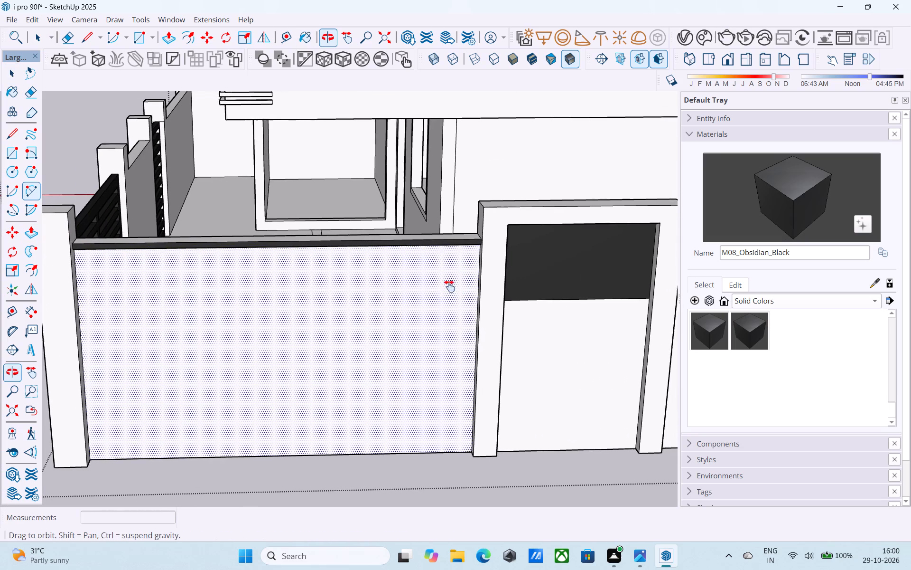
shift+middle_drag(449, 286, 259, 272)
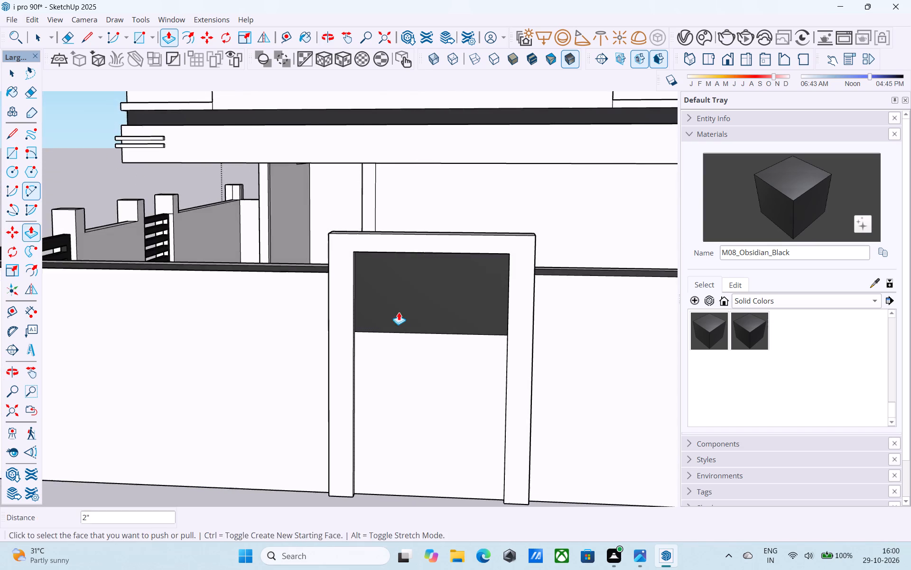
shift+middle_drag(399, 311, 187, 319)
scroll(445, 290, up, 7)
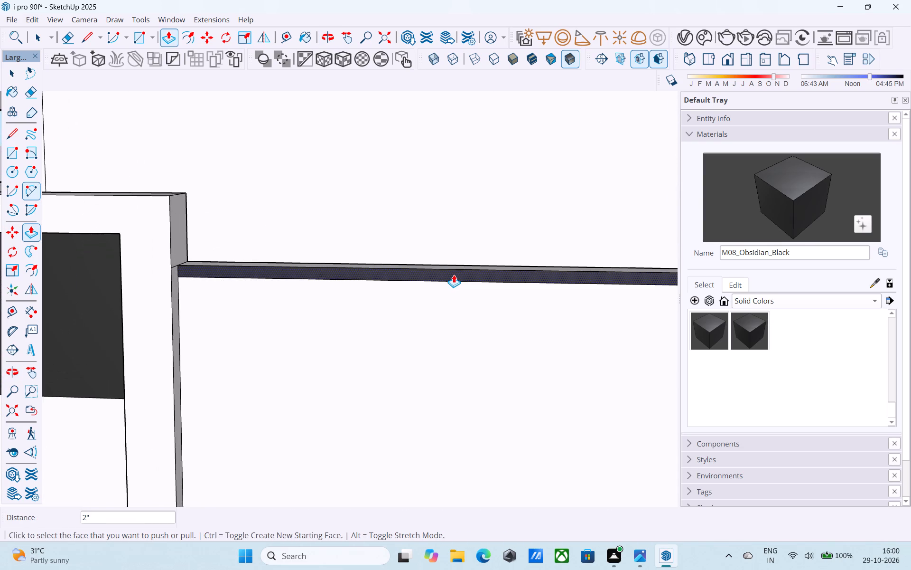
double_click(454, 275)
scroll(436, 279, down, 10)
shift+middle_drag(573, 317, 227, 321)
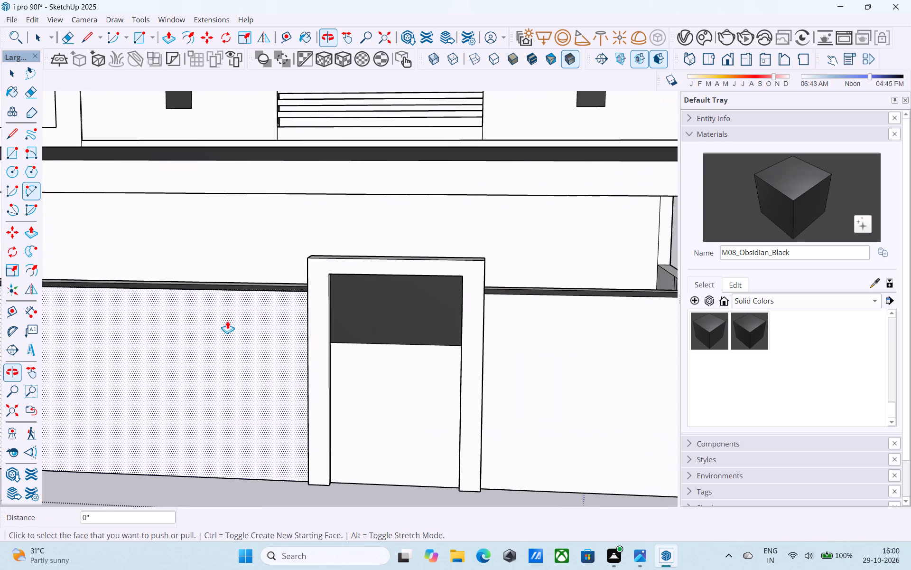
shift+middle_drag(345, 329, 233, 330)
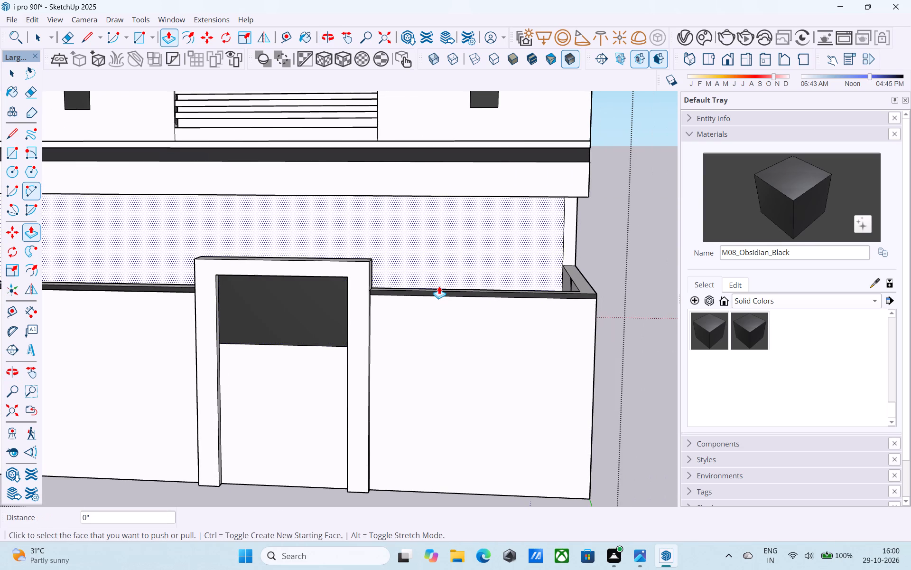
scroll(404, 288, up, 11)
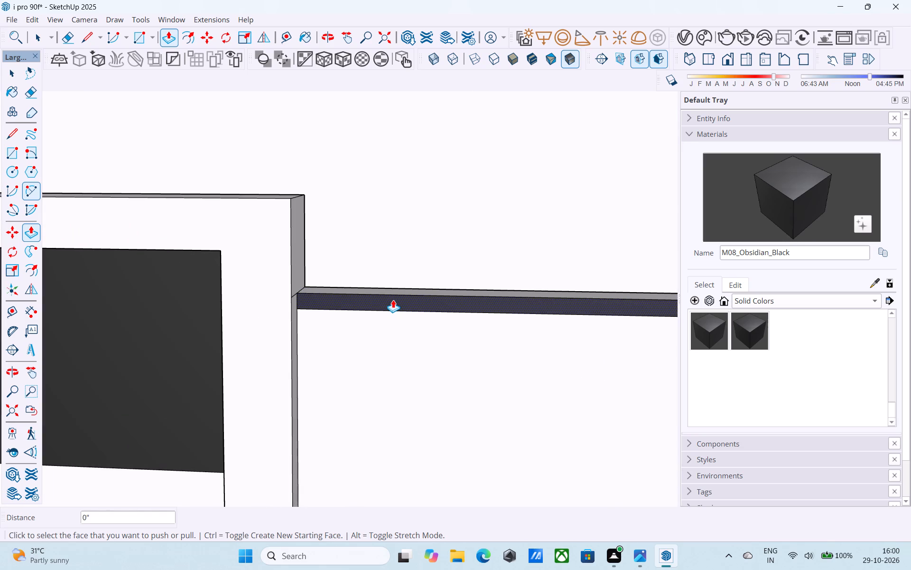
double_click(393, 300)
scroll(393, 300, down, 10)
middle_drag(393, 302, 491, 319)
scroll(495, 317, down, 3)
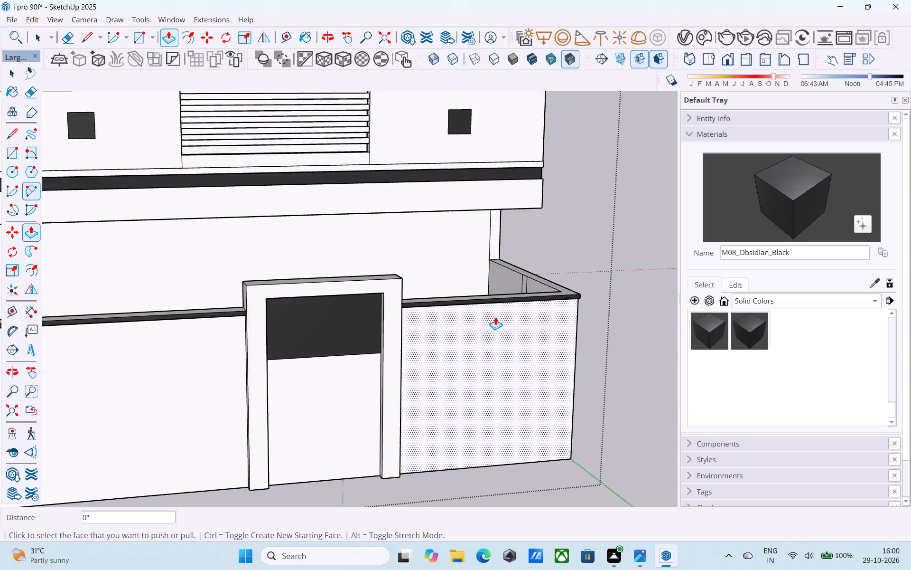
scroll(495, 317, down, 3)
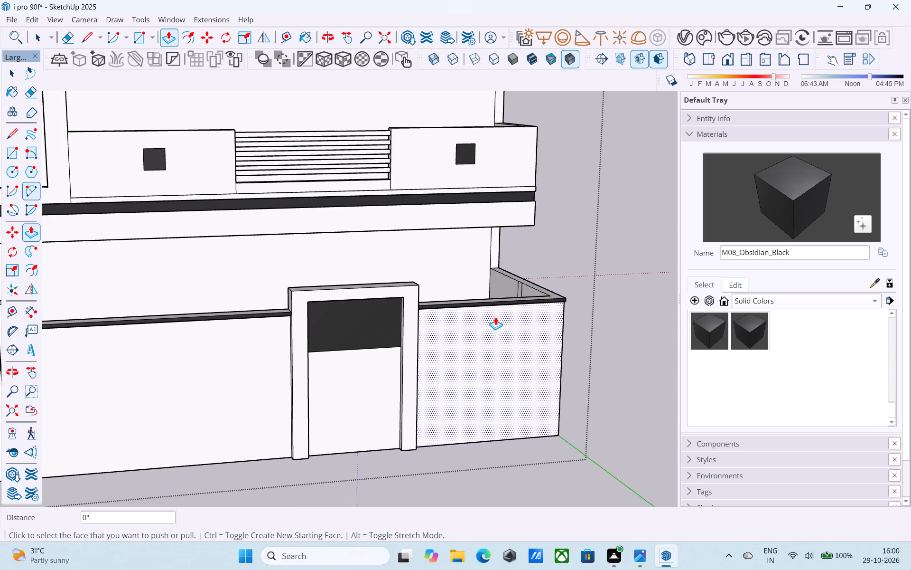
Examine the whole house from the front gates round to the side compound wall with its black top strips.
scroll(495, 317, down, 13)
middle_drag(379, 351, 629, 361)
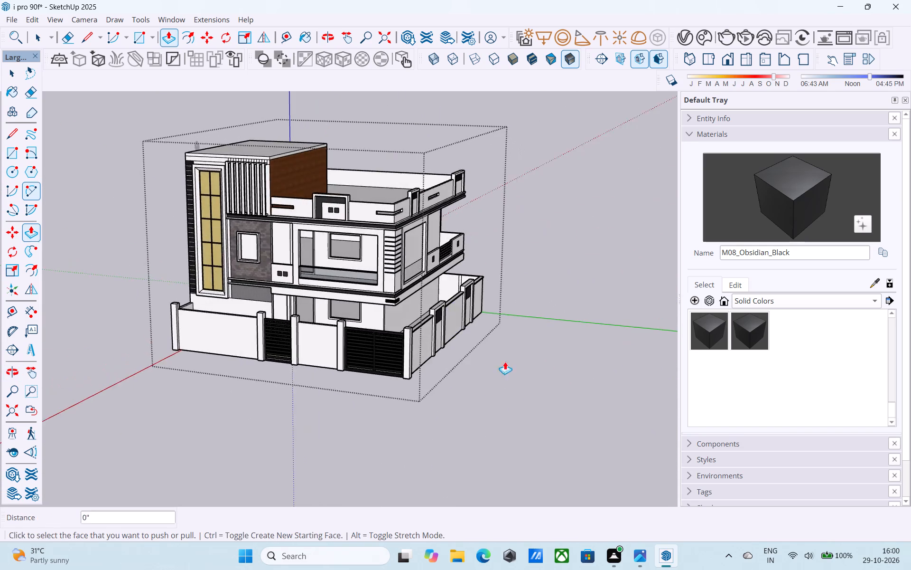
scroll(478, 351, up, 5)
shift+middle_drag(454, 333, 501, 348)
scroll(501, 348, down, 1)
shift+scroll(501, 348, down, 1)
shift+middle_drag(501, 348, 552, 345)
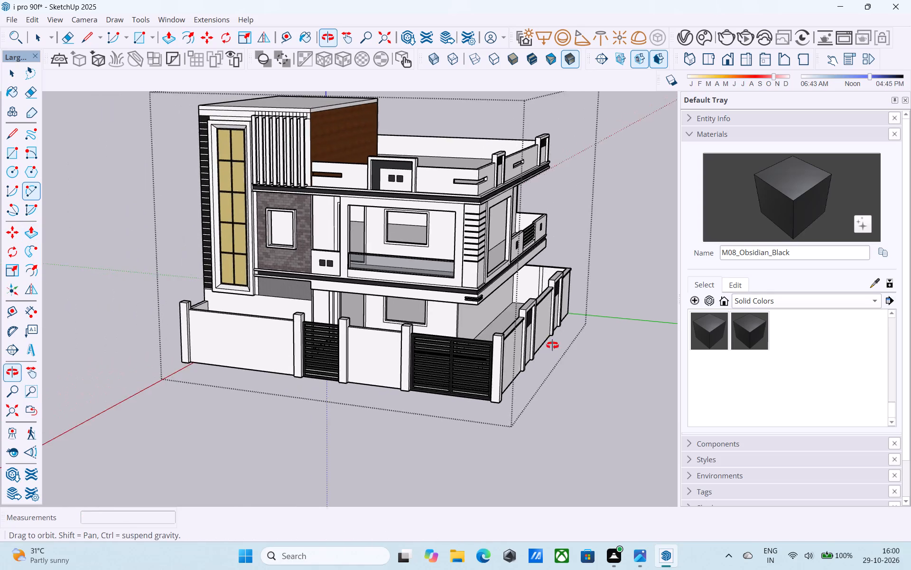
shift+middle_drag(552, 345, 317, 341)
middle_drag(342, 373, 348, 358)
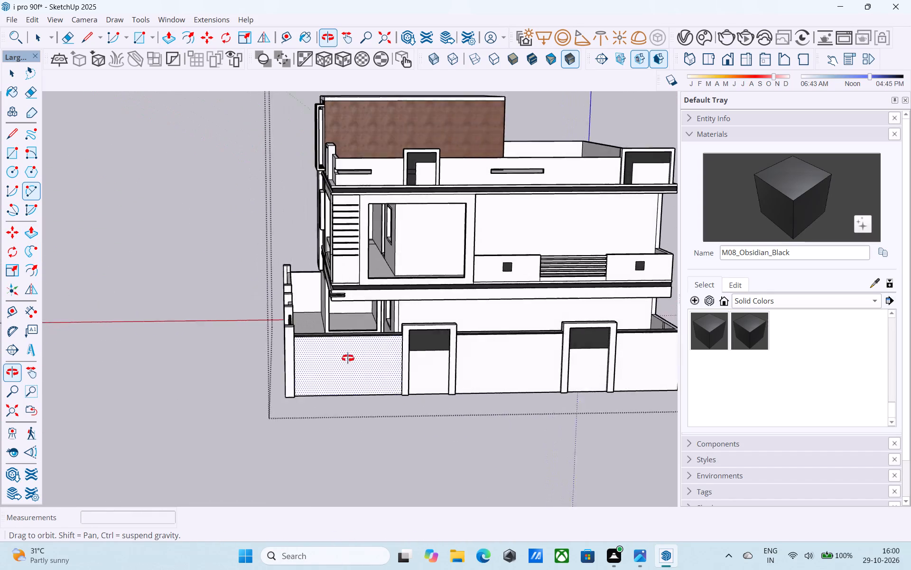
middle_drag(348, 358, 390, 350)
Draw a roughly square rectangle, about 3' 8" per side, on the face of the side compound wall section nearest the gate.
scroll(349, 358, up, 5)
key(space)
scroll(357, 356, up, 1)
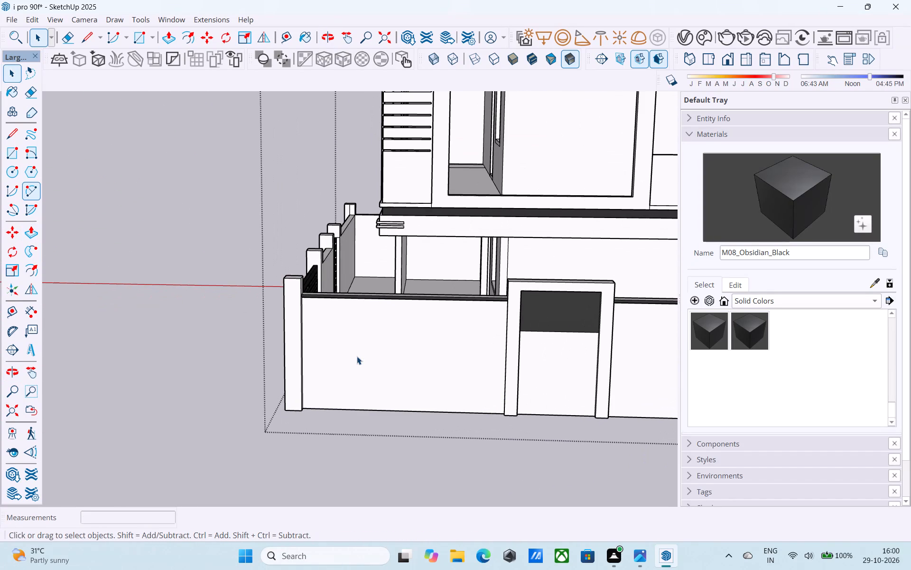
key(l)
key(r)
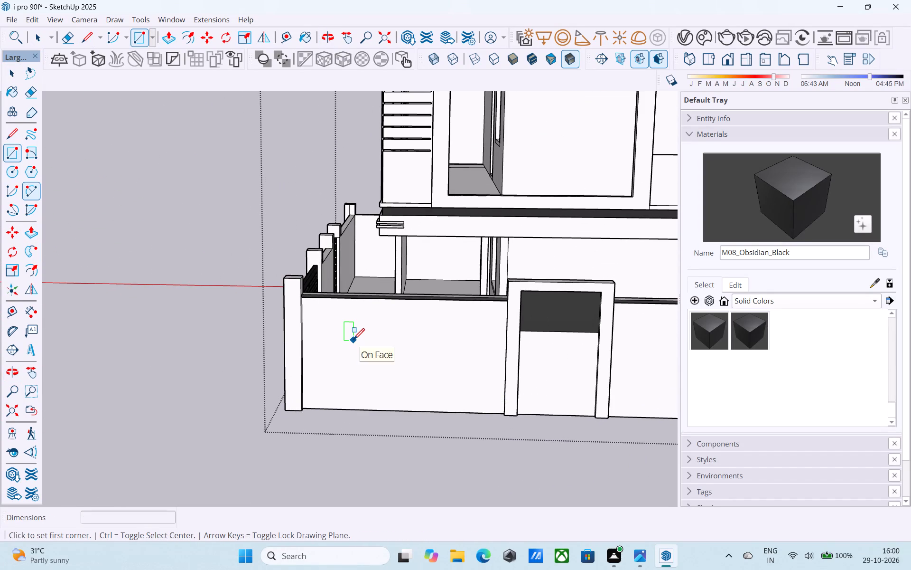
click(351, 332)
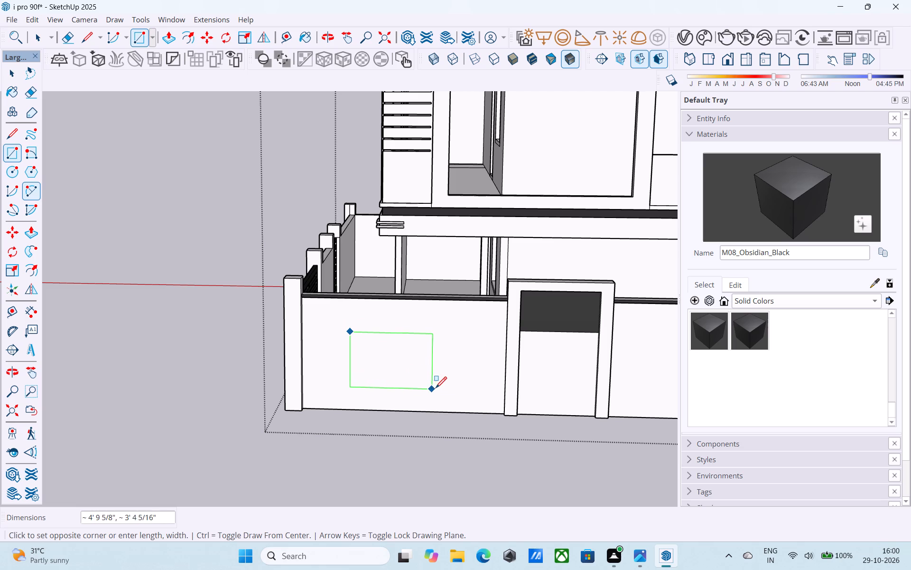
key(r)
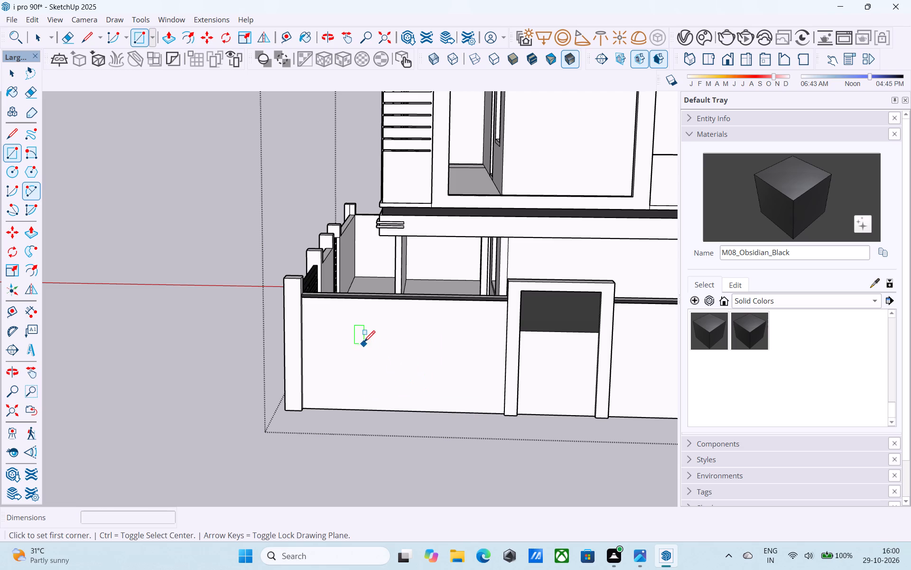
click(354, 323)
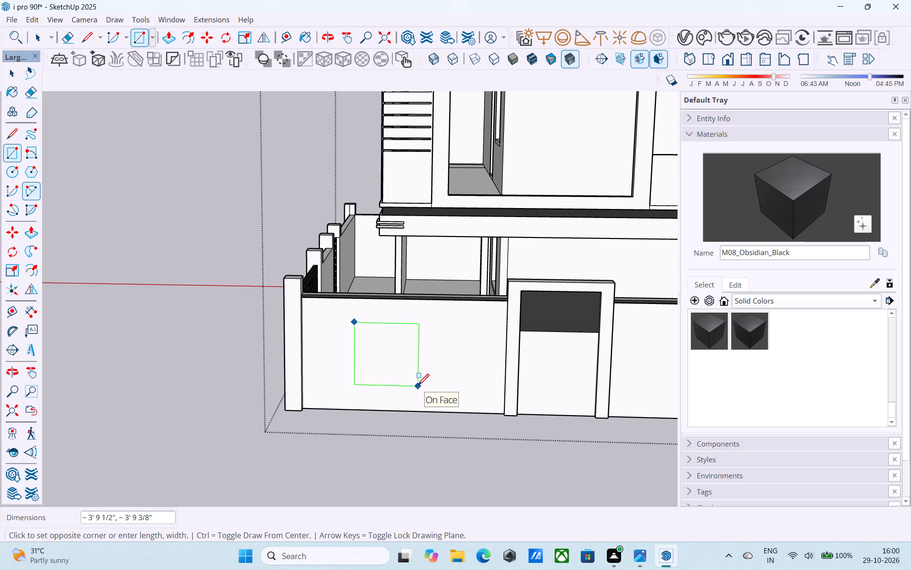
click(415, 384)
key(space)
Copy the square's vertical edge nearest the gate across to the opposite side and divide the spacing into 5 equal strips.
click(376, 368)
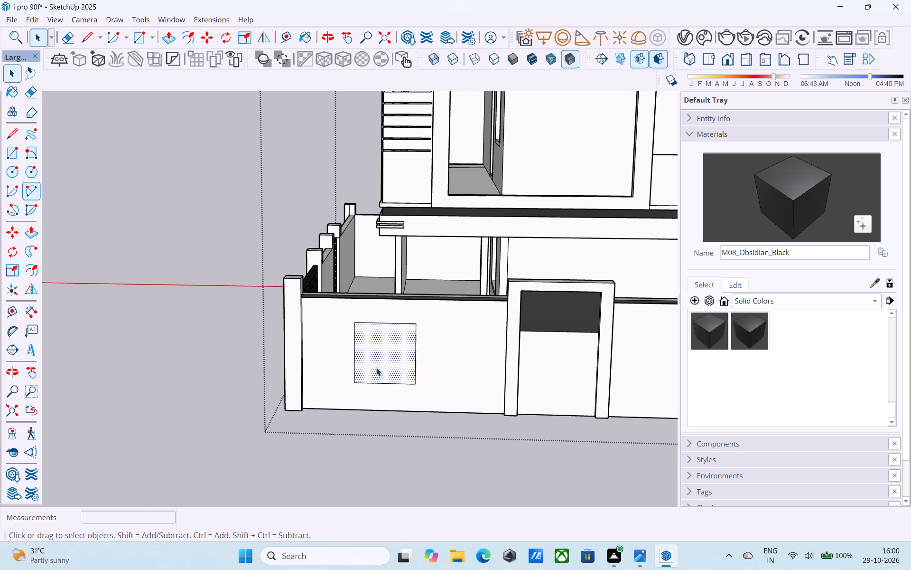
click(353, 351)
key(m)
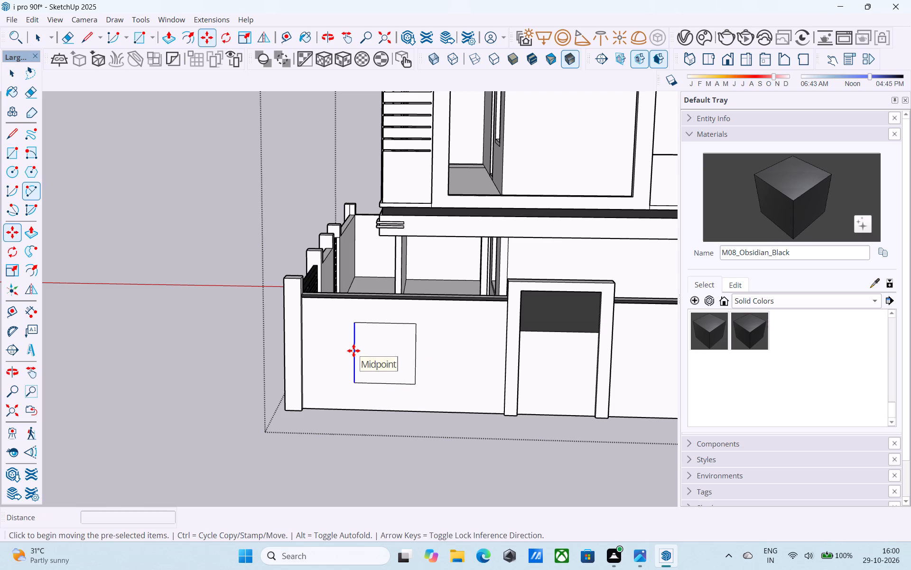
click(354, 327)
click(412, 327)
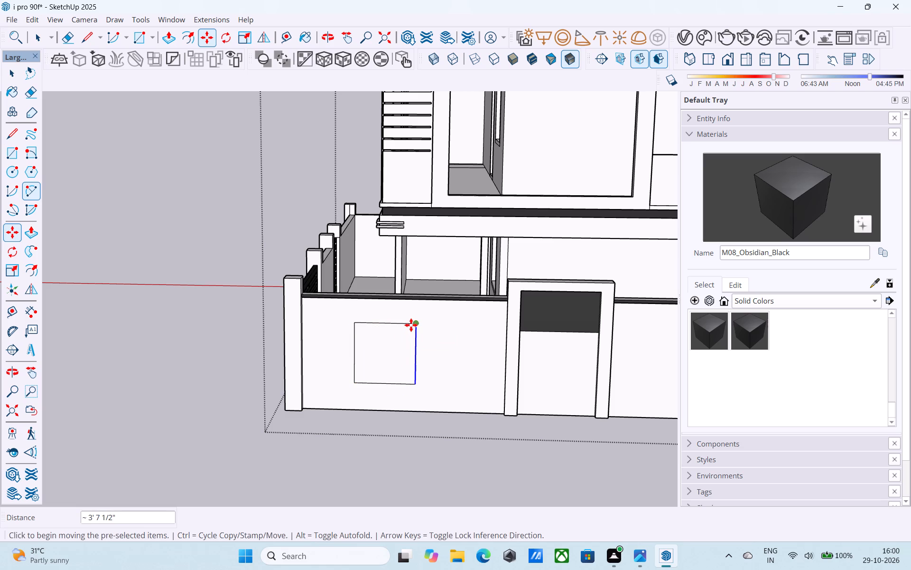
text(/5)
key(Return)
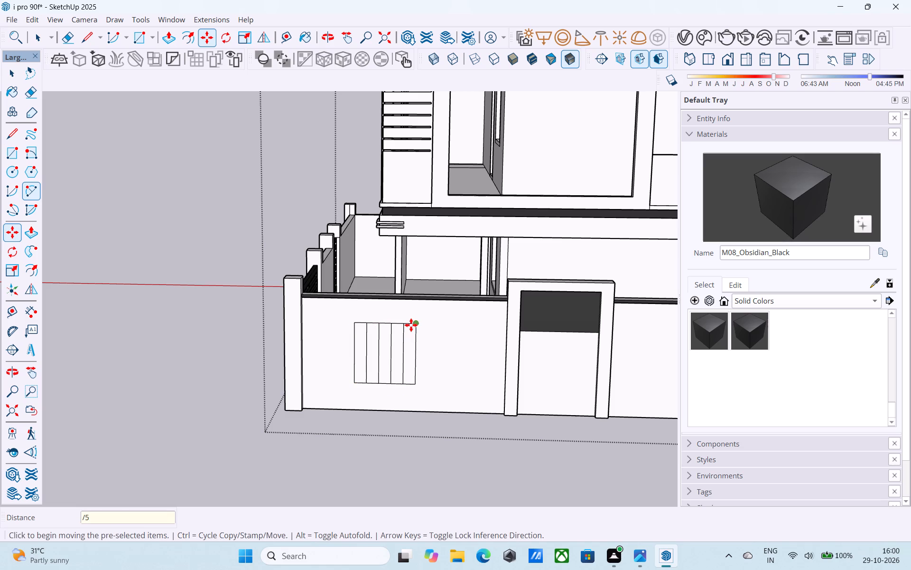
Paint the first, third and fifth vertical strips of the square with M08_Obsidian_Black.
click(807, 178)
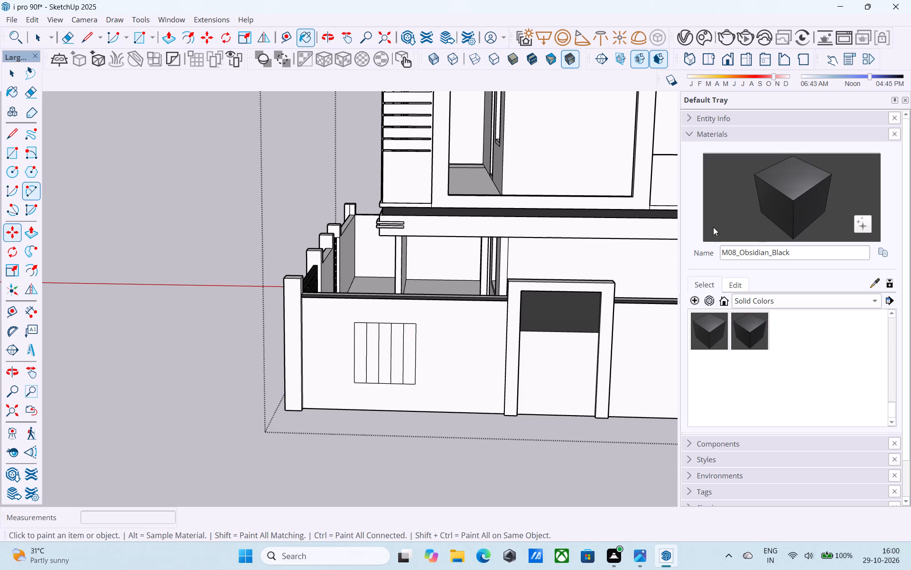
scroll(347, 351, up, 4)
click(367, 340)
click(400, 327)
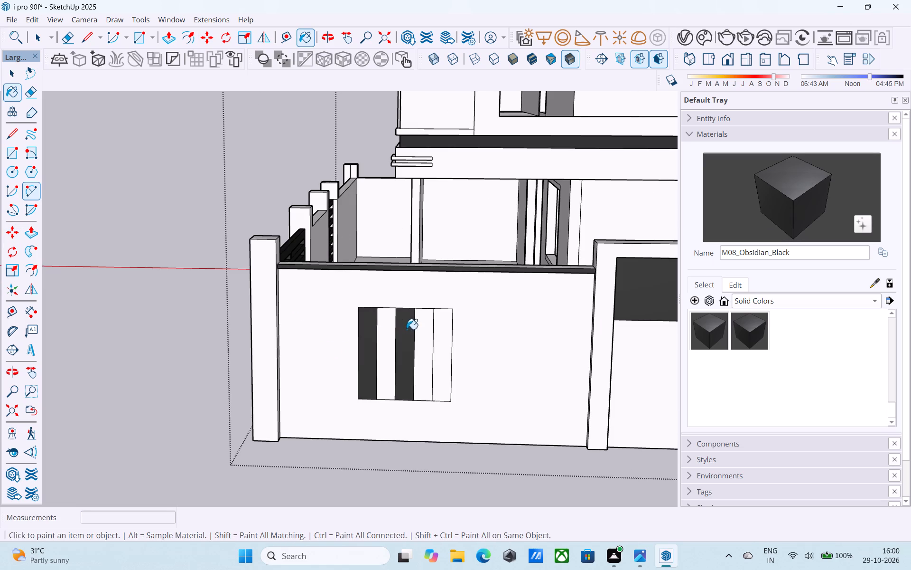
click(438, 331)
Erase the top and bottom edges bridging the white gaps, leaving three separate black vertical strips on the wall.
key(e)
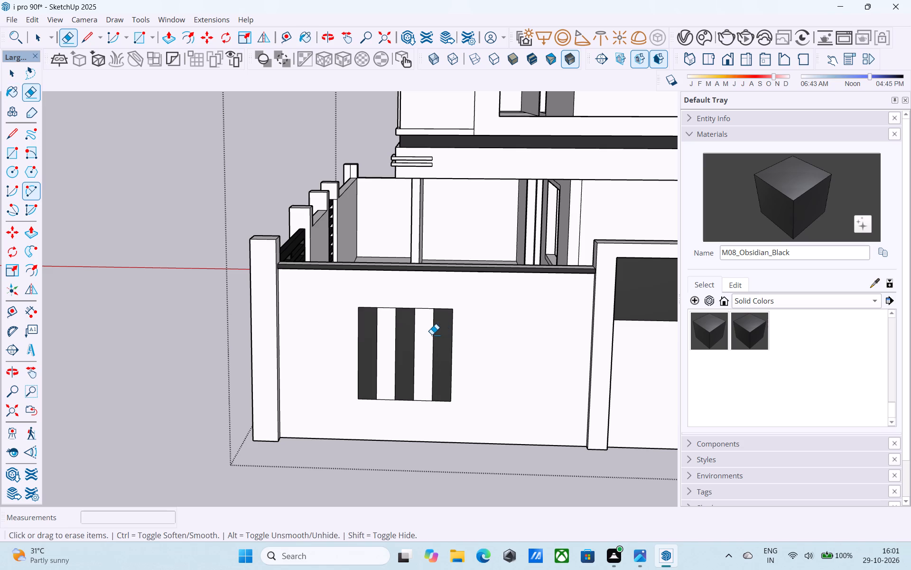
scroll(407, 349, up, 1)
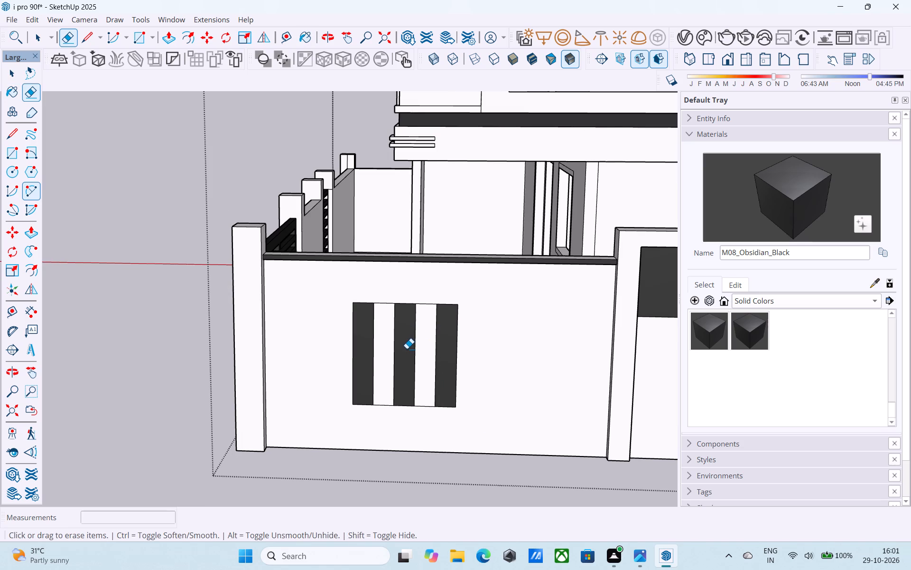
scroll(406, 349, up, 3)
scroll(398, 330, down, 1)
click(383, 295)
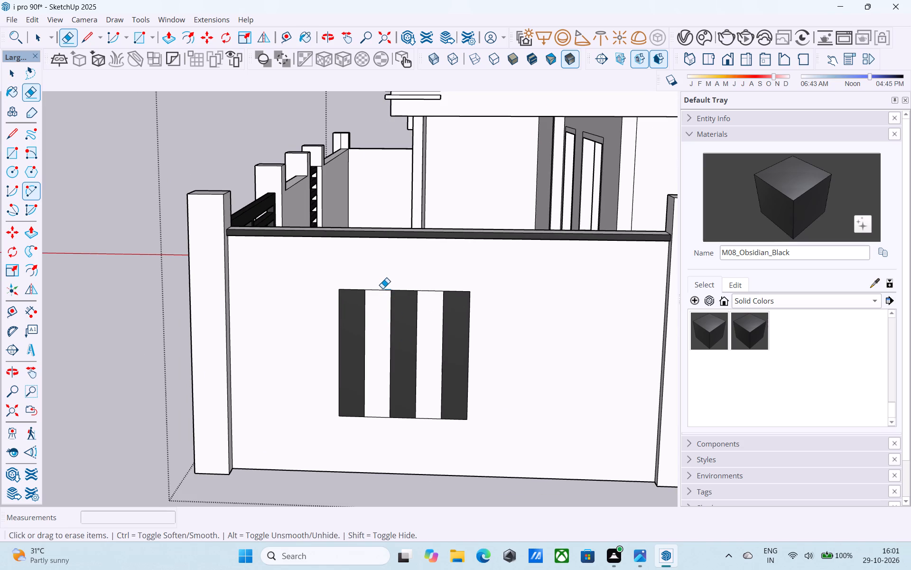
click(382, 288)
click(430, 294)
drag(428, 287, 428, 296)
drag(376, 290, 376, 294)
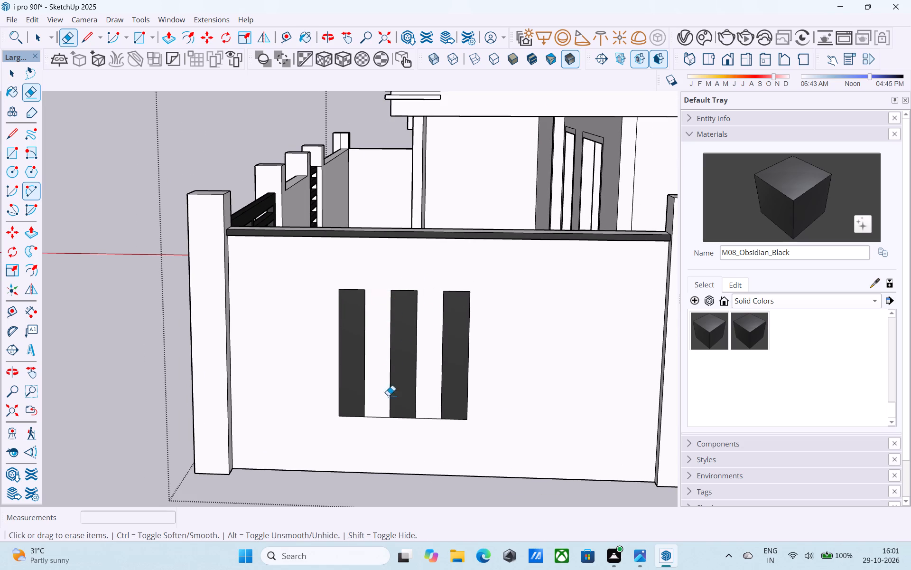
drag(378, 414, 379, 431)
drag(423, 418, 427, 432)
Copy the three black vertical strips 18' along the side wall onto the middle section, aligned from pillar base to frame base.
scroll(386, 417, down, 6)
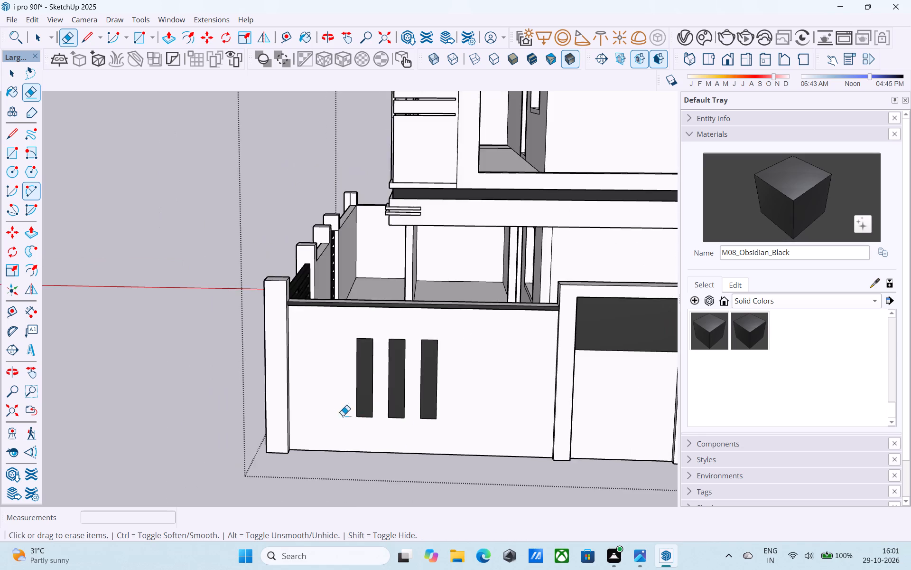
scroll(343, 416, down, 6)
scroll(299, 426, up, 1)
scroll(299, 426, down, 7)
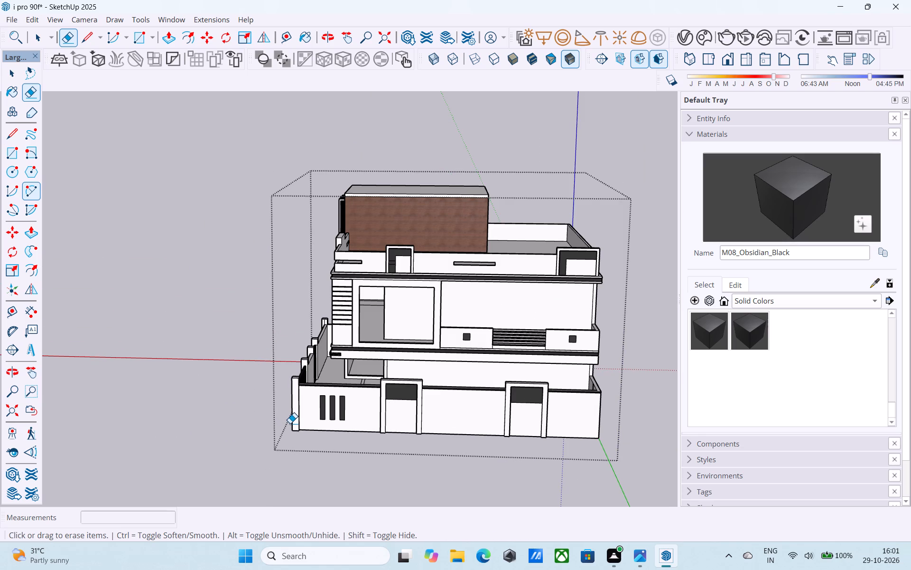
key(space)
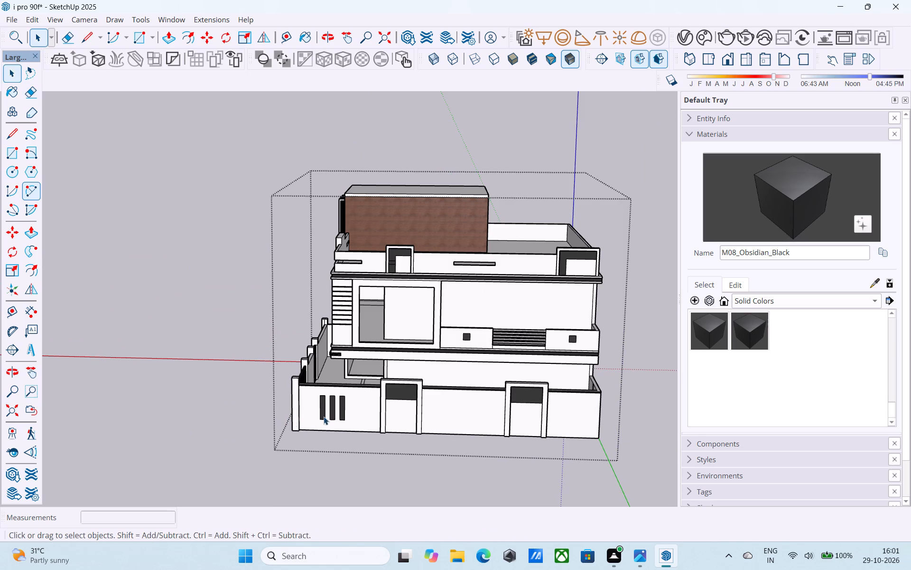
scroll(324, 416, up, 6)
click(324, 412)
scroll(325, 412, up, 5)
shift+click(351, 407)
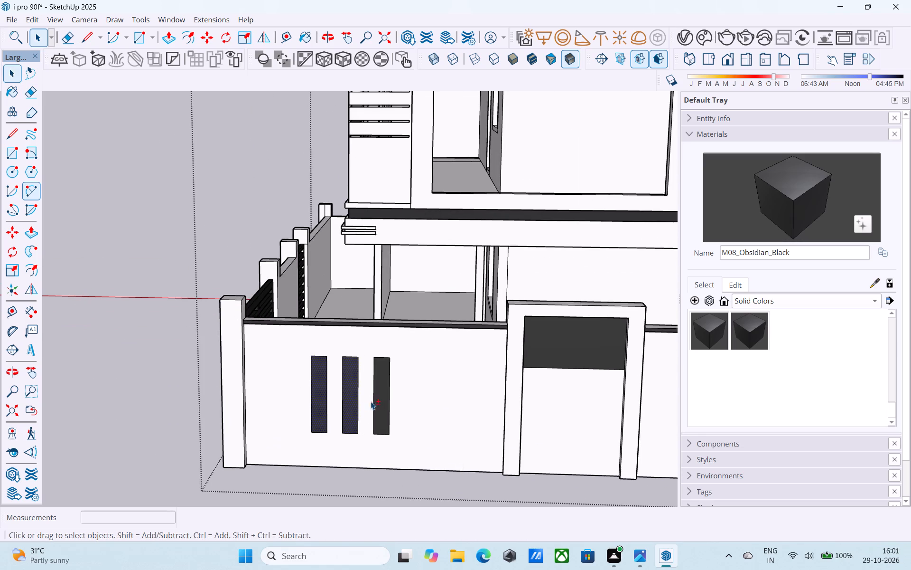
shift+click(378, 398)
key(m)
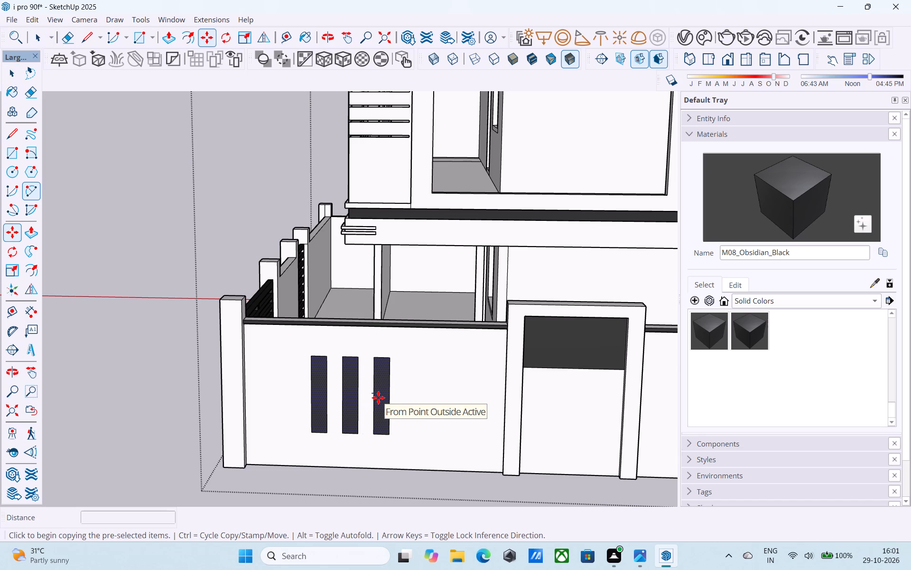
scroll(378, 398, down, 6)
middle_drag(378, 398, 359, 388)
scroll(312, 430, up, 15)
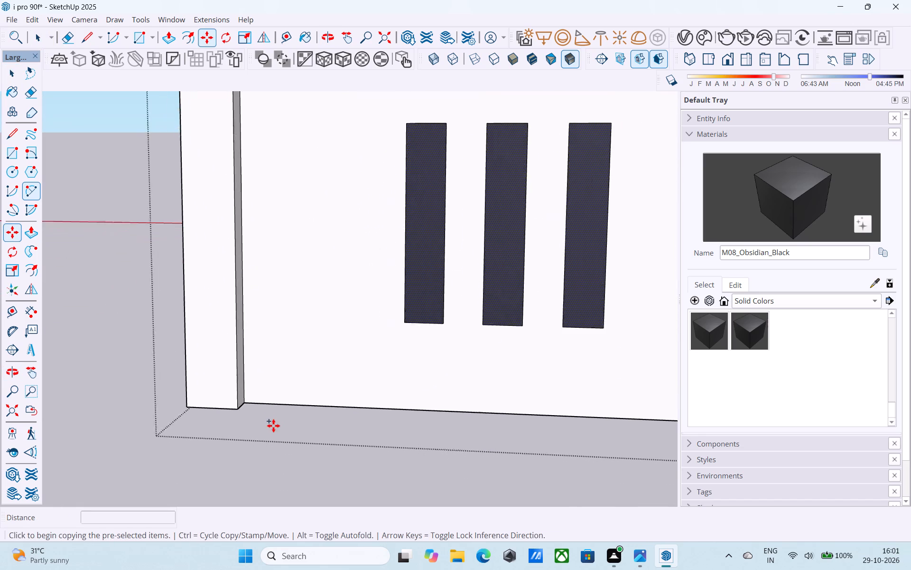
scroll(273, 426, up, 4)
click(239, 396)
scroll(239, 396, down, 4)
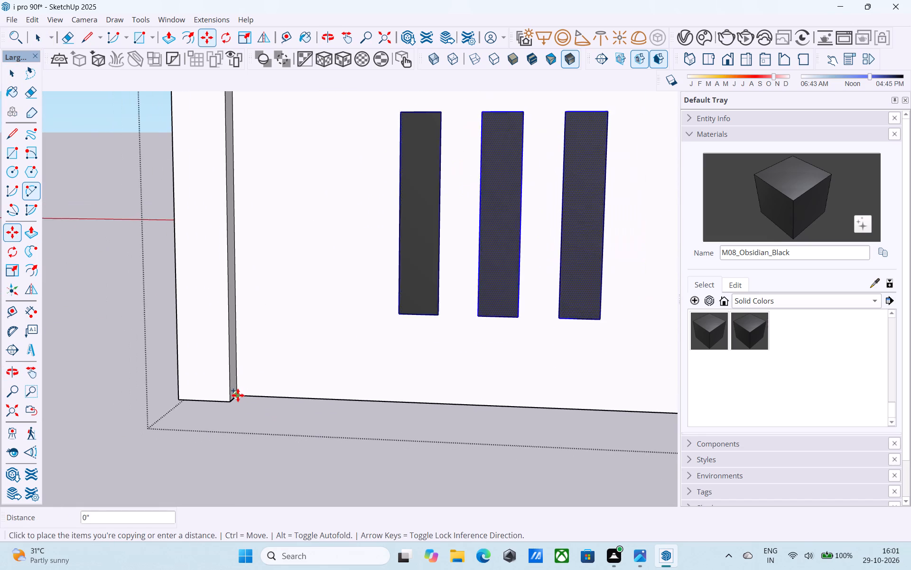
scroll(238, 395, down, 18)
middle_drag(432, 405, 382, 407)
scroll(370, 410, up, 8)
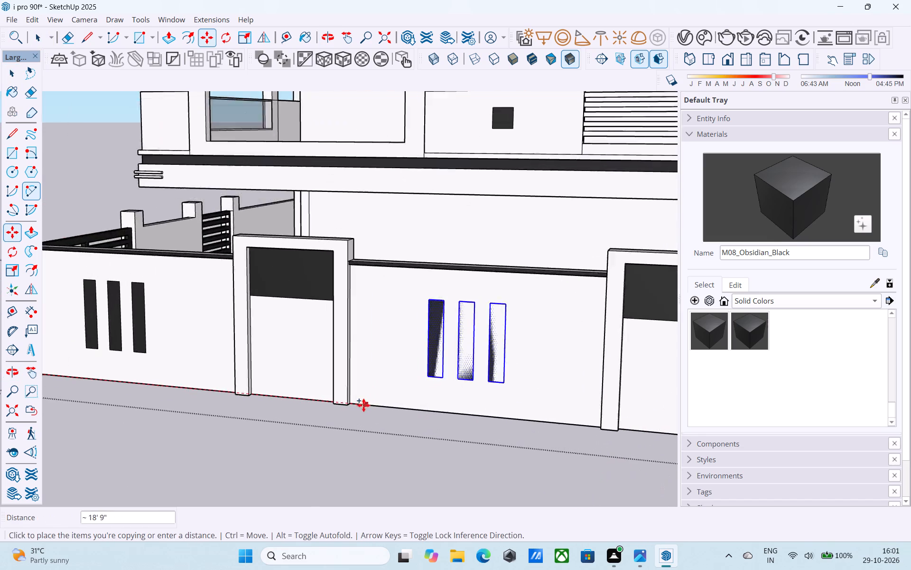
scroll(363, 405, up, 20)
click(341, 376)
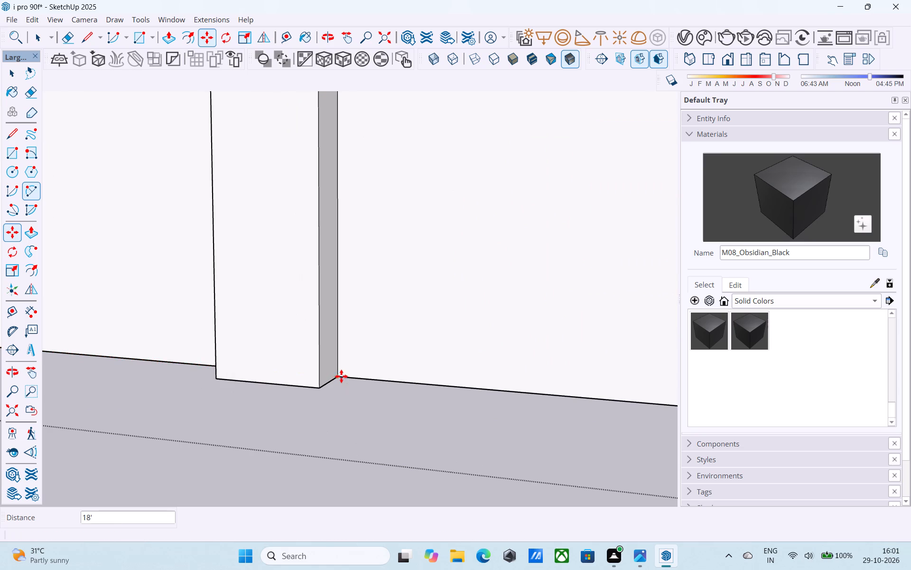
Copy the middle section's three black vertical strips about 16' 7" along the side wall onto the rear section.
scroll(274, 402, down, 19)
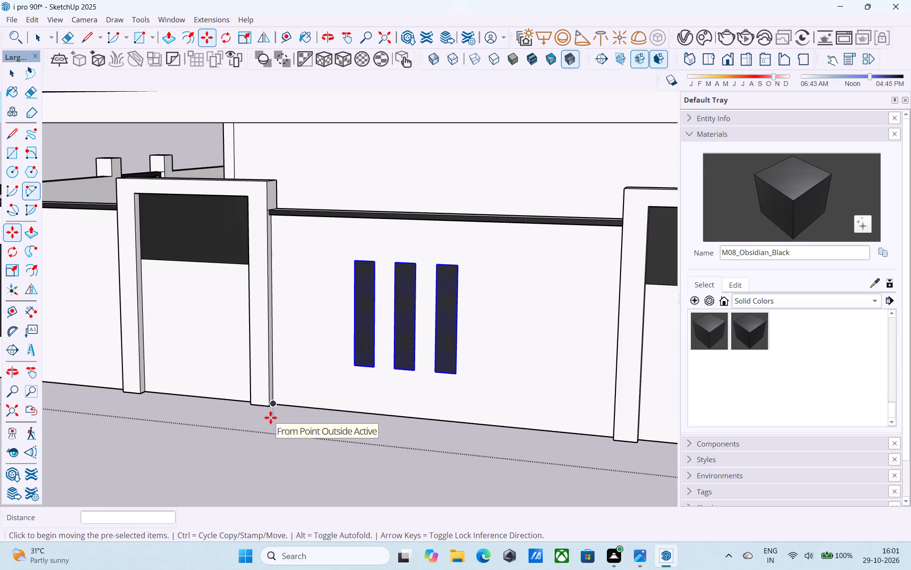
scroll(273, 416, down, 12)
middle_drag(372, 411, 346, 407)
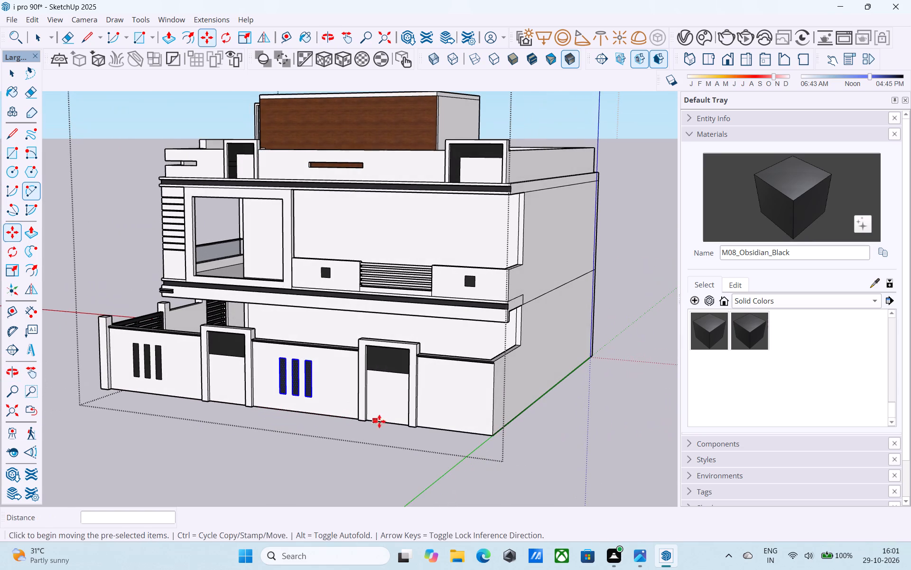
middle_drag(314, 402, 322, 406)
ctrl+scroll(314, 407, up, 7)
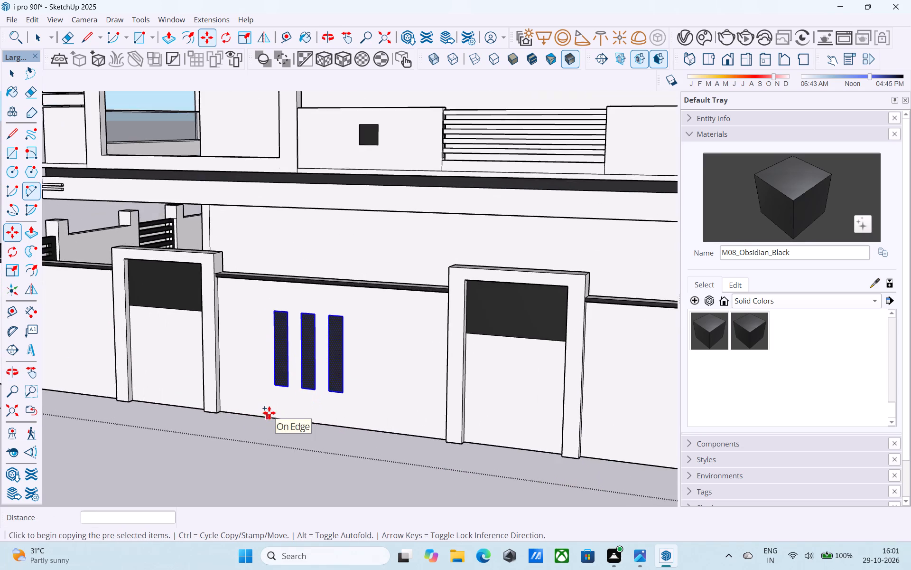
scroll(267, 414, down, 1)
middle_drag(264, 415, 239, 420)
middle_drag(212, 415, 247, 415)
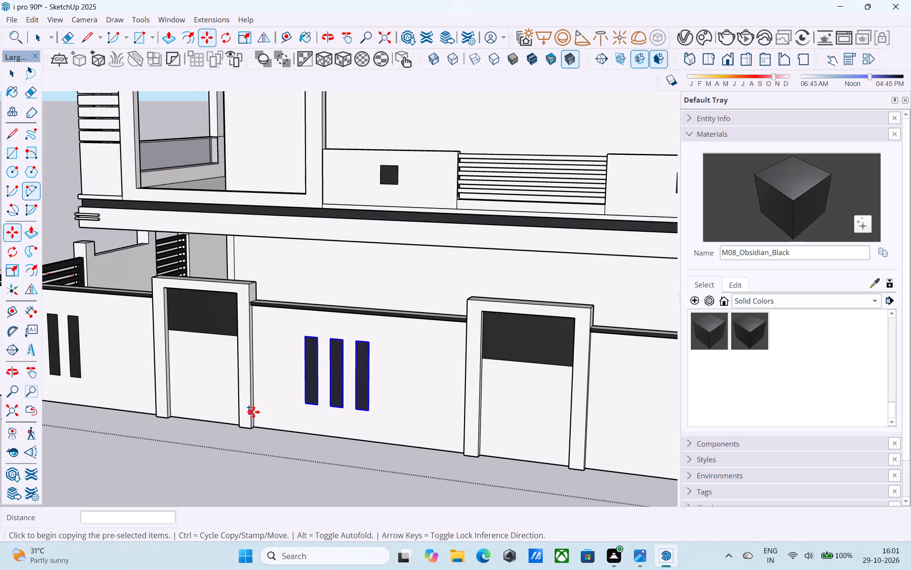
click(305, 404)
scroll(366, 413, down, 5)
middle_drag(376, 419, 347, 411)
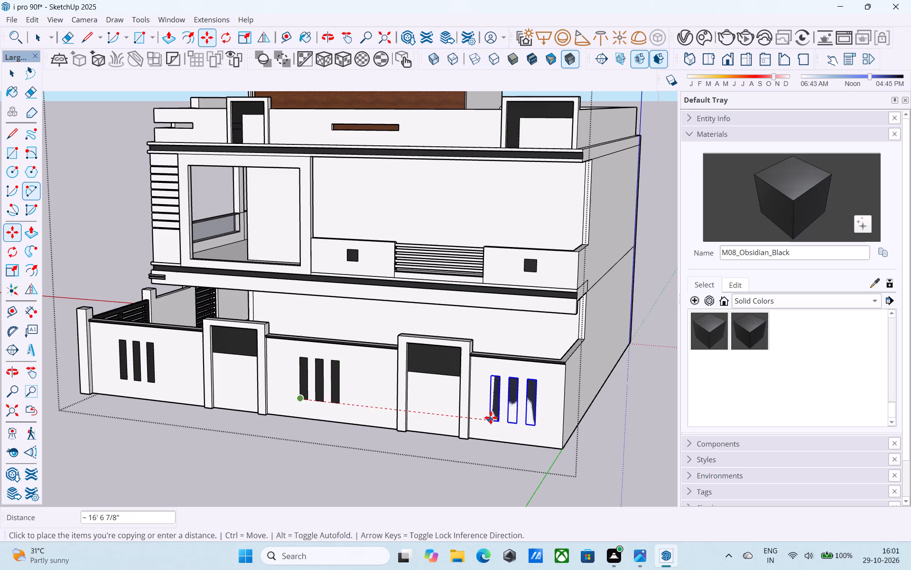
click(491, 418)
key(space)
Save the model.
scroll(491, 418, down, 4)
key(ctrl+s)
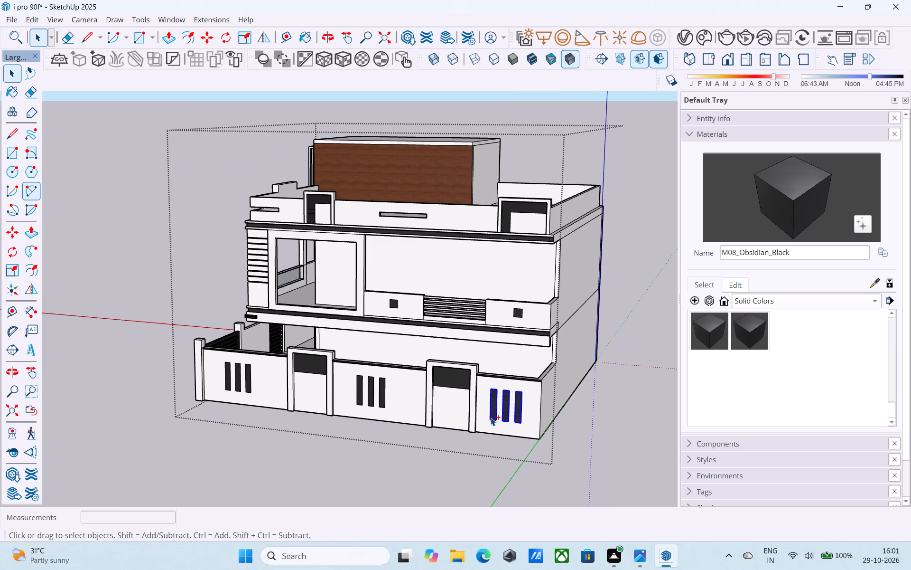
Examine the whole house from the side compound wall with its black vertical strips round to the front elevation.
scroll(491, 418, down, 6)
middle_drag(490, 418, 539, 418)
drag(565, 412, 570, 411)
scroll(454, 401, down, 4)
middle_drag(410, 401, 506, 401)
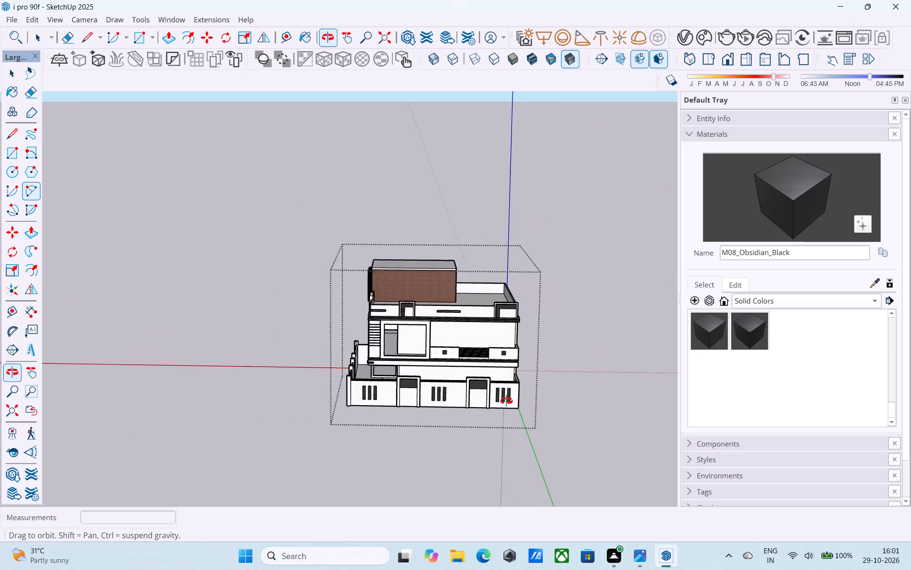
middle_drag(506, 401, 737, 395)
scroll(291, 370, up, 5)
middle_drag(299, 369, 372, 375)
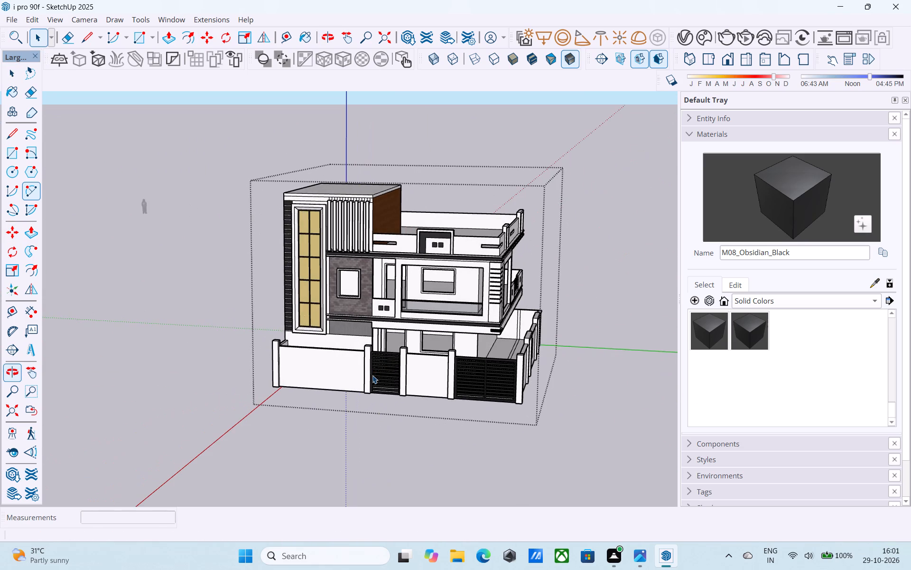
scroll(377, 375, down, 4)
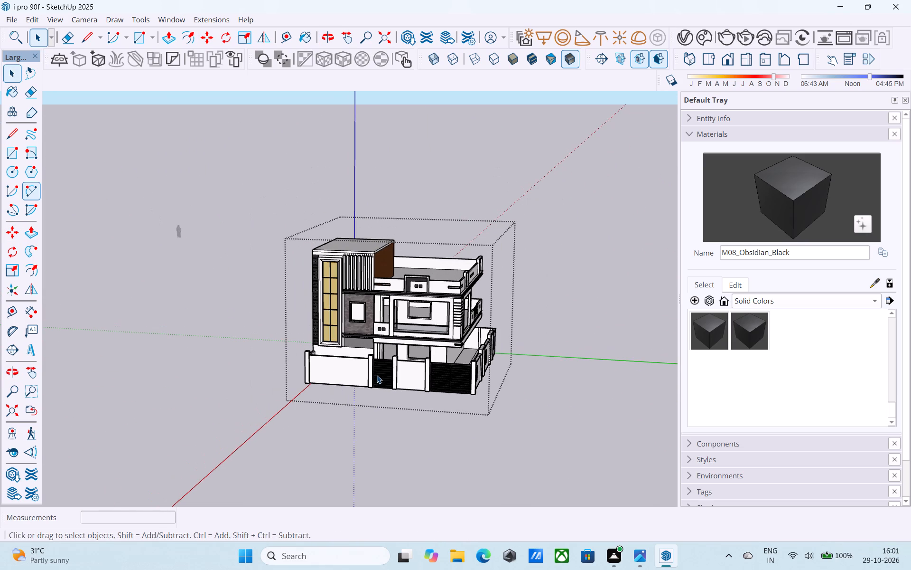
Save the model again with the whole house in the front corner view.
key(ctrl+s)
scroll(377, 375, down, 2)
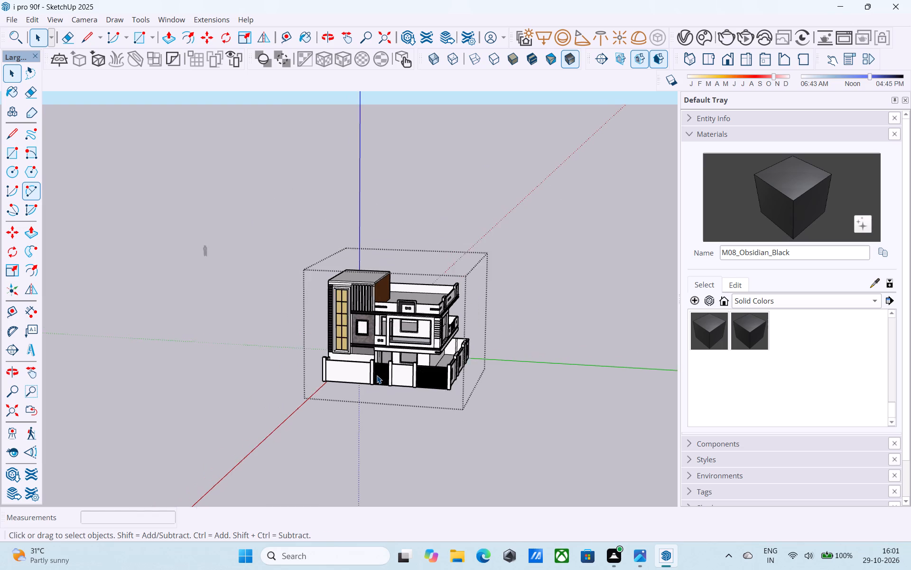
Place horizontal guides on the front wall section between the gates, about 1' 8" above its base and 1' 11 1/2" below its top.
scroll(377, 375, down, 2)
middle_drag(377, 375, 428, 367)
scroll(496, 365, up, 7)
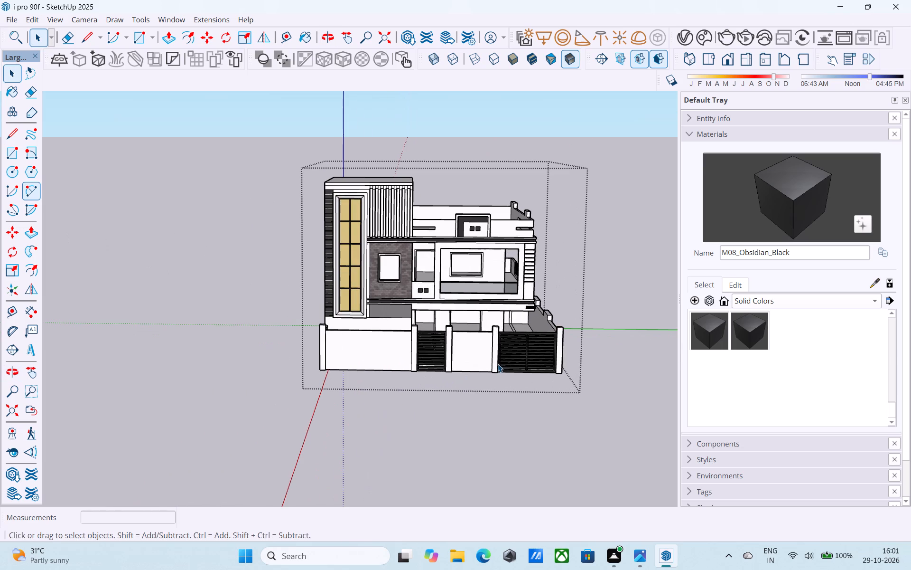
middle_drag(498, 364, 487, 357)
scroll(489, 356, up, 5)
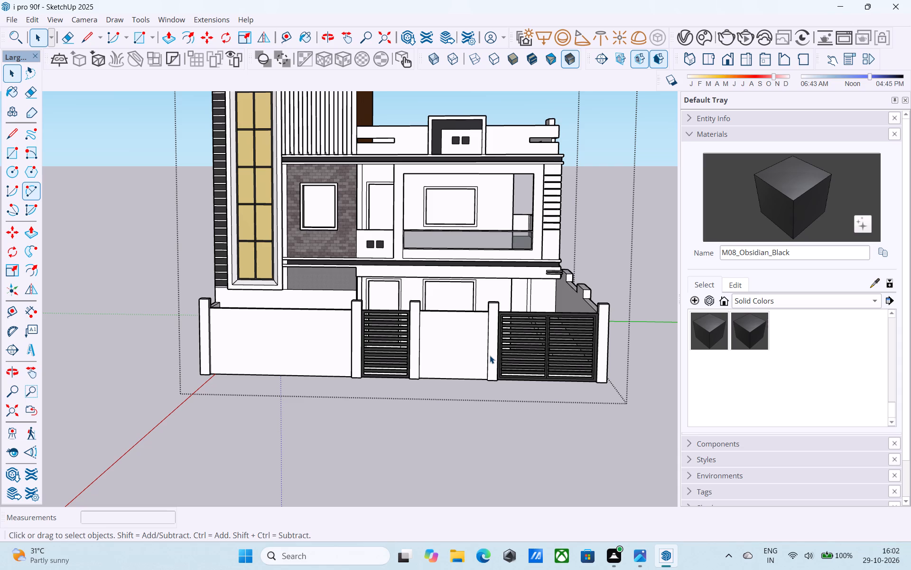
scroll(490, 355, down, 5)
middle_drag(484, 362, 473, 358)
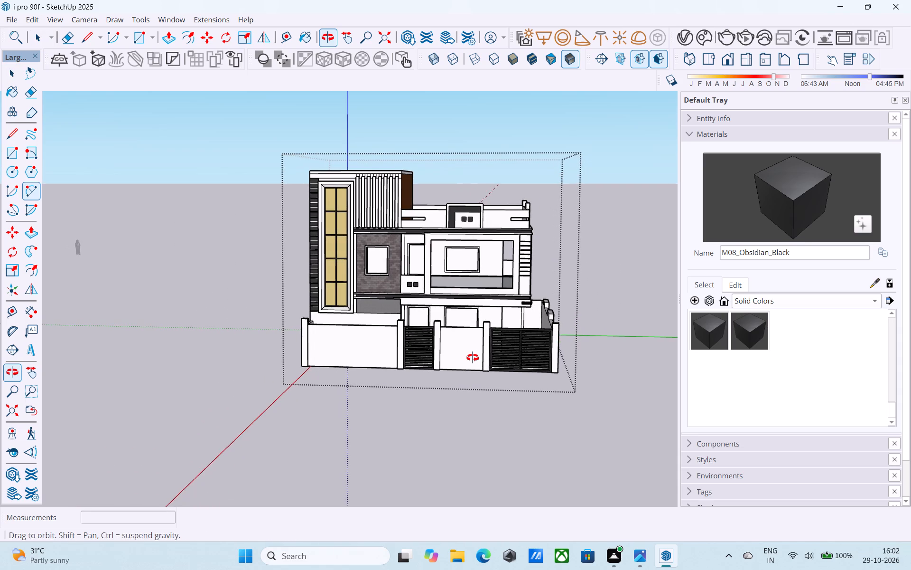
middle_drag(473, 358, 468, 366)
scroll(458, 350, up, 10)
middle_drag(455, 349, 445, 348)
key(t)
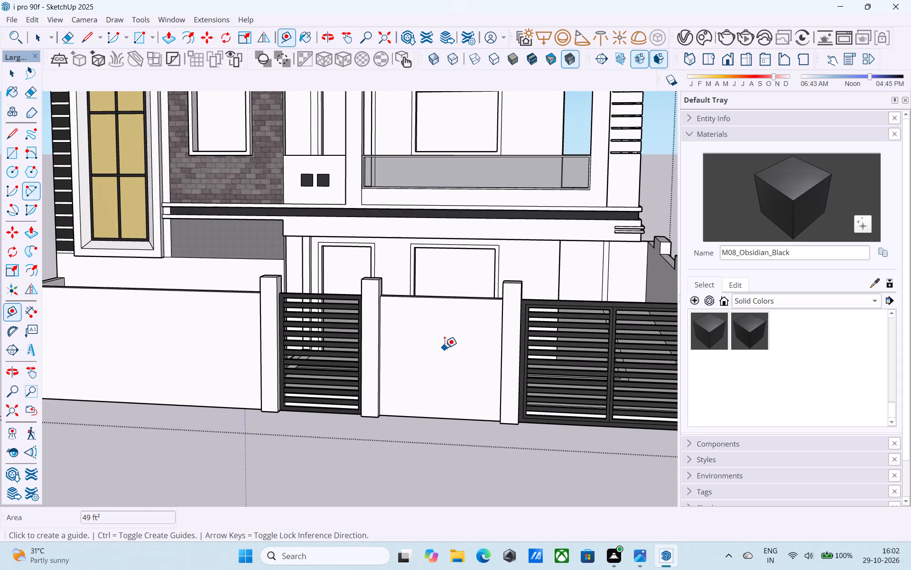
click(438, 418)
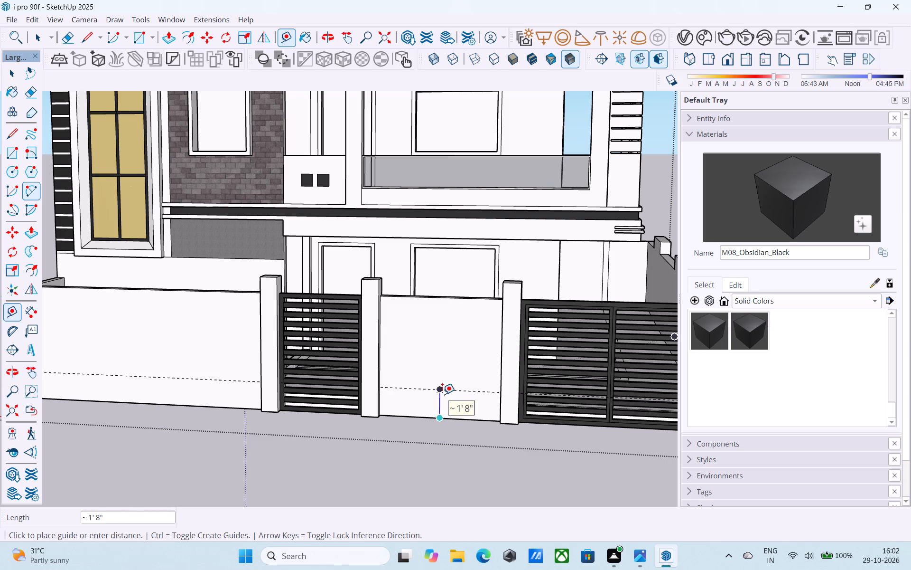
click(442, 394)
click(438, 299)
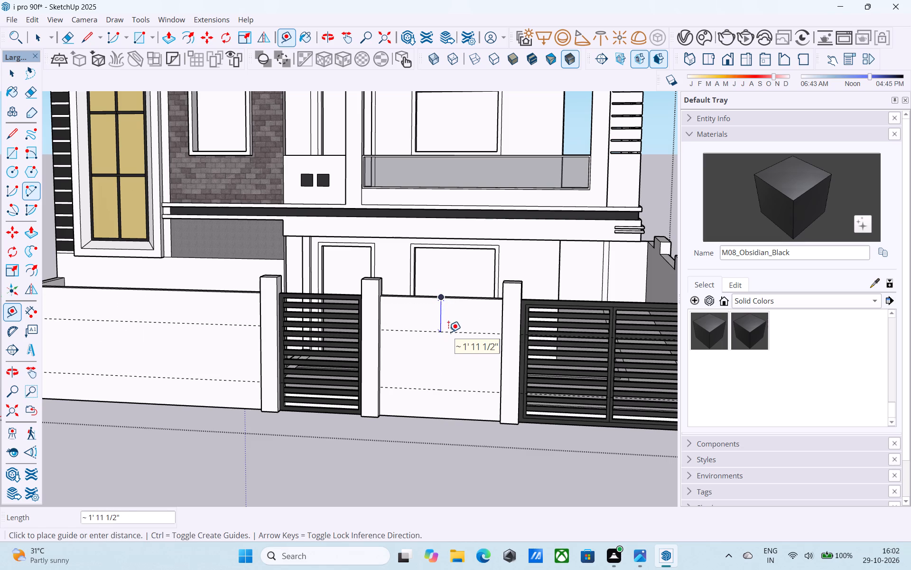
click(448, 332)
Draw a rectangle about 5' wide by 3' 4" high between the two guides on the front wall section.
key(r)
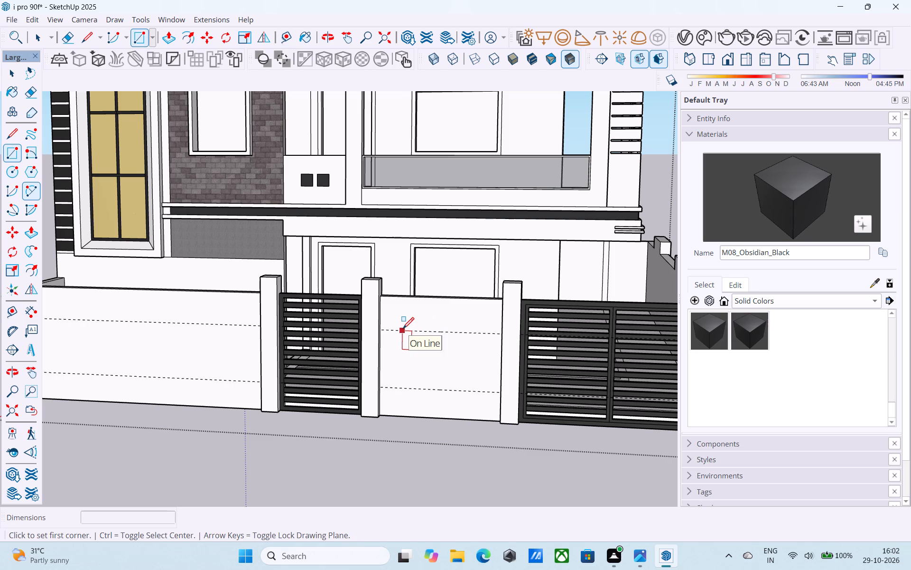
click(403, 330)
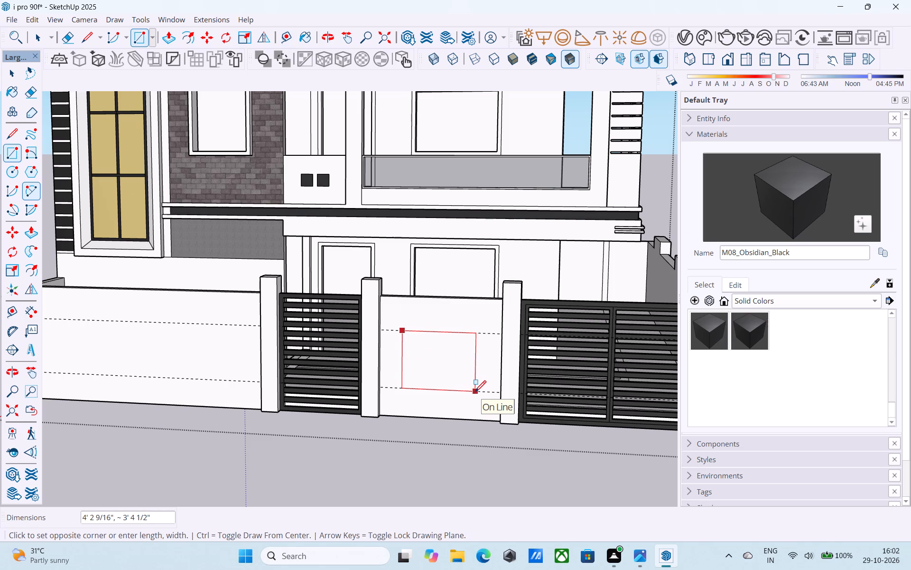
key(r)
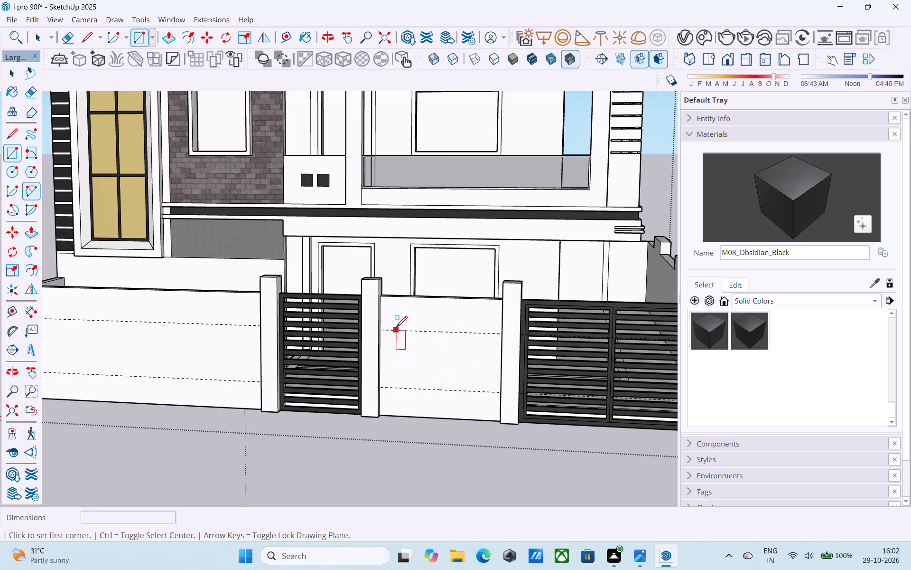
click(396, 328)
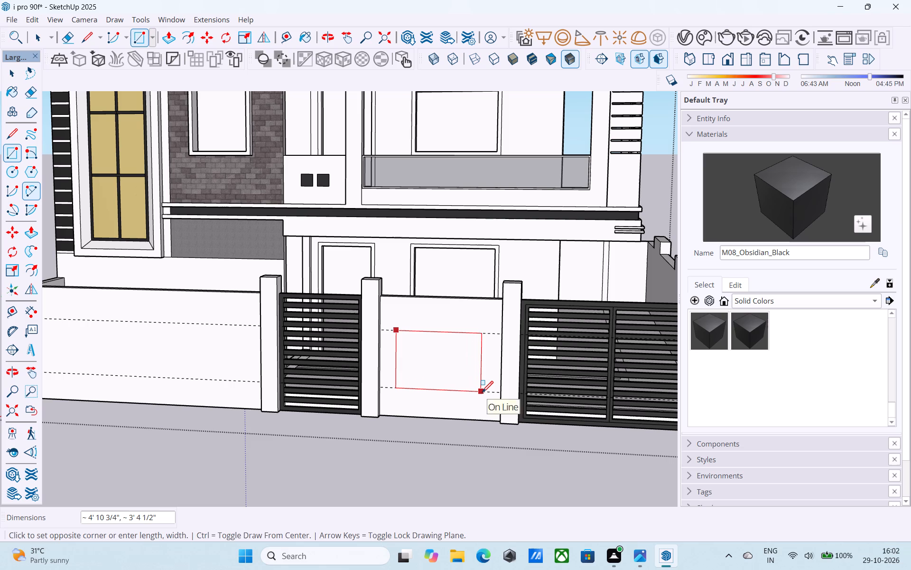
click(483, 393)
key(space)
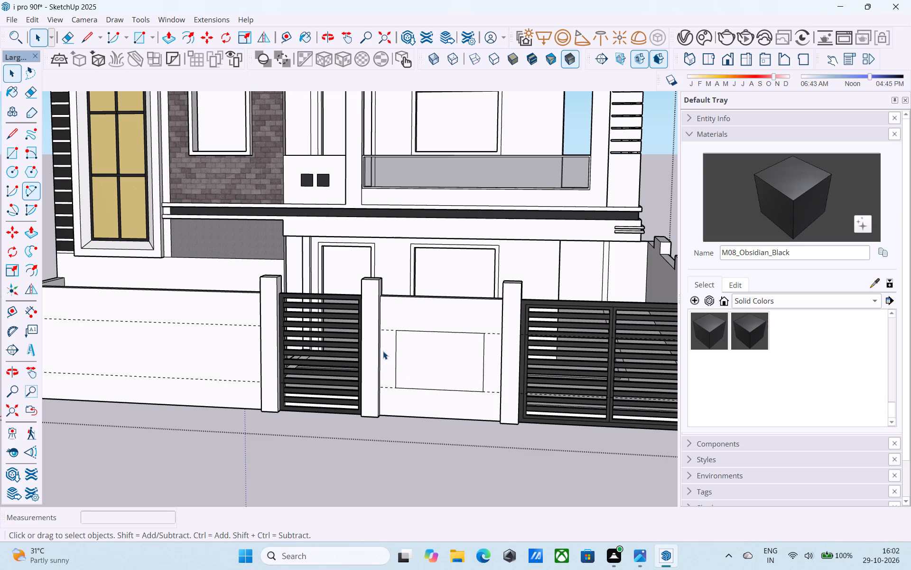
Copy the rectangle's vertical side edge to the opposite side and divide the span into 5 equal strips.
click(395, 352)
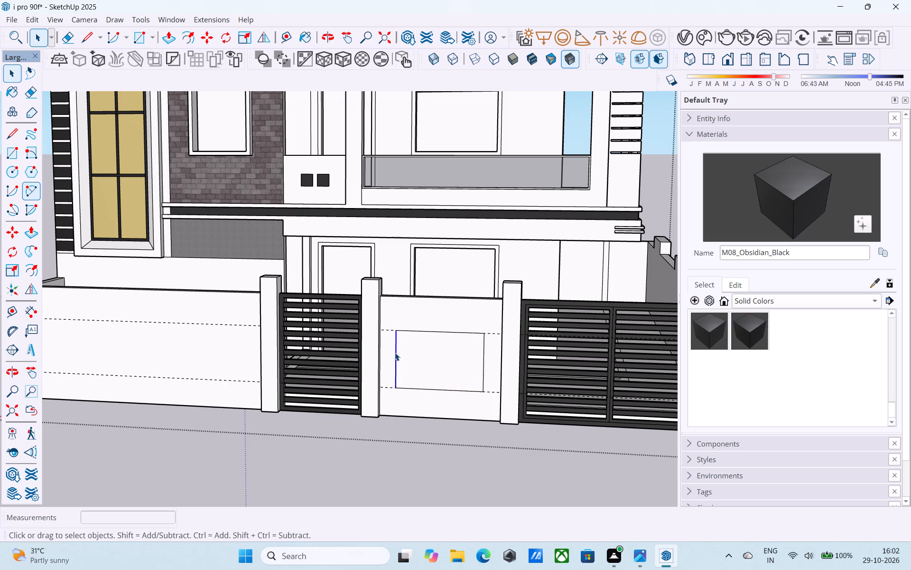
key(m)
click(397, 334)
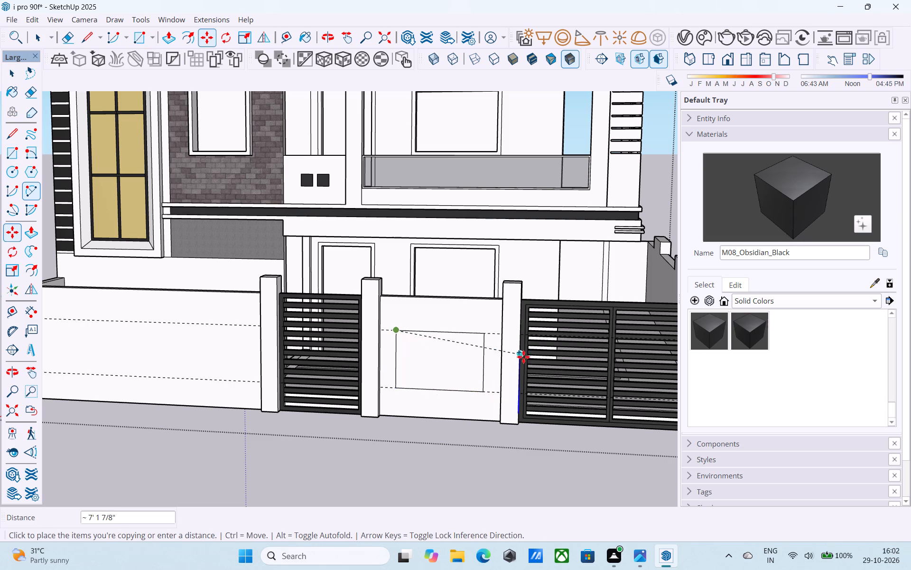
click(486, 337)
text(/5)
key(Return)
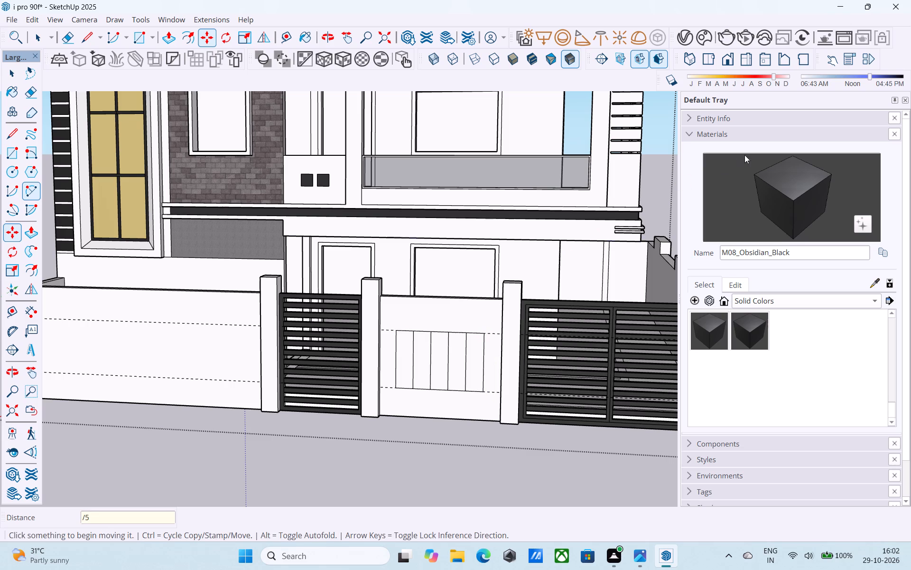
Paint the first, third and fifth strips of the front wall section with M08_Obsidian_Black.
click(781, 195)
click(408, 345)
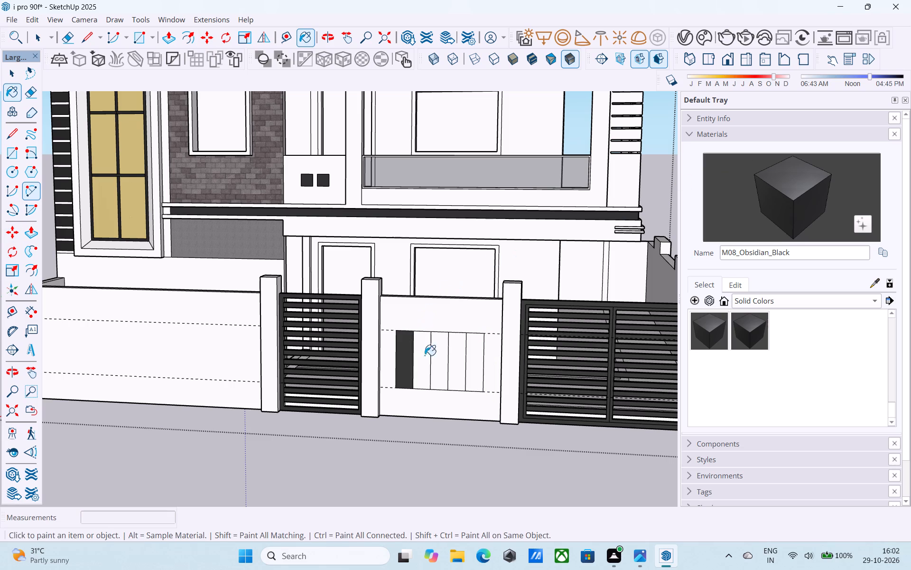
click(445, 352)
click(477, 359)
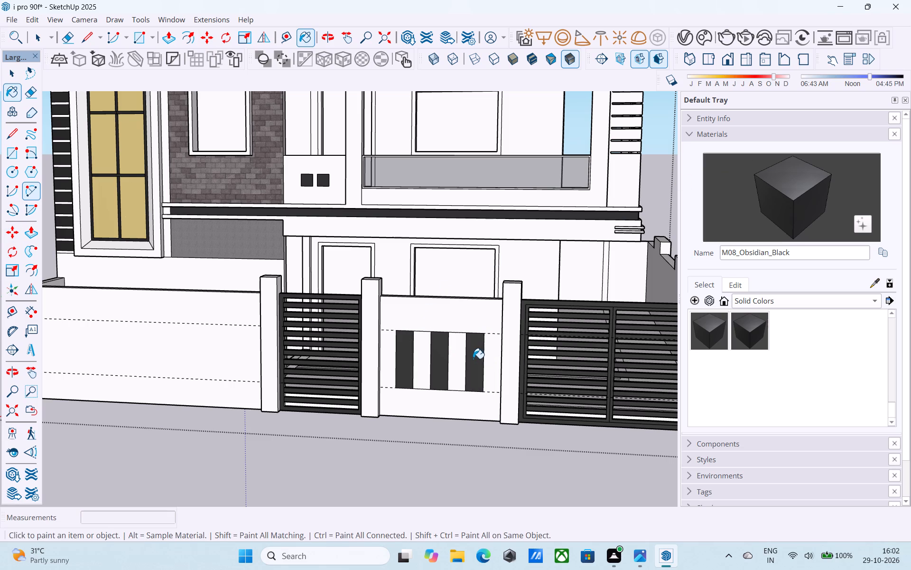
Erase the guides and the leftover top and bottom edges between the three black strips.
scroll(446, 337, up, 4)
key(e)
scroll(388, 321, up, 2)
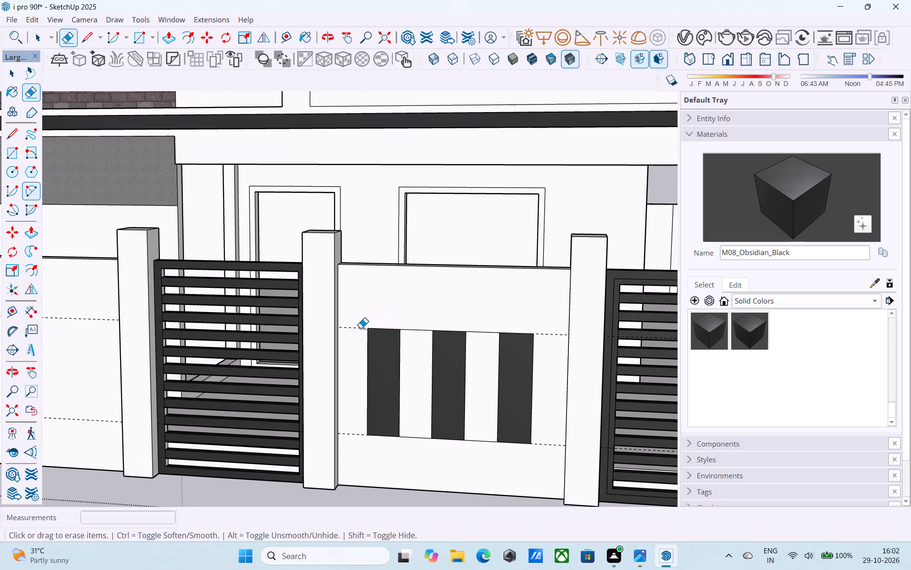
click(359, 329)
drag(413, 334, 417, 327)
drag(477, 334, 480, 325)
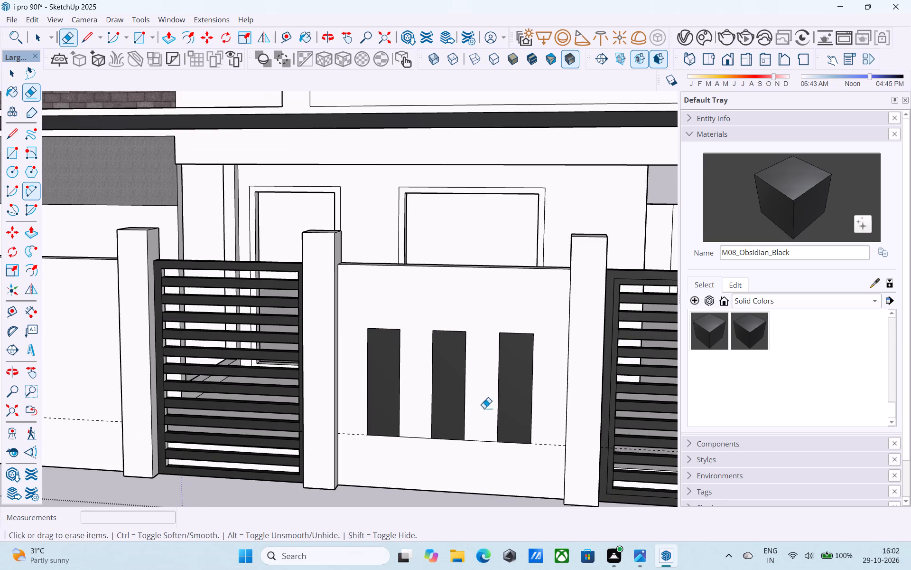
drag(492, 439, 490, 453)
click(410, 438)
Examine the whole house from the side compound wall round to the front elevation with its new black strips.
scroll(437, 458, down, 6)
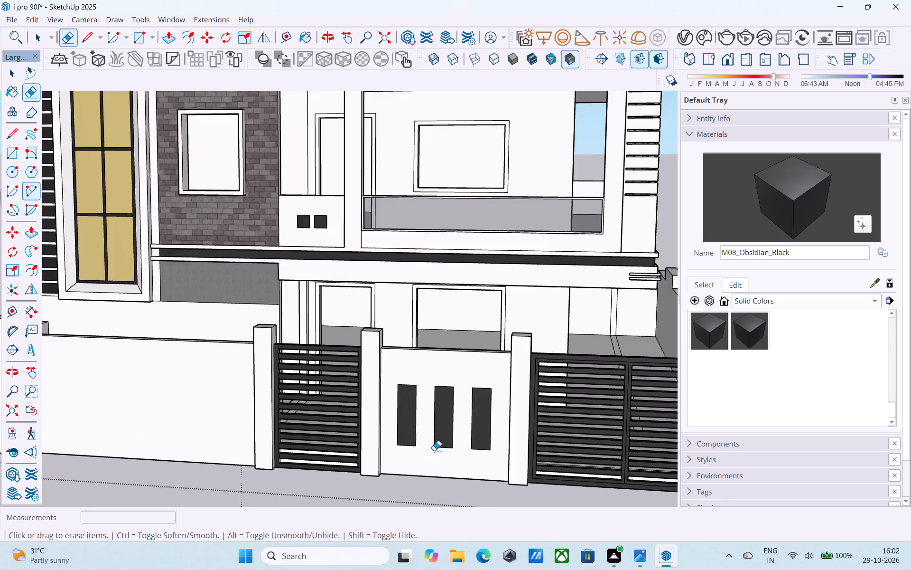
scroll(434, 451, down, 14)
middle_drag(441, 446, 398, 437)
scroll(390, 437, up, 5)
scroll(440, 445, down, 5)
middle_drag(472, 441, 227, 401)
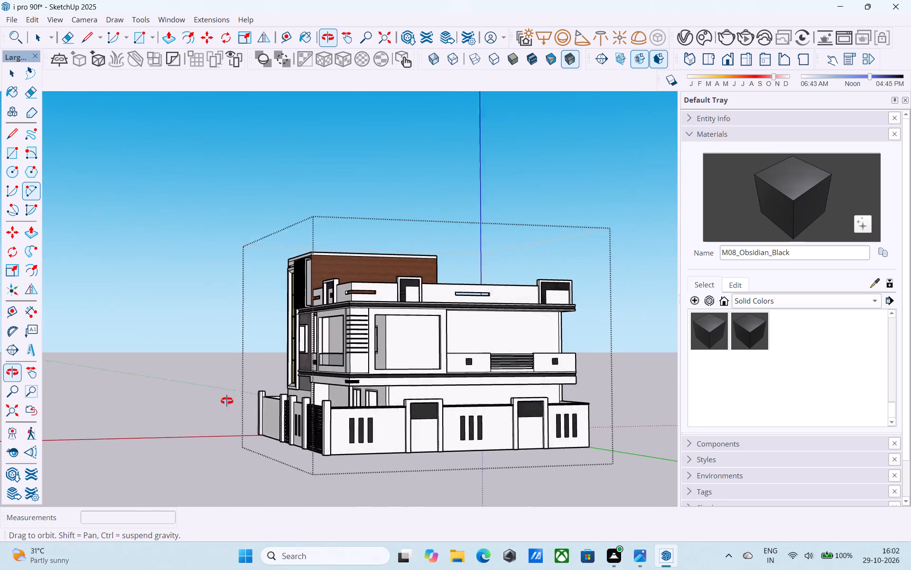
middle_drag(227, 401, 575, 402)
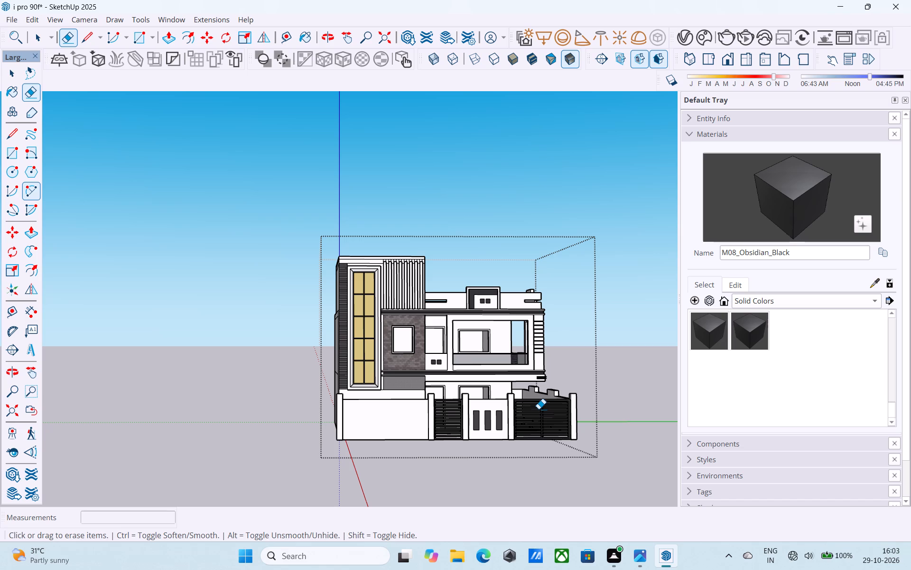
scroll(482, 403, up, 6)
scroll(480, 391, down, 3)
middle_drag(480, 391, 329, 392)
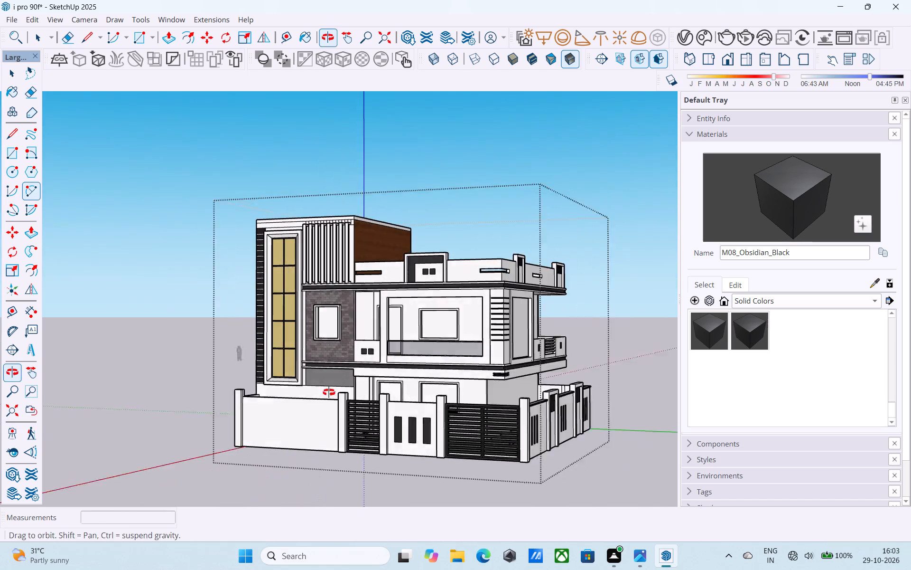
middle_drag(329, 392, 326, 392)
shift+middle_drag(372, 392, 388, 368)
Save the model.
key(ctrl+s)
key(space)
Offset the outline of the tower's roof face 1' inward.
scroll(387, 368, down, 5)
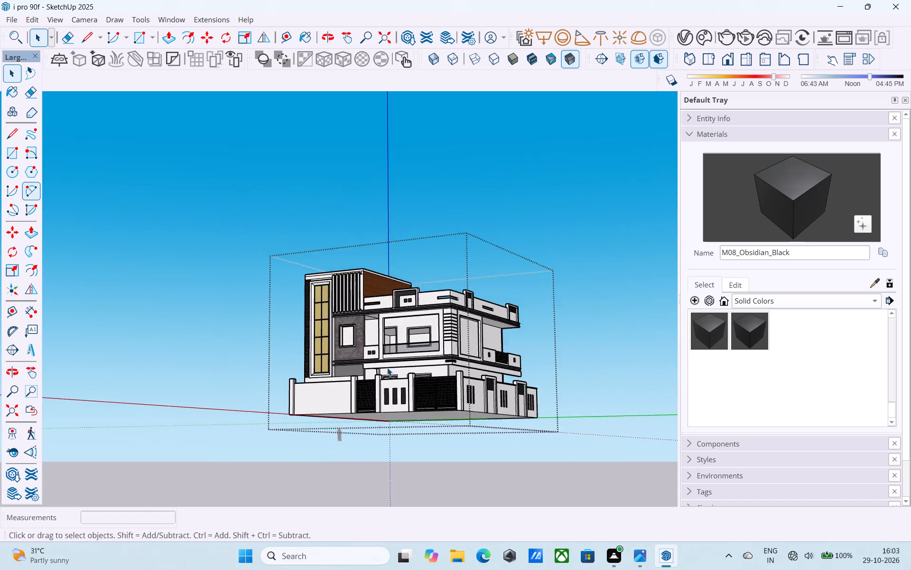
middle_drag(387, 368, 398, 415)
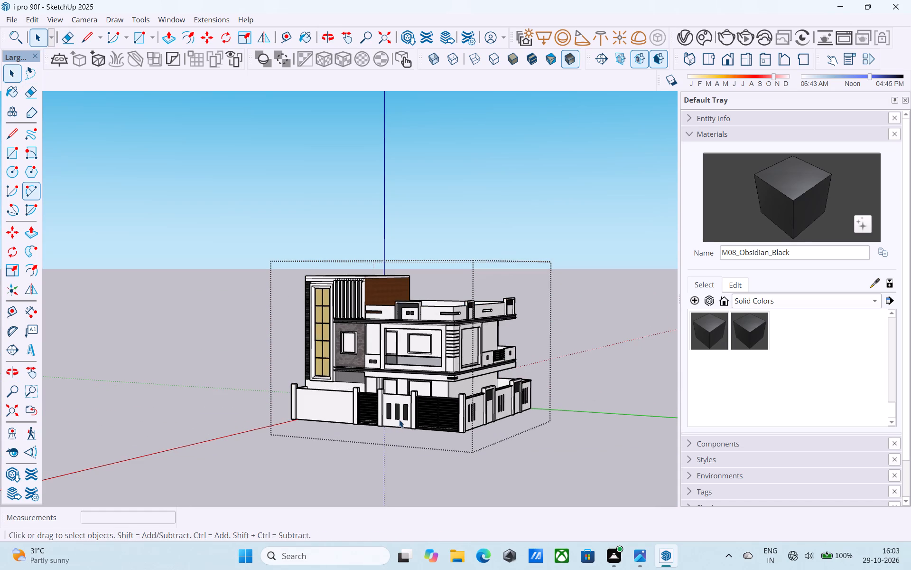
middle_drag(400, 396, 513, 500)
scroll(372, 282, up, 6)
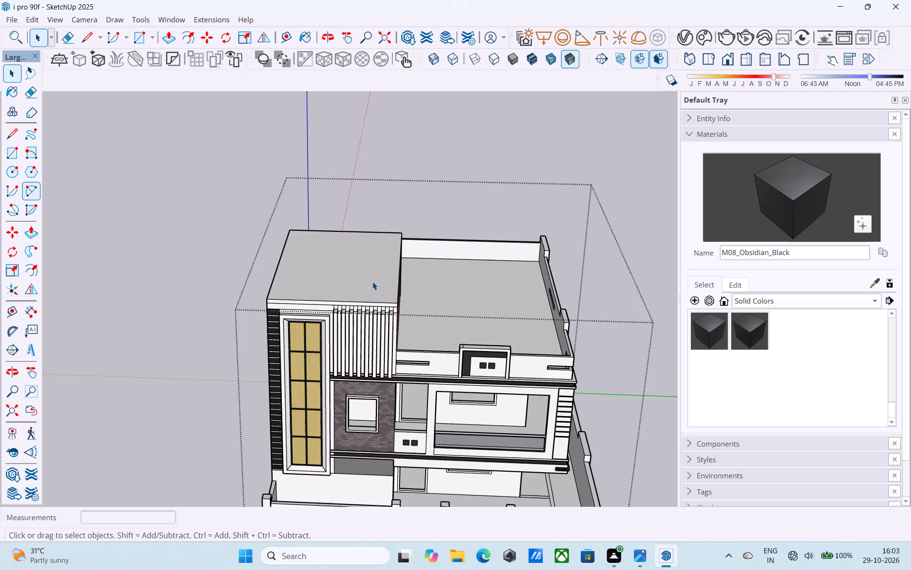
scroll(372, 282, down, 5)
middle_drag(372, 283, 384, 227)
scroll(385, 231, up, 5)
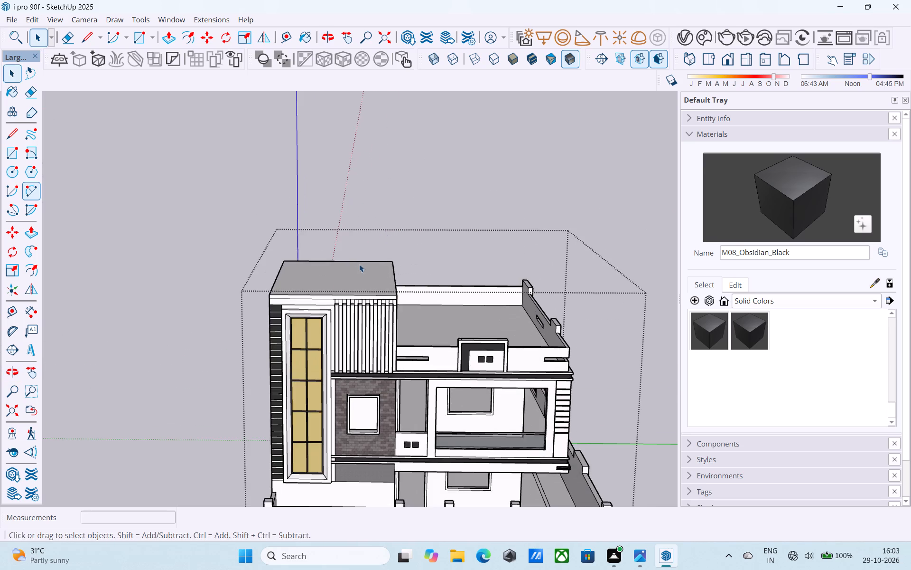
middle_drag(332, 286, 454, 380)
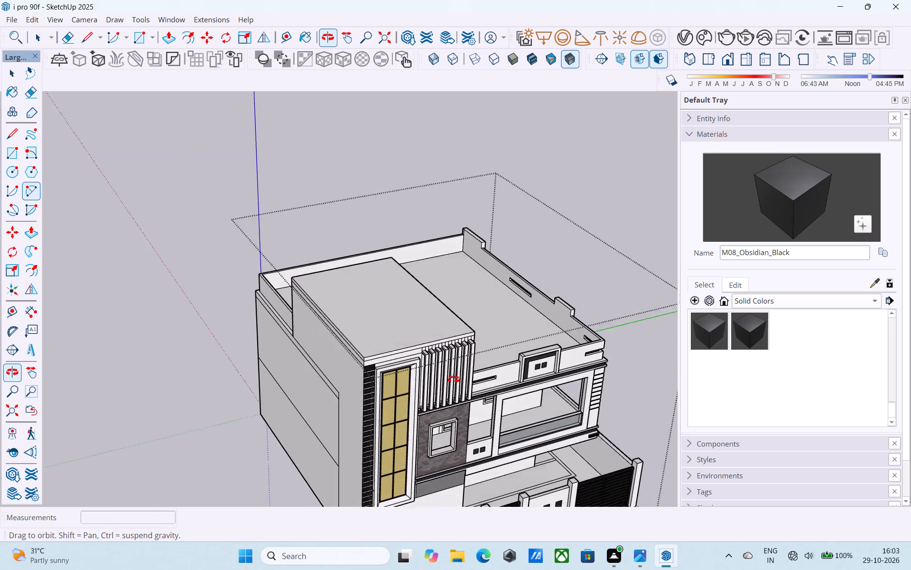
middle_drag(454, 380, 454, 380)
scroll(419, 339, up, 4)
click(374, 311)
scroll(371, 311, up, 1)
middle_click(364, 314)
key(f)
click(361, 315)
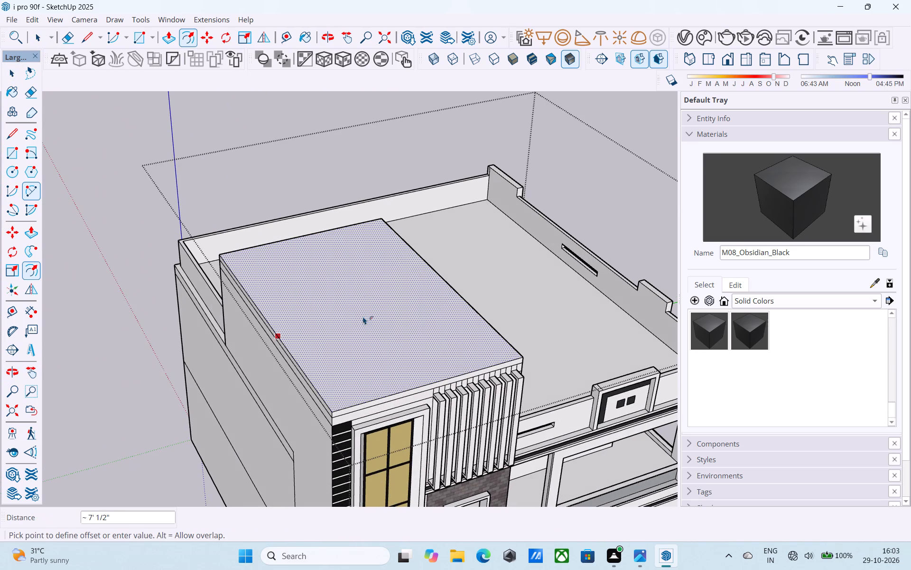
key(1)
key(apostrophe)
key(Return)
key(space)
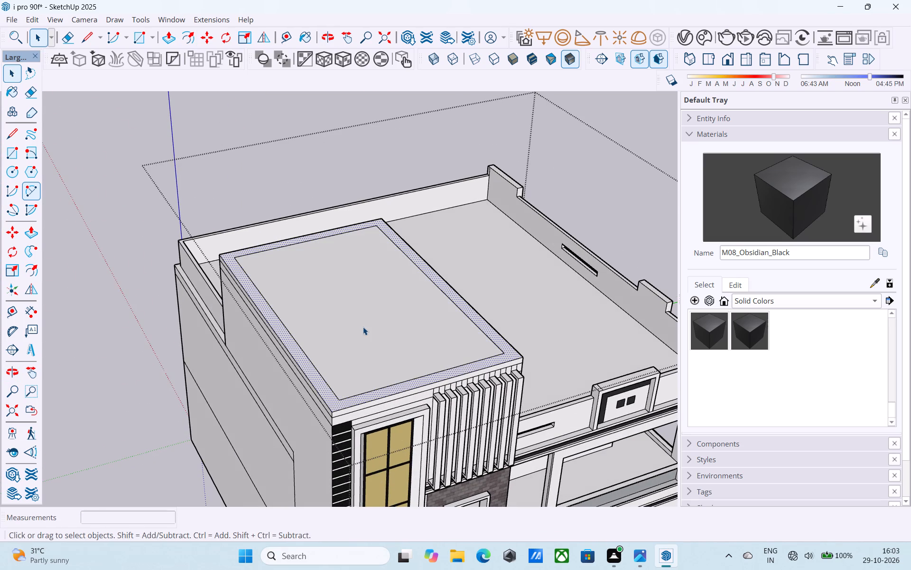
Offset the inner roof face of the tower a further 6" inward to outline a parapet.
click(363, 327)
key(f)
click(363, 327)
key(6)
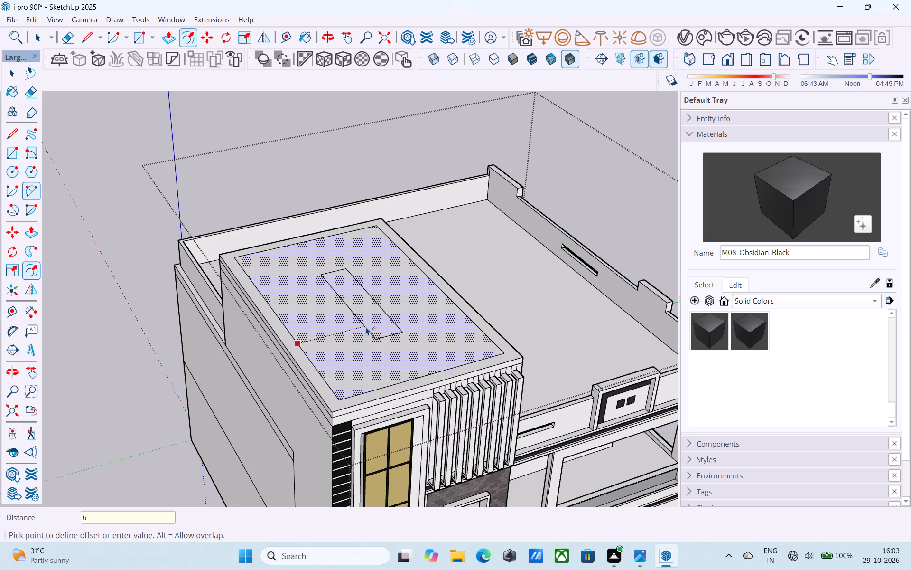
key(shift+quotedbl)
key(Return)
key(space)
Extrude the 6" wide ring on the tower roof up to a 2' high parapet.
key(p)
click(346, 396)
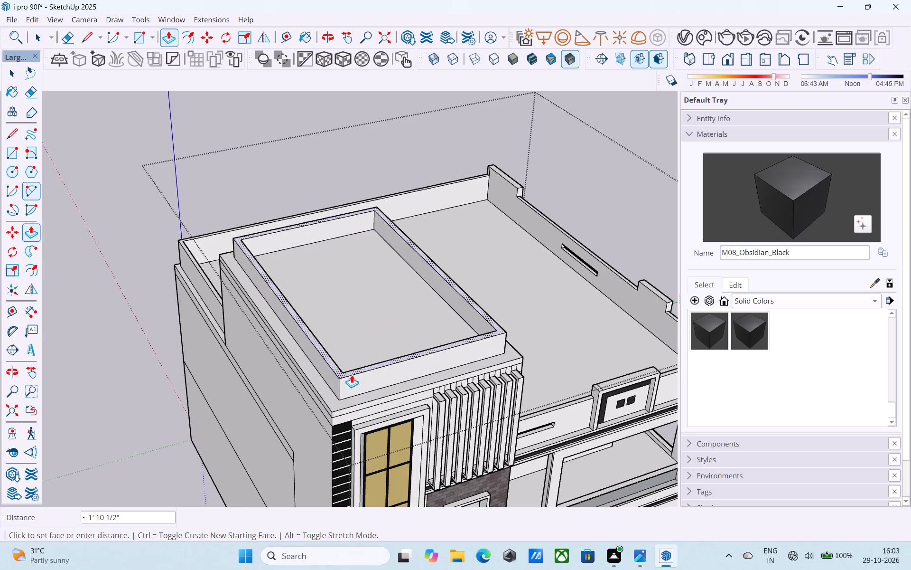
key(1)
key(apostrophe)
key(Return)
text(2')
key(Return)
key(space)
Draw a 20' 6" by 12' 6" rectangle across the top of the tower parapet, between opposite inner corners, to close the opening.
scroll(354, 366, down, 6)
middle_drag(354, 366, 372, 392)
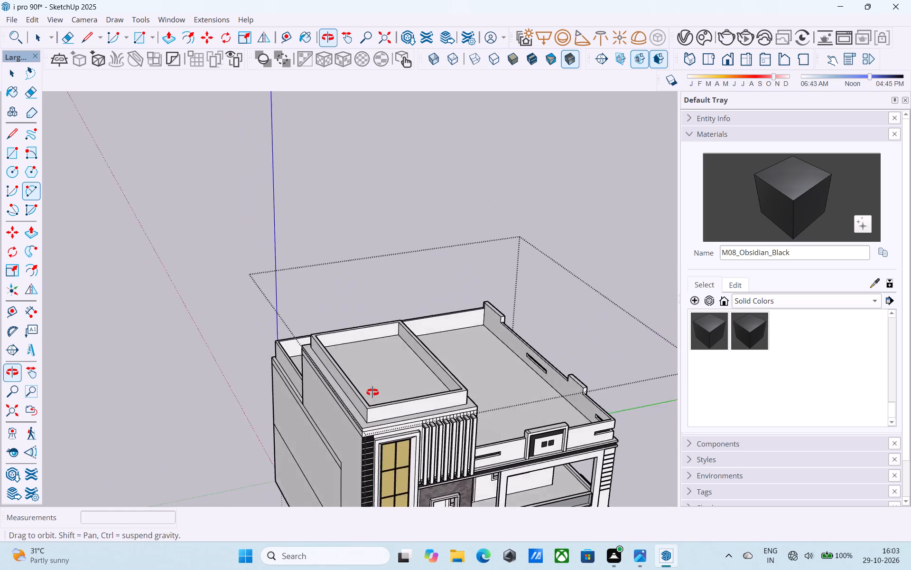
middle_drag(372, 392, 394, 423)
middle_drag(393, 422, 341, 420)
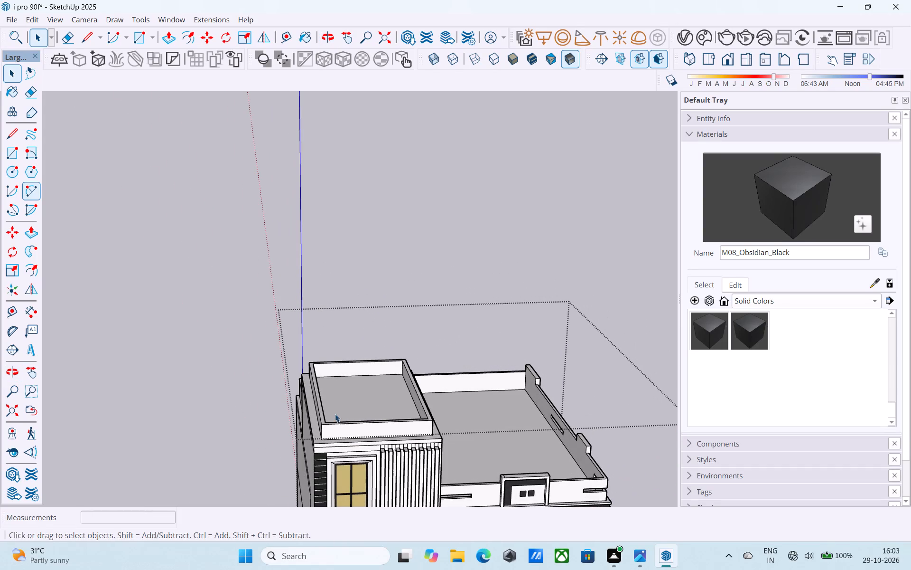
middle_drag(325, 392, 347, 392)
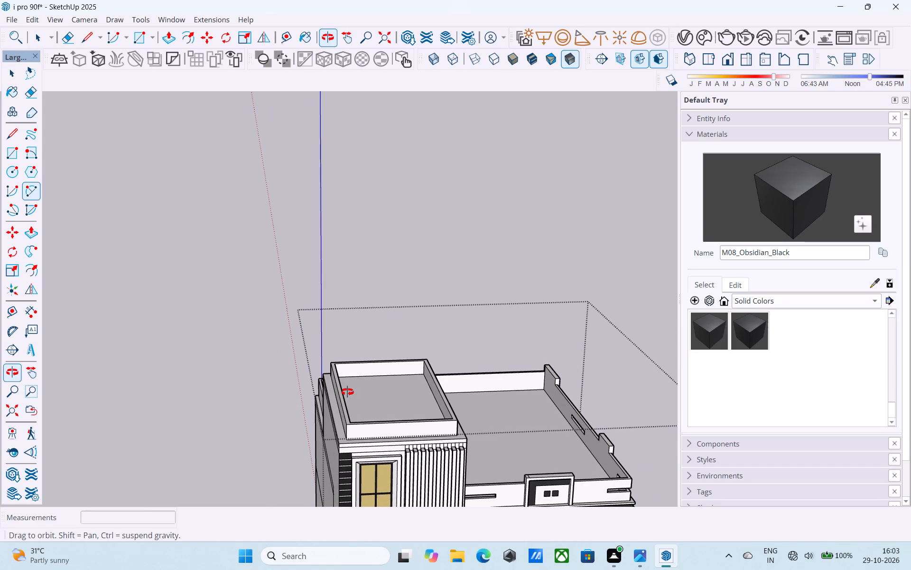
middle_drag(347, 392, 282, 391)
key(r)
middle_drag(304, 381, 297, 390)
scroll(297, 390, up, 1)
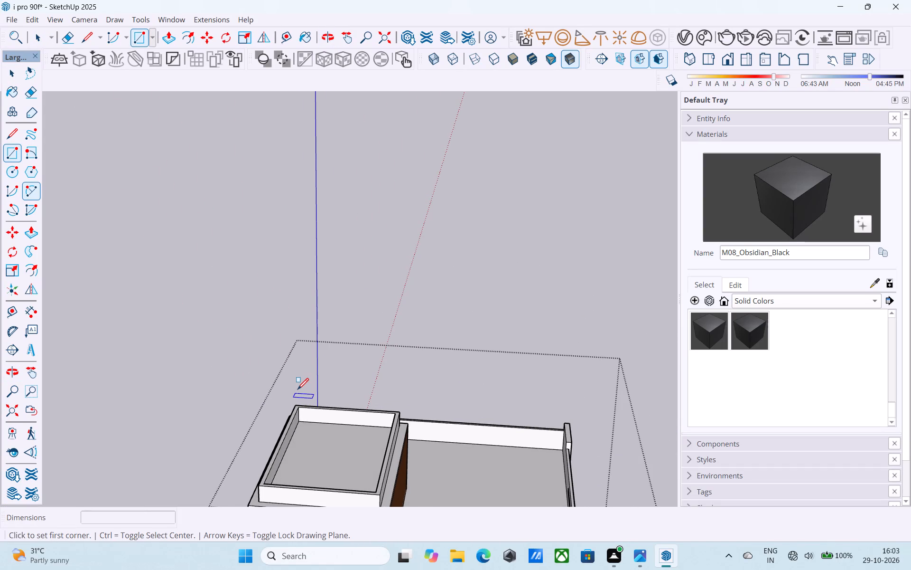
scroll(295, 384, down, 5)
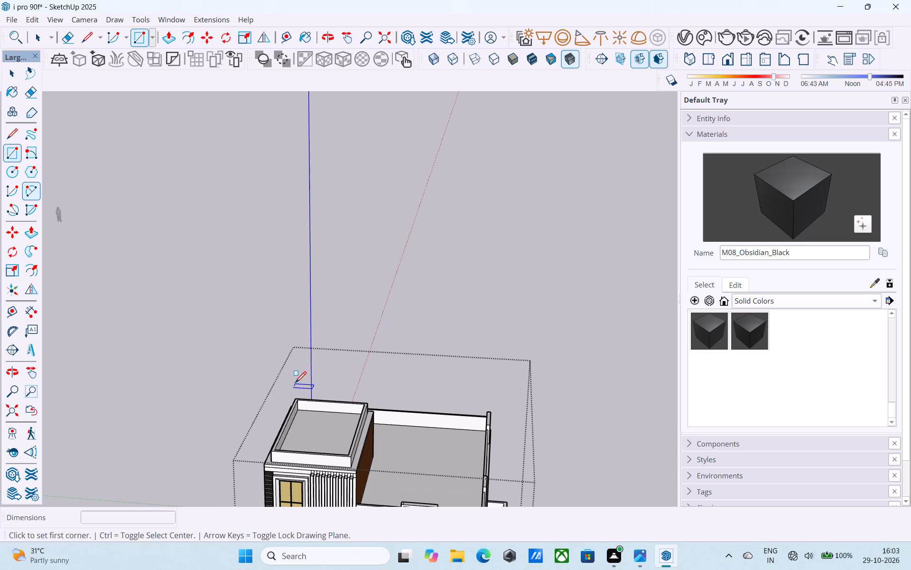
scroll(294, 386, down, 6)
middle_drag(288, 392, 289, 437)
scroll(300, 423, up, 6)
scroll(307, 418, down, 6)
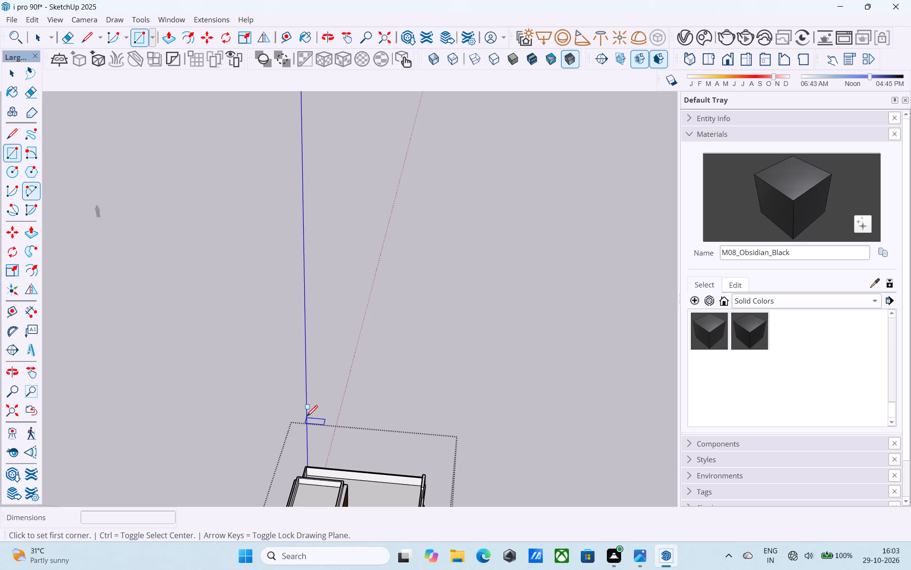
middle_drag(307, 420, 304, 319)
scroll(321, 348, up, 6)
scroll(292, 409, up, 5)
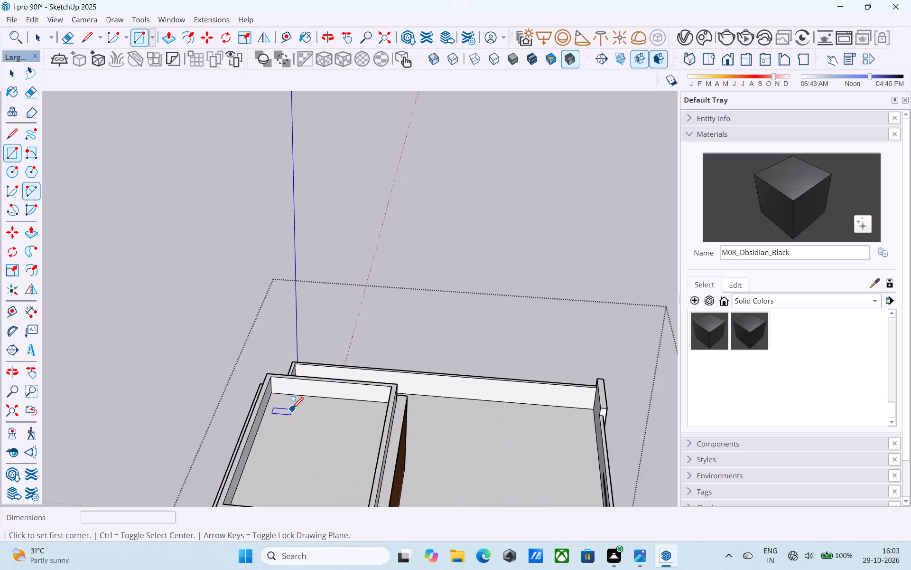
scroll(292, 409, up, 1)
middle_drag(292, 409, 312, 331)
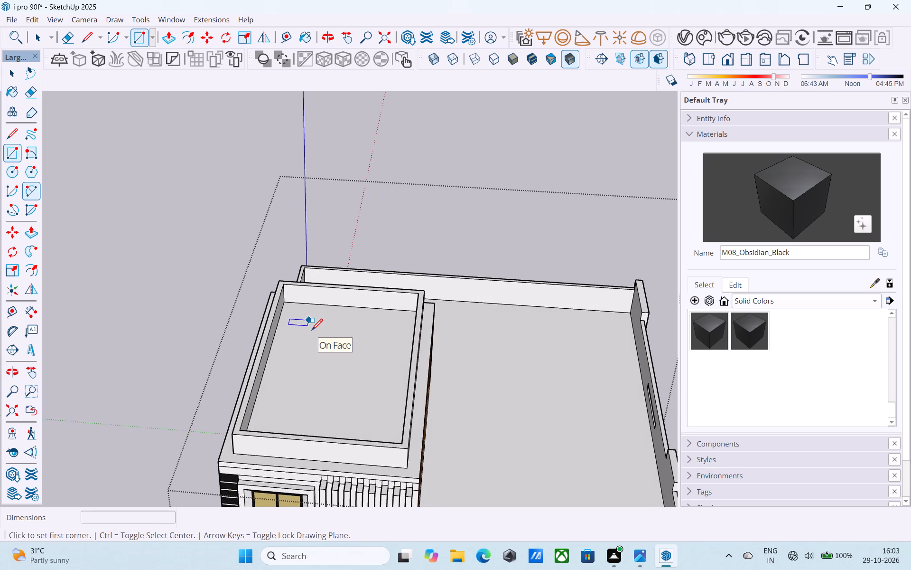
middle_click(312, 331)
middle_drag(312, 331, 314, 340)
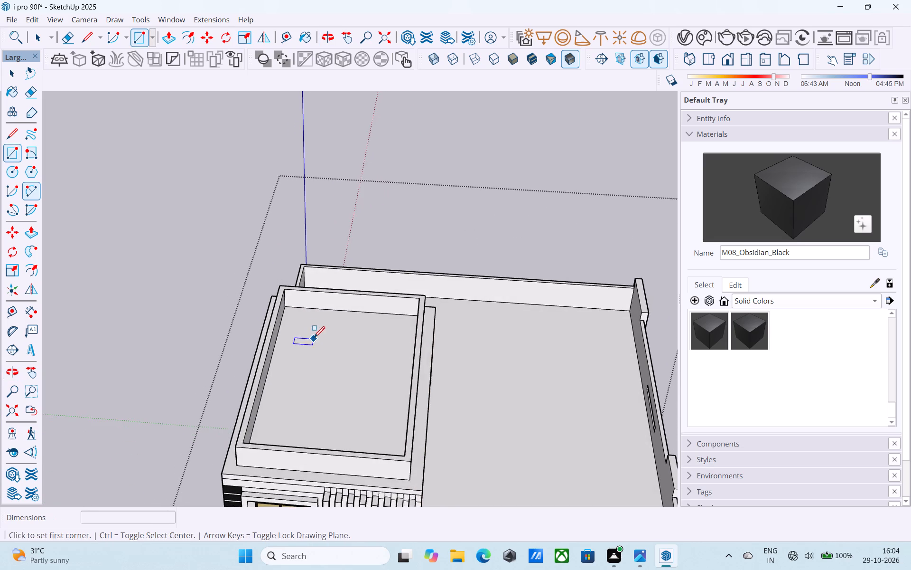
scroll(313, 336, up, 6)
click(275, 266)
scroll(275, 263, down, 5)
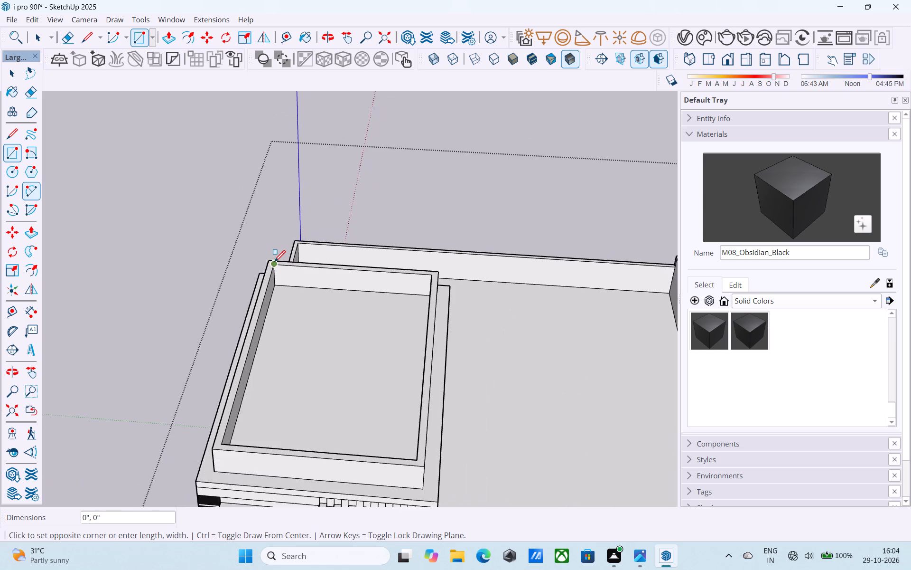
scroll(274, 263, down, 5)
scroll(358, 358, up, 8)
click(356, 387)
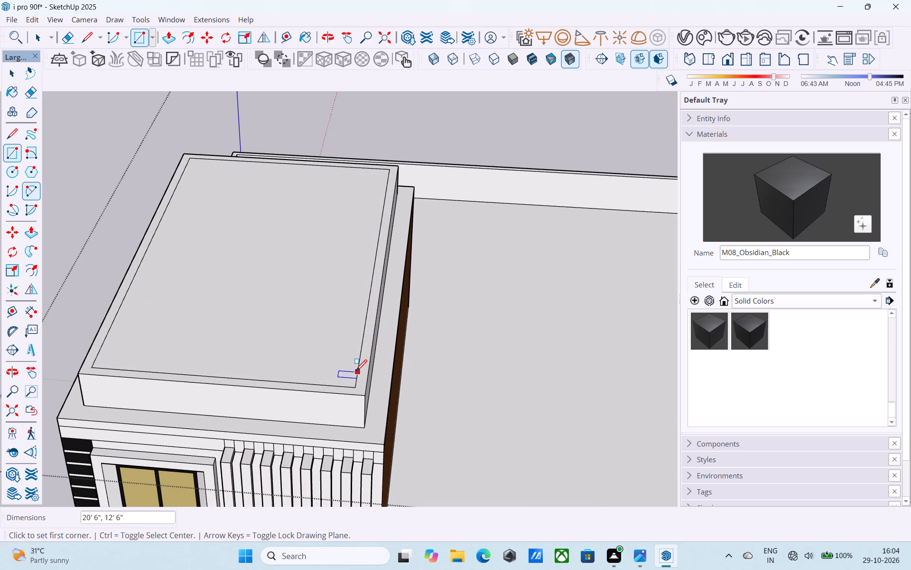
Reverse the new face that covers the opening inside the tower parapet.
key(space)
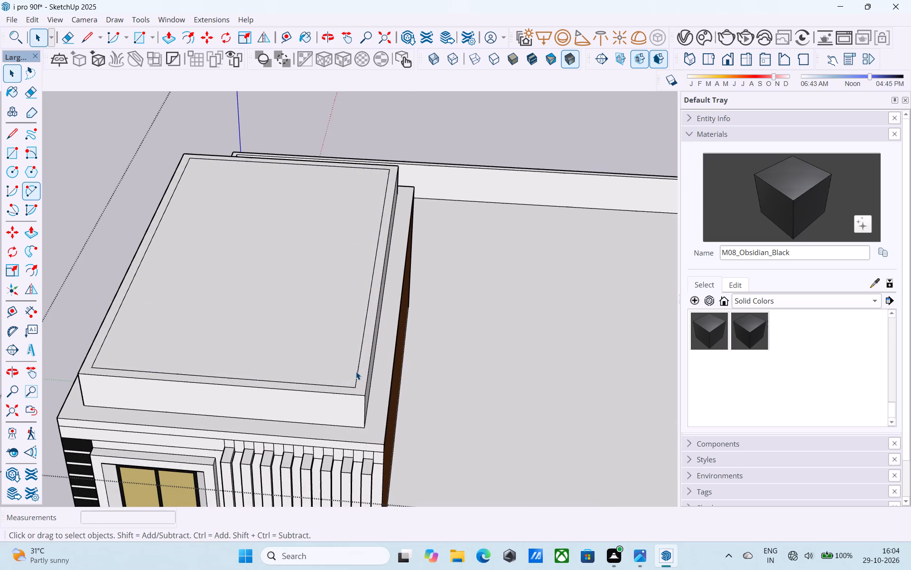
click(326, 328)
right_click(325, 326)
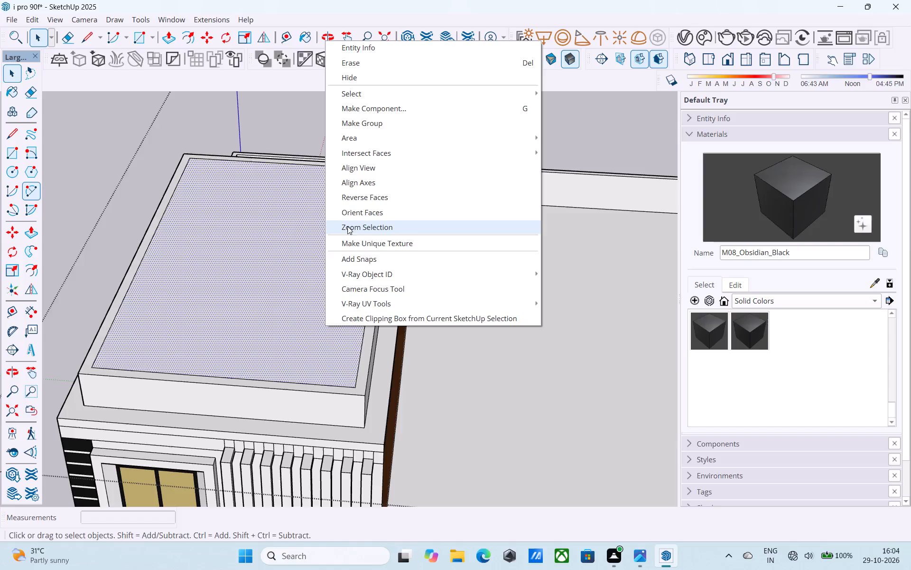
click(354, 200)
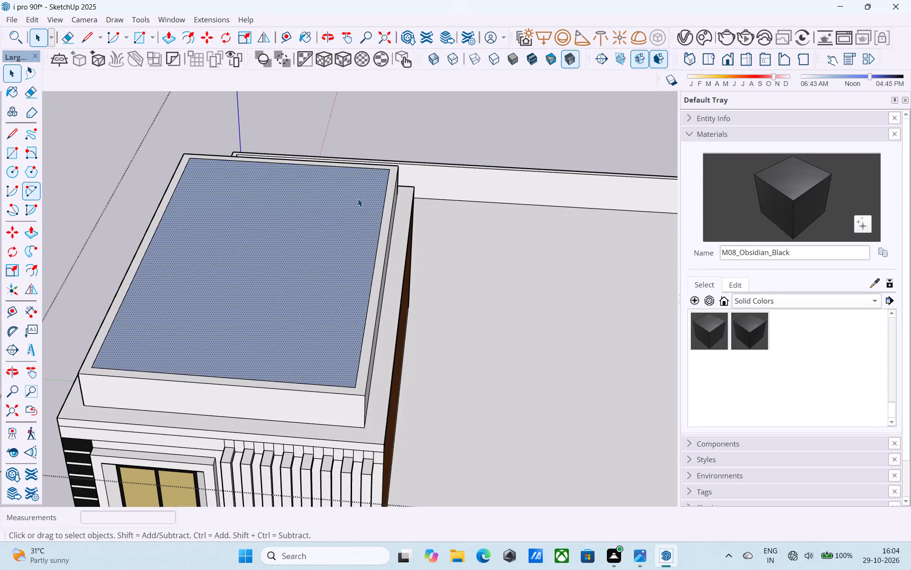
Draw a 6" vertical line up from the cover face's front corner on the wood-clad side of the tower.
scroll(358, 199, down, 2)
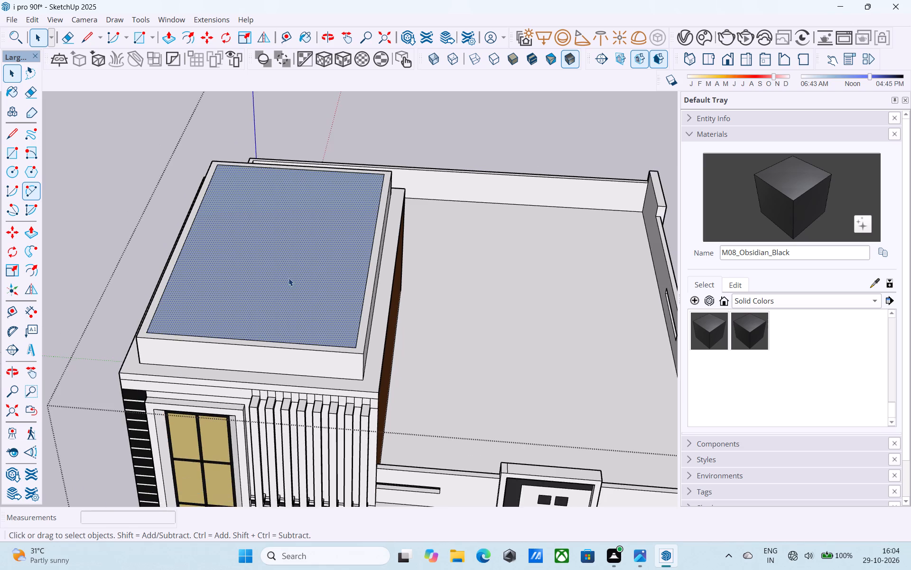
middle_drag(290, 281, 313, 298)
key(l)
scroll(314, 295, down, 4)
shift+middle_drag(314, 295, 330, 356)
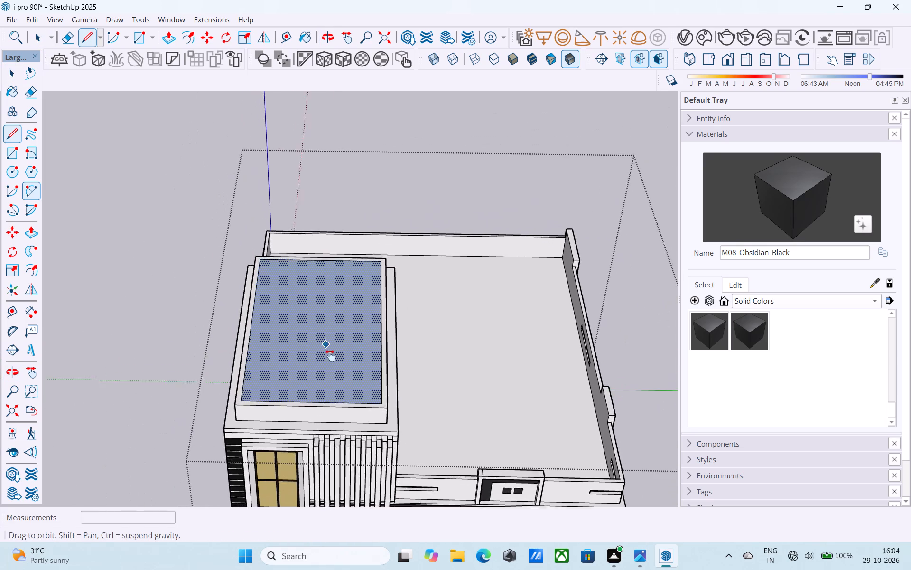
shift+middle_drag(330, 356, 303, 359)
scroll(318, 382, up, 4)
shift+middle_drag(351, 417, 342, 402)
scroll(336, 408, up, 4)
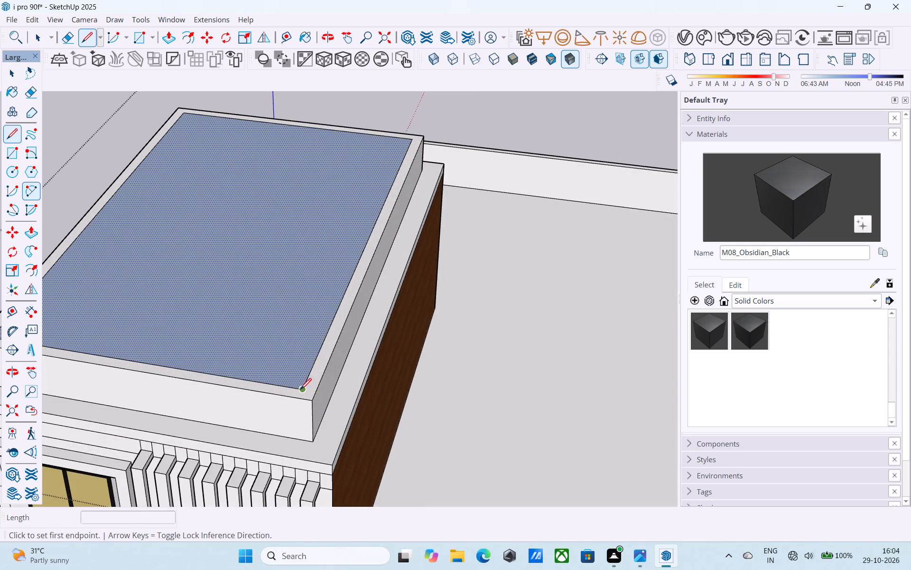
click(298, 389)
text(6")
key(Return)
key(space)
Draw a 6" vertical line up from the diagonally opposite rear corner of the tower's cover face.
scroll(296, 366, down, 5)
shift+middle_drag(296, 366, 369, 466)
shift+middle_drag(287, 258, 290, 295)
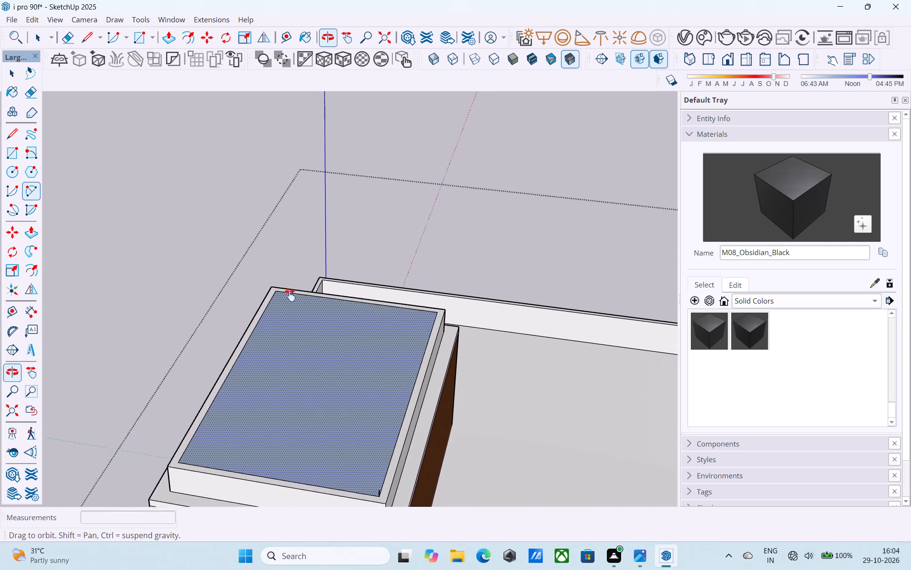
shift+middle_drag(290, 295, 274, 288)
key(l)
scroll(265, 291, up, 4)
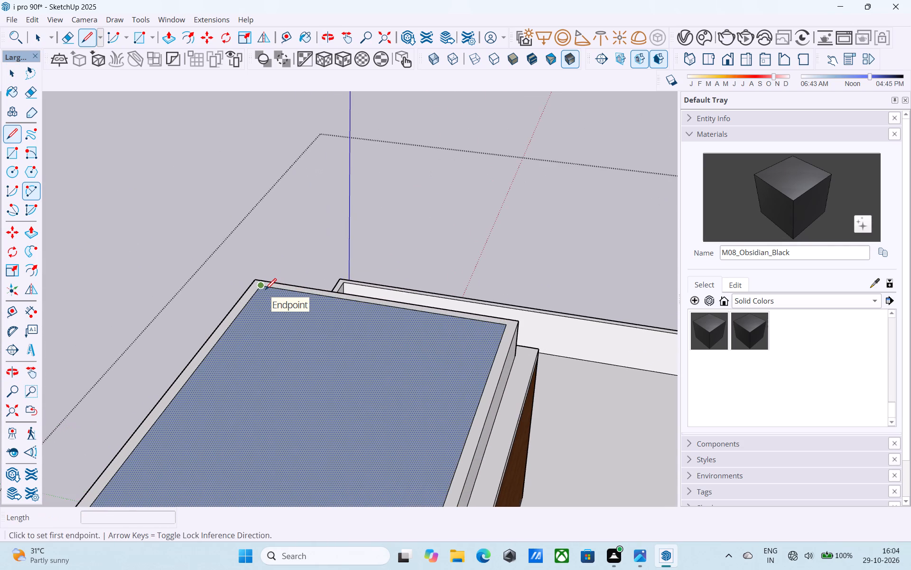
scroll(265, 291, up, 2)
click(261, 284)
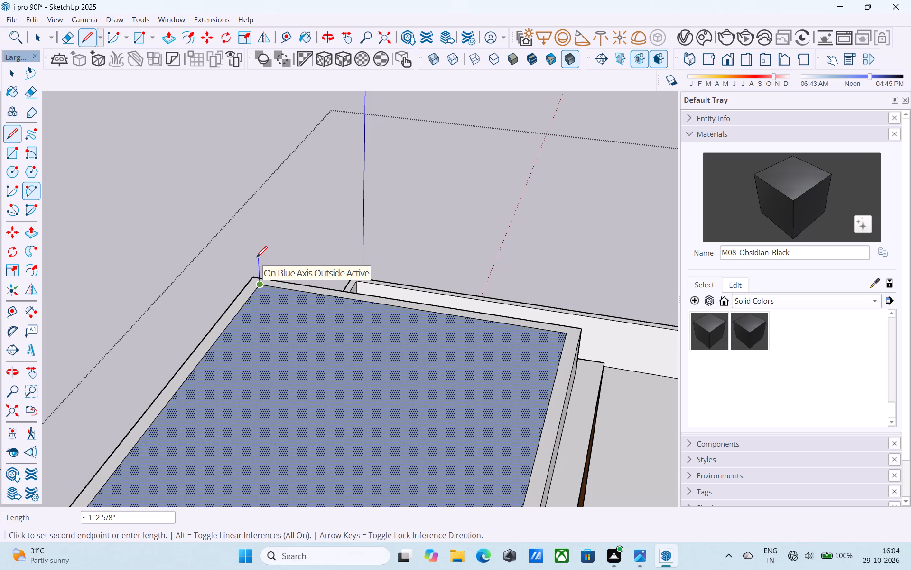
text(6")
key(Return)
key(space)
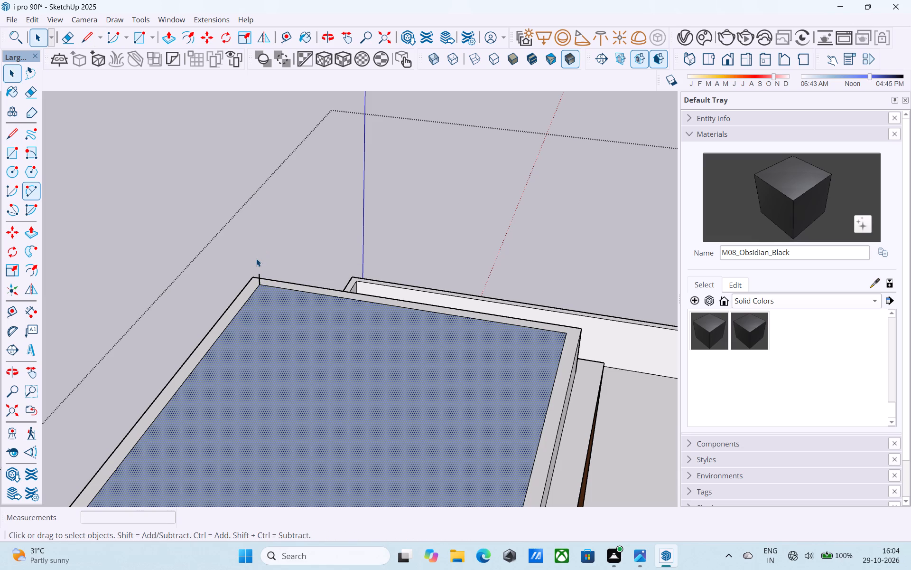
Draw a 20' 6" by 12' 6" rectangle between the tops of the two 6" vertical lines to form the slab's top.
key(r)
click(260, 276)
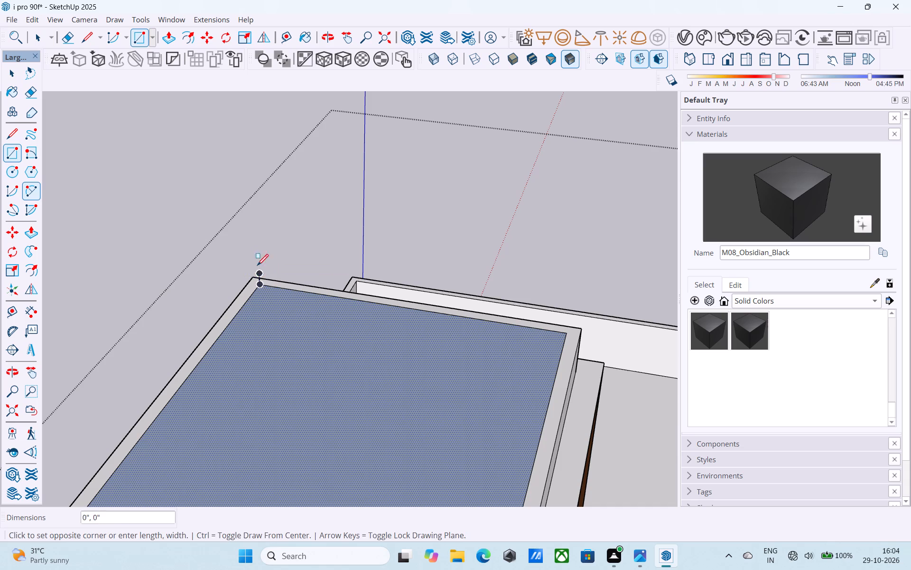
scroll(251, 214, down, 6)
scroll(336, 467, up, 5)
click(339, 457)
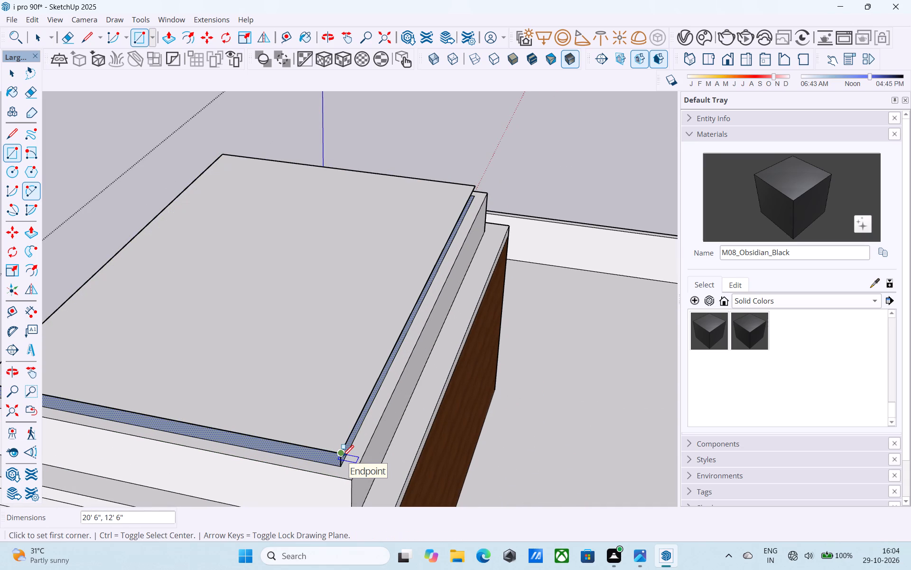
Draw the vertical edge joining the two rectangles at the front corner above the black louvres, closing the adjoining slab sides.
key(l)
scroll(343, 457, down, 7)
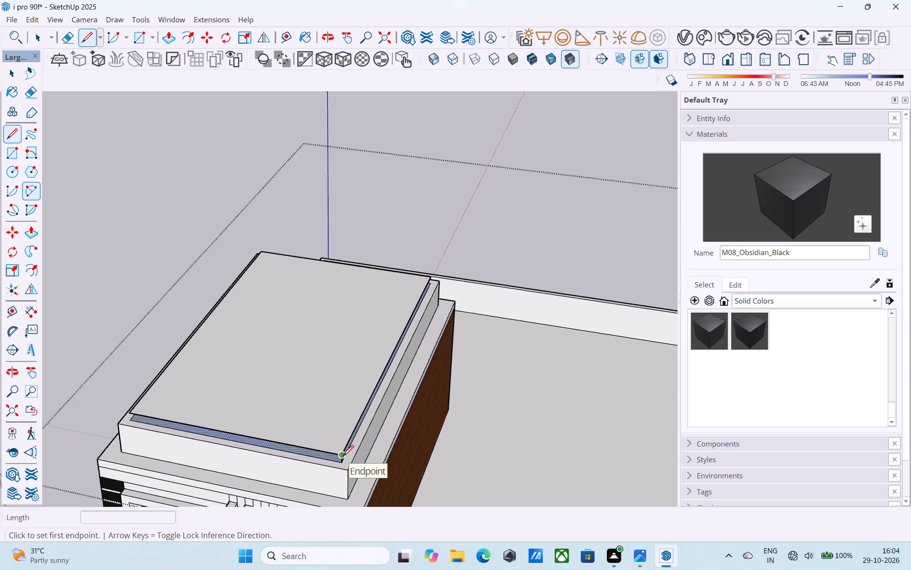
middle_drag(322, 459, 450, 418)
scroll(387, 377, up, 6)
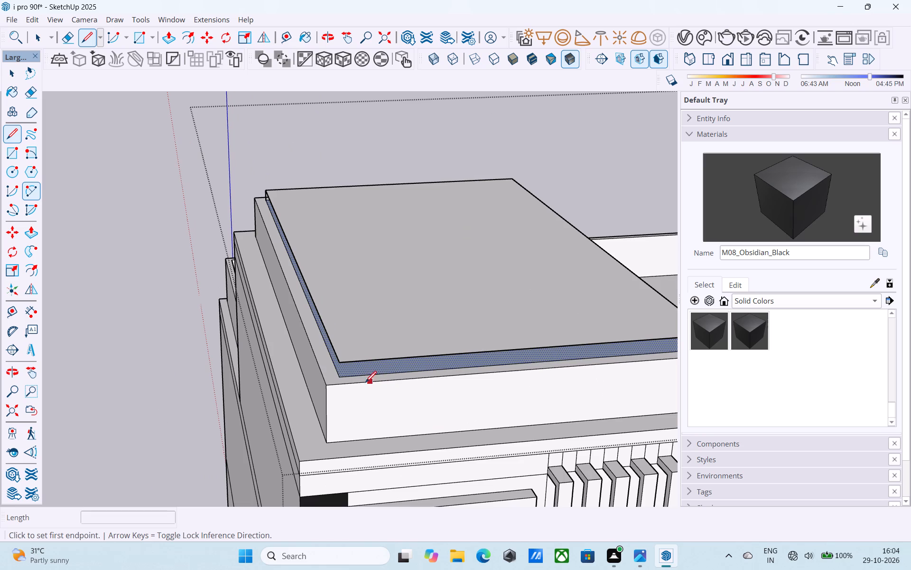
click(341, 374)
click(343, 361)
Draw the 6" vertical edge at the remaining rear corner of the tower roof slab to close its last sides.
scroll(340, 361, down, 3)
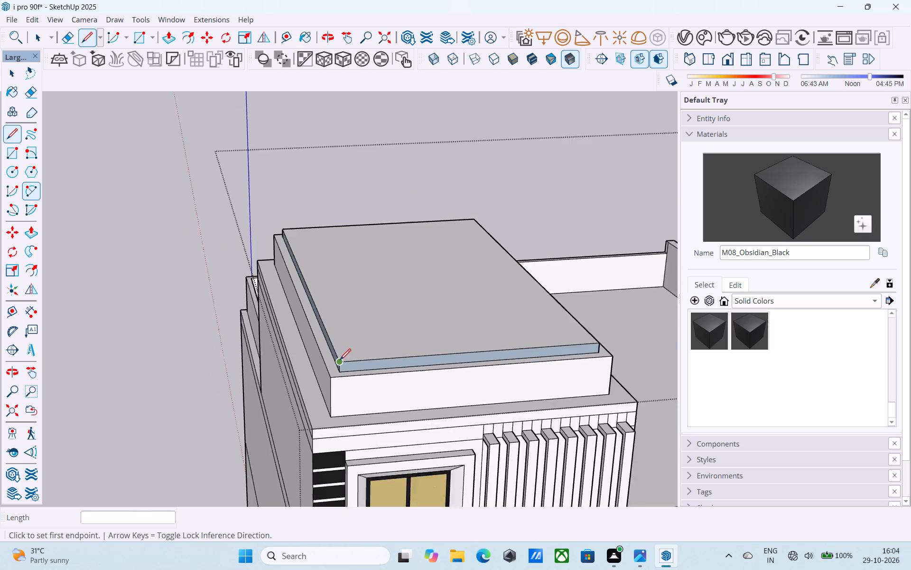
scroll(340, 361, down, 3)
middle_drag(334, 362, 573, 408)
middle_drag(402, 362, 681, 396)
middle_drag(600, 370, 606, 371)
scroll(415, 400, down, 2)
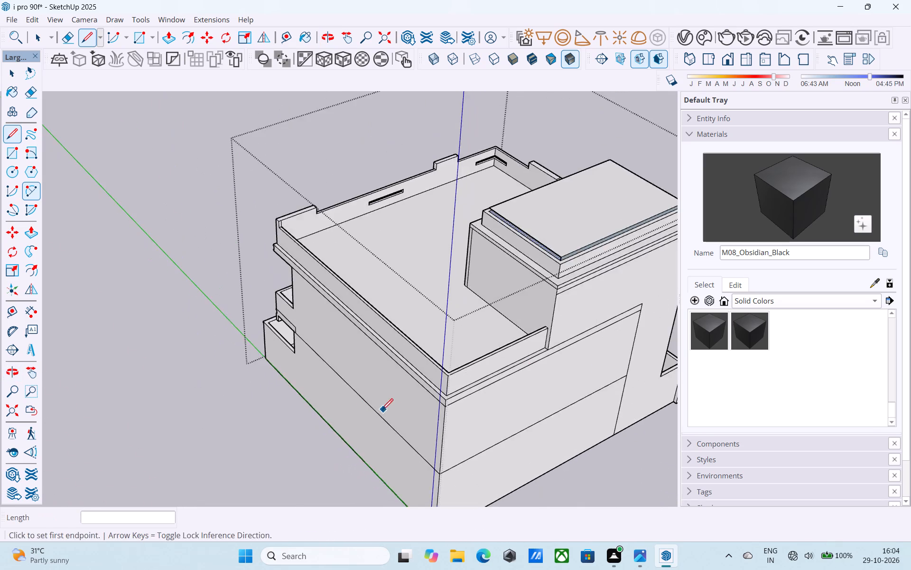
scroll(382, 411, down, 4)
middle_drag(277, 401, 540, 396)
scroll(444, 182, up, 9)
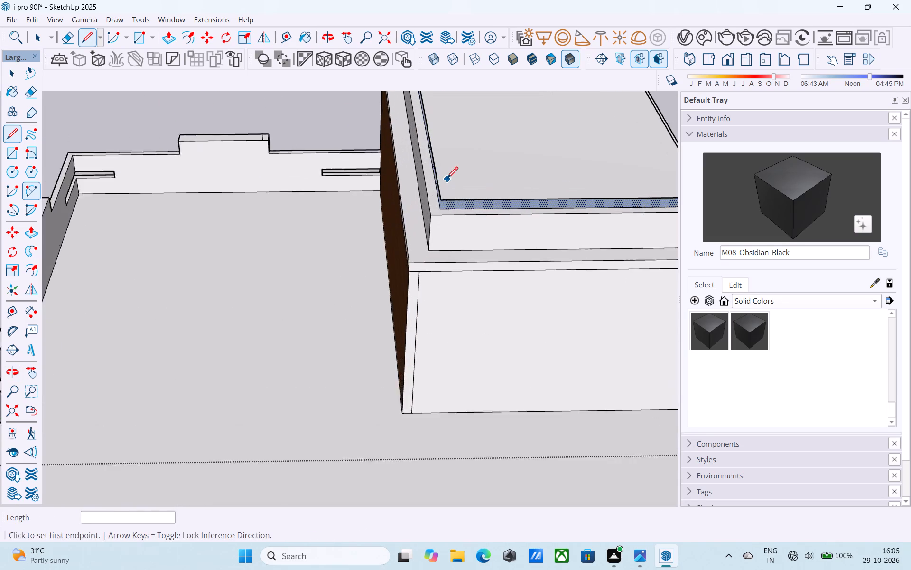
scroll(447, 179, up, 9)
middle_drag(453, 180, 413, 219)
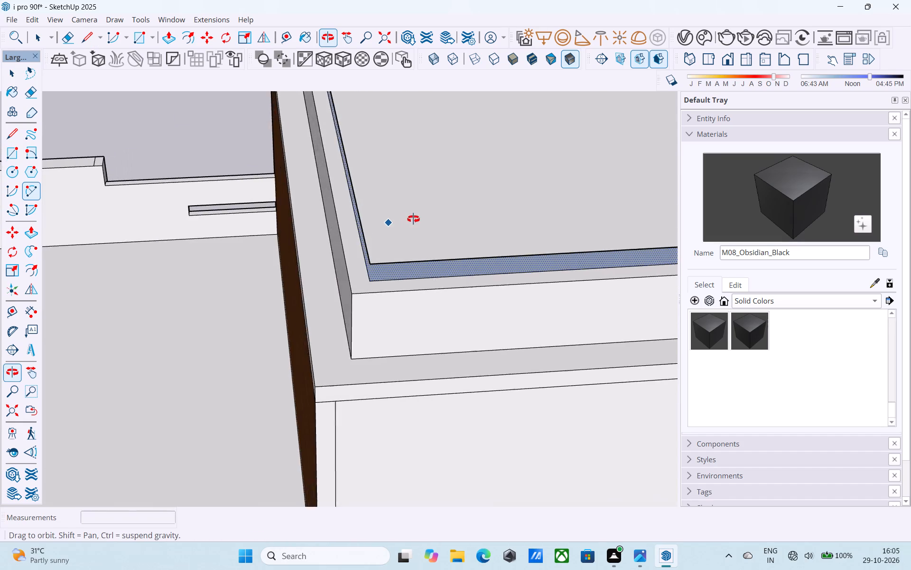
middle_drag(413, 219, 459, 204)
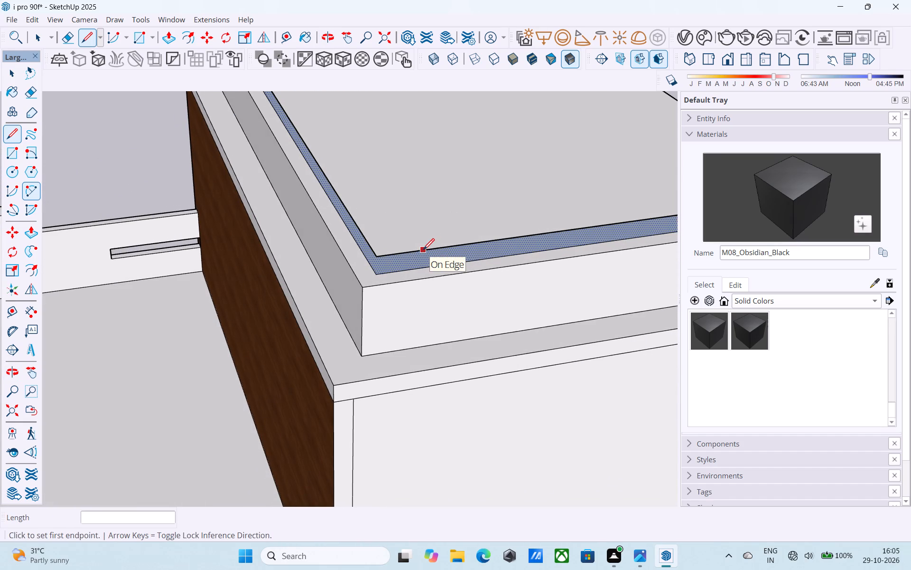
scroll(439, 230, up, 1)
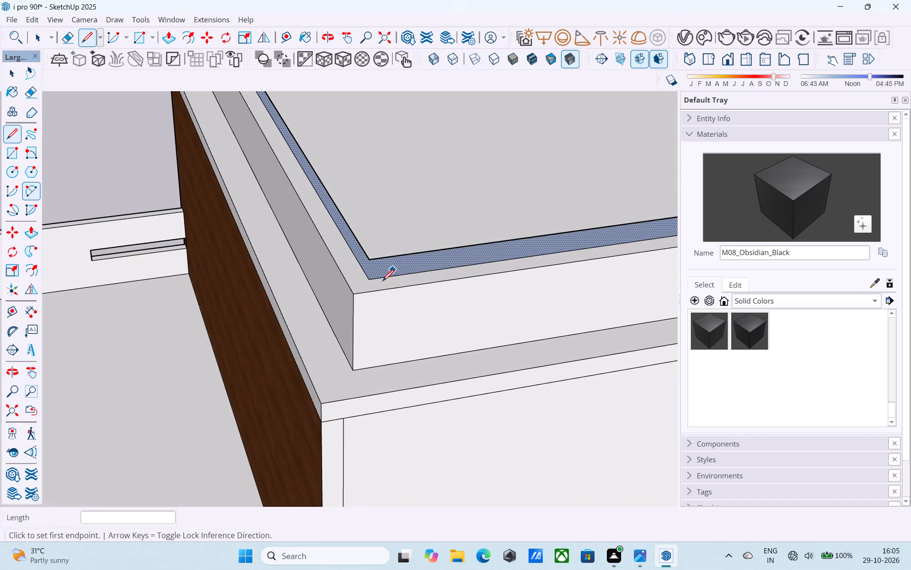
click(372, 282)
click(371, 260)
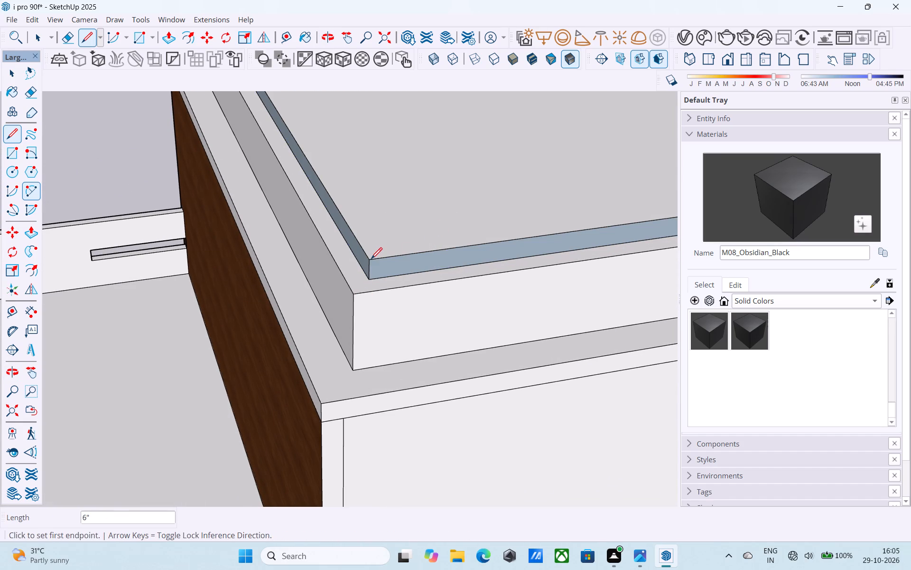
Reverse the slab's rear side face and the side face above the wood-clad wall so their front sides face outward.
key(space)
click(379, 266)
right_click(376, 266)
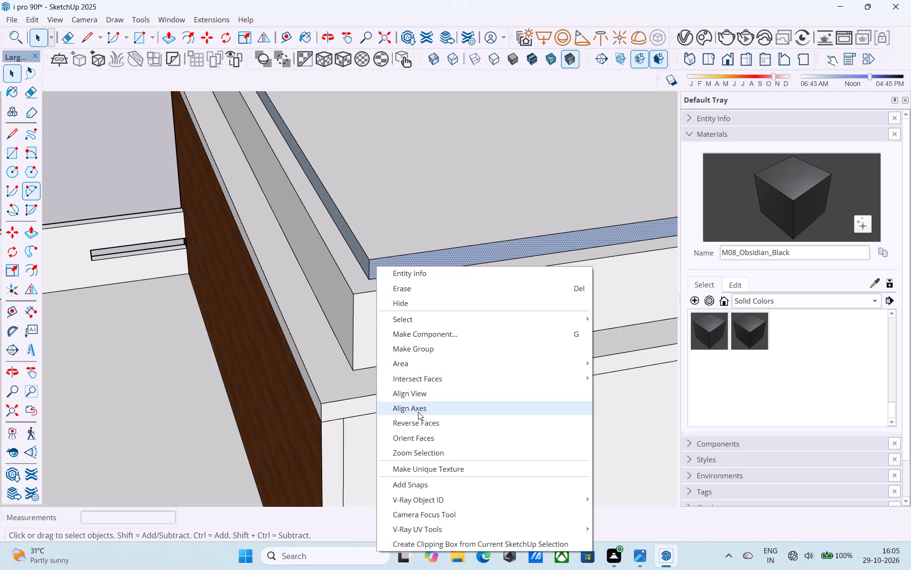
click(418, 420)
middle_drag(394, 321, 480, 216)
scroll(371, 237, up, 3)
click(330, 263)
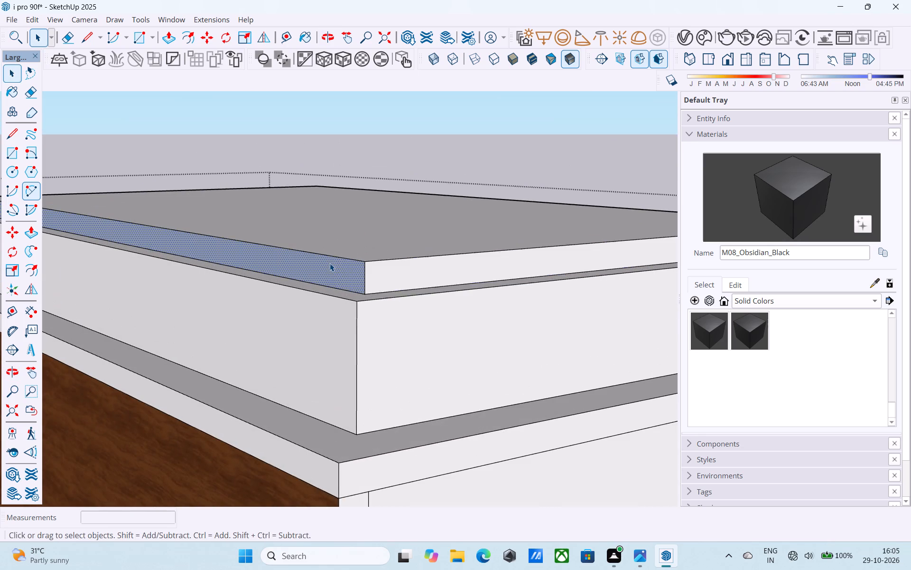
right_click(330, 263)
click(380, 415)
Reverse the slab's side face above the plain outer wall and its front face above the window and fins.
scroll(380, 415, down, 12)
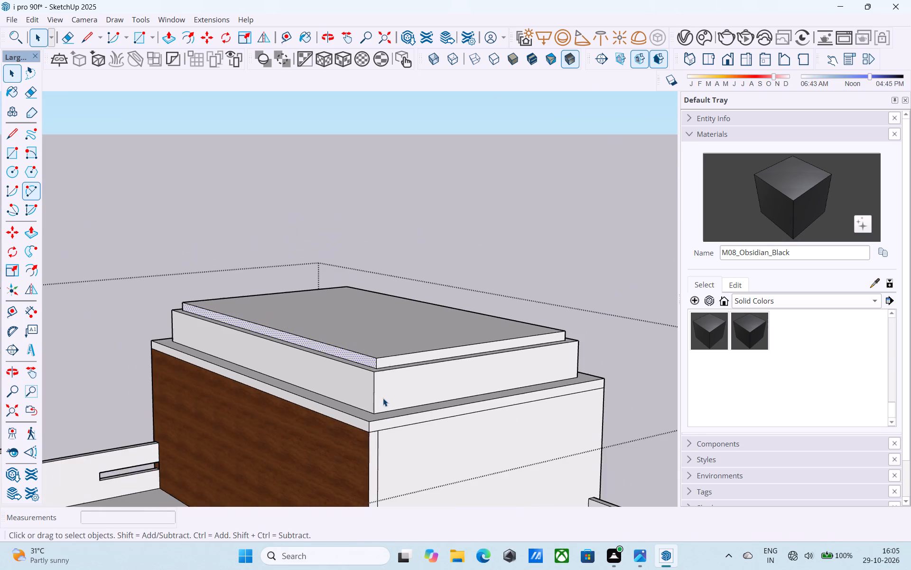
middle_drag(320, 361, 744, 384)
scroll(202, 309, down, 5)
middle_drag(218, 325, 198, 342)
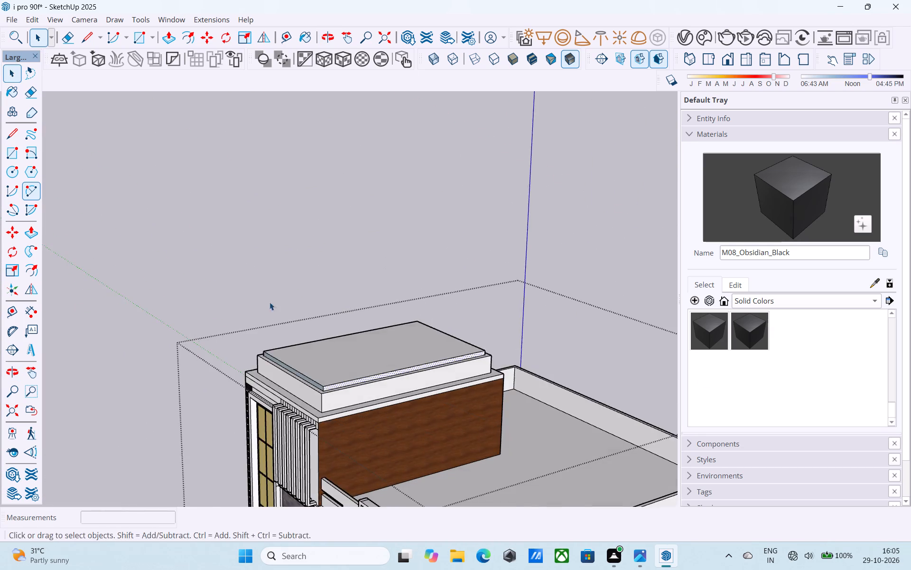
scroll(352, 296, down, 3)
middle_drag(398, 329, 848, 240)
scroll(312, 361, up, 11)
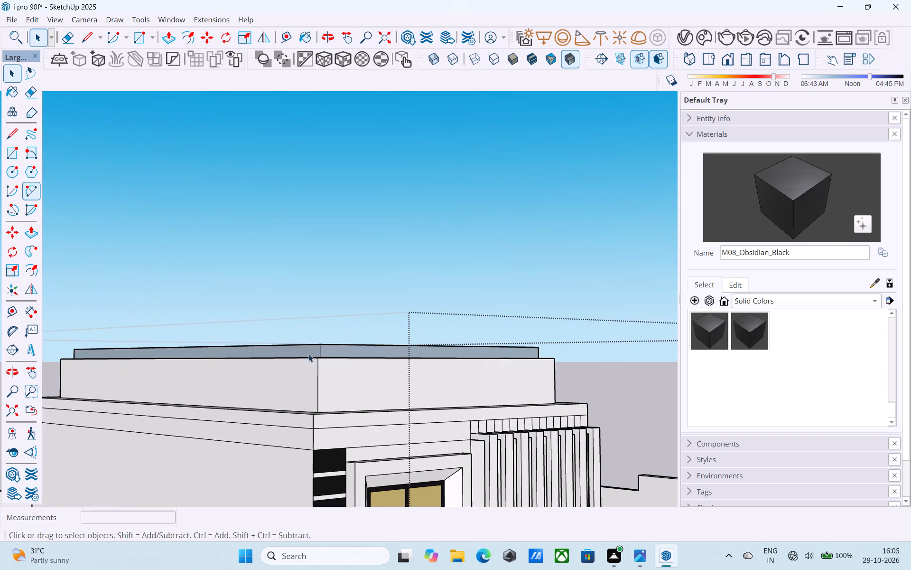
click(311, 350)
right_click(311, 350)
click(344, 225)
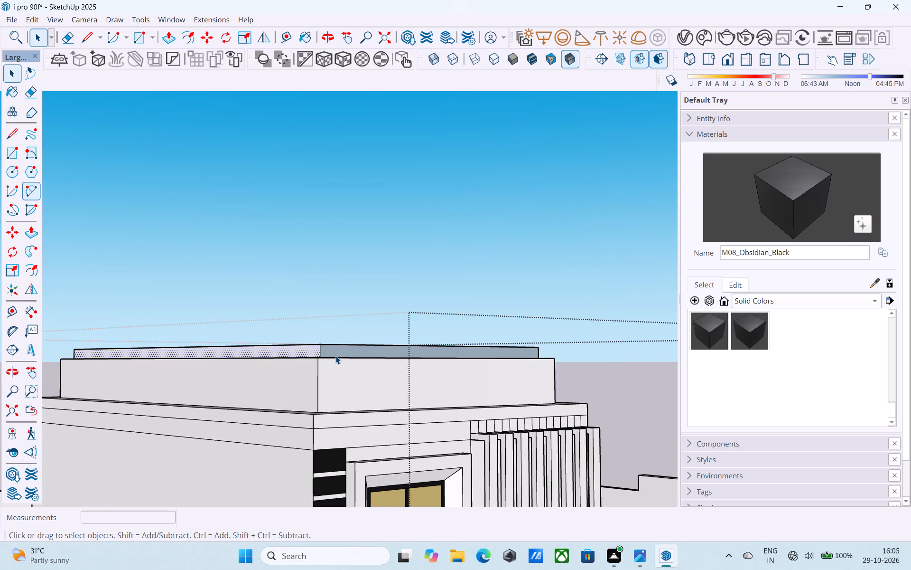
click(335, 356)
right_click(335, 356)
click(363, 233)
Push/Pull the slab's front face outward until it is flush with the front of the parapet below.
scroll(363, 233, down, 4)
middle_drag(363, 233, 281, 310)
middle_click(242, 392)
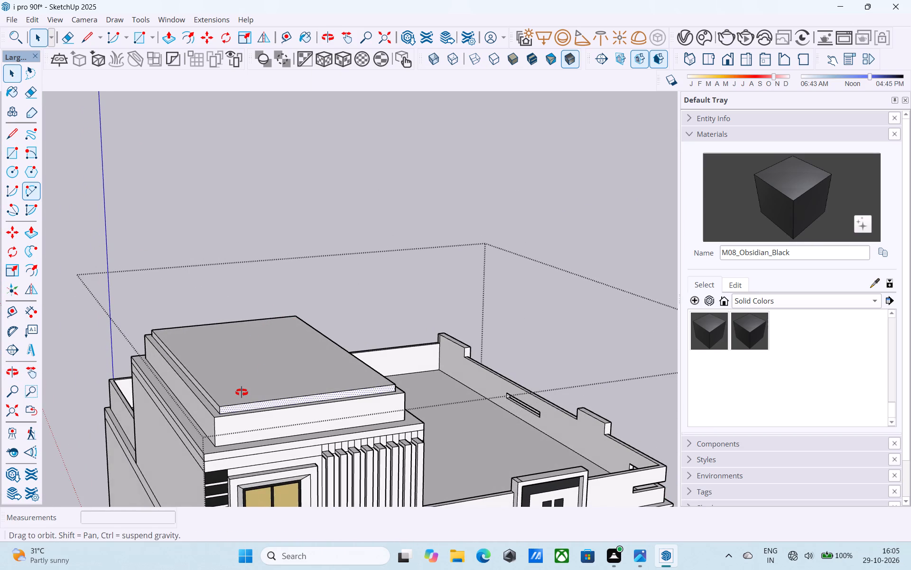
scroll(242, 390, down, 6)
middle_drag(243, 394, 228, 386)
scroll(229, 392, up, 8)
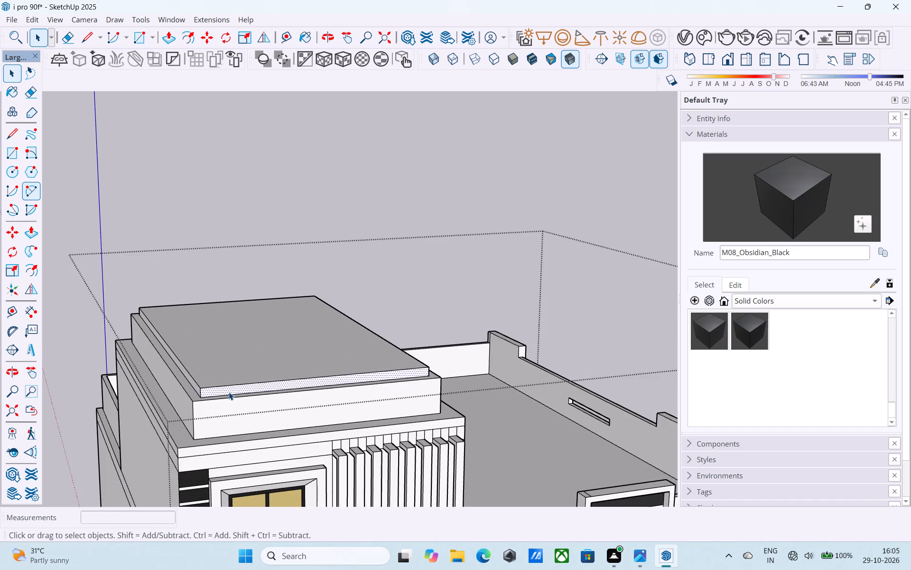
scroll(229, 392, up, 2)
click(229, 392)
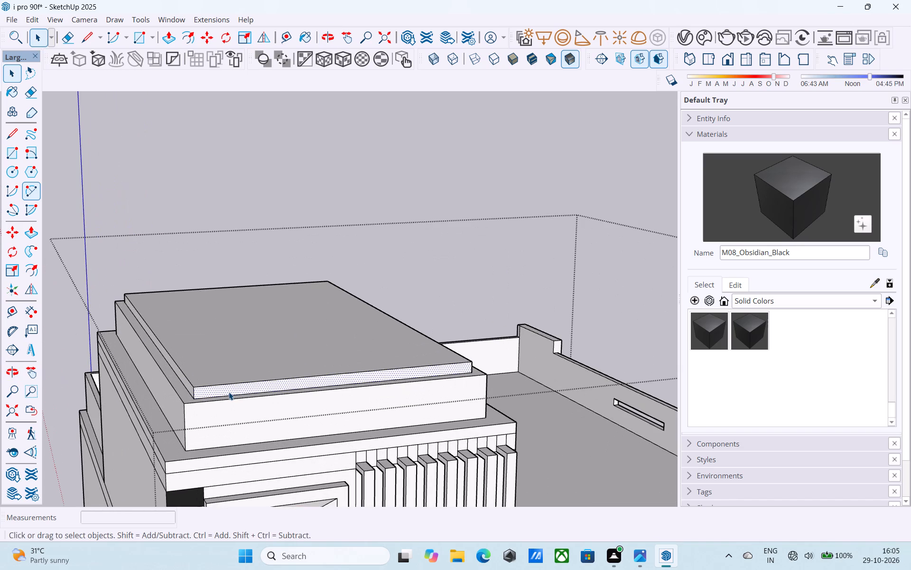
key(p)
click(229, 392)
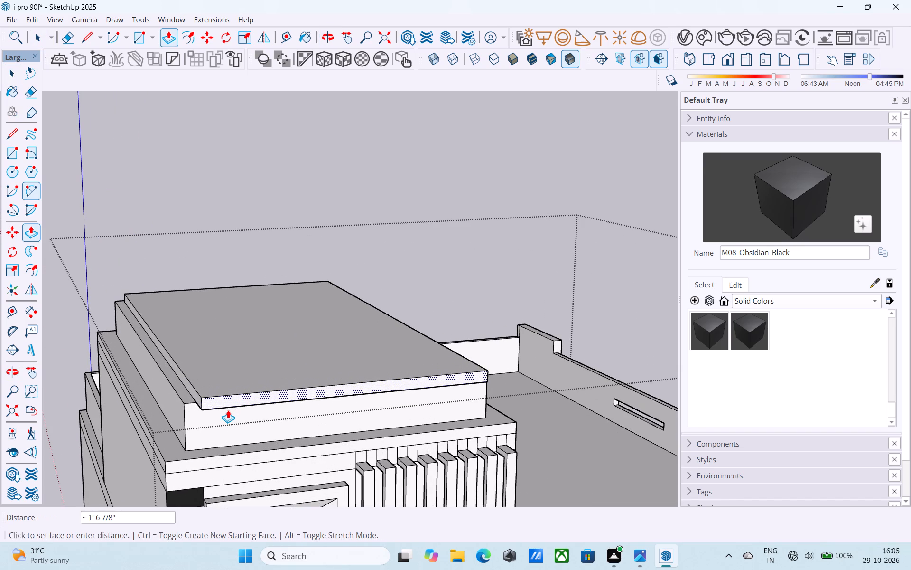
click(187, 410)
Repeat the same pull on the slab's side above the plain outer wall, bringing it flush with the parapet.
scroll(191, 376, up, 3)
key(space)
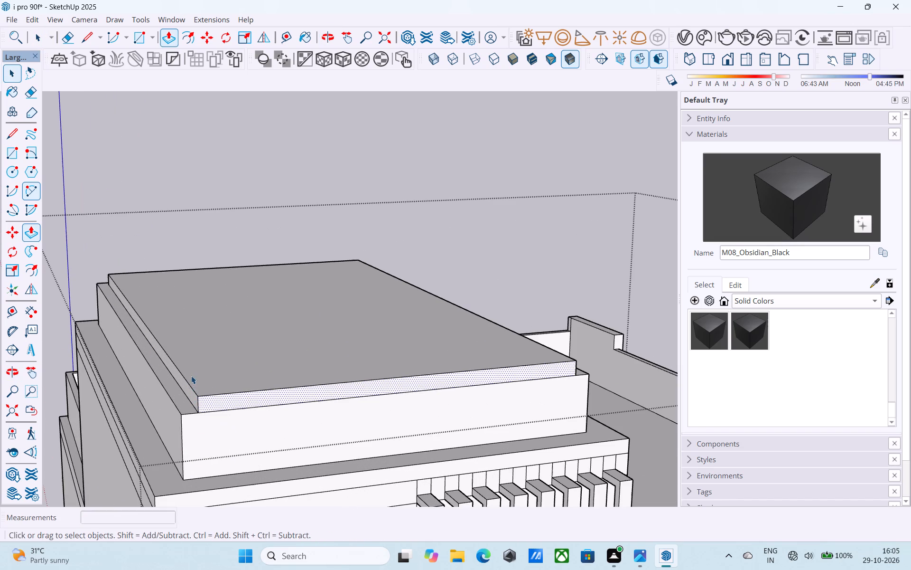
click(187, 393)
click(189, 389)
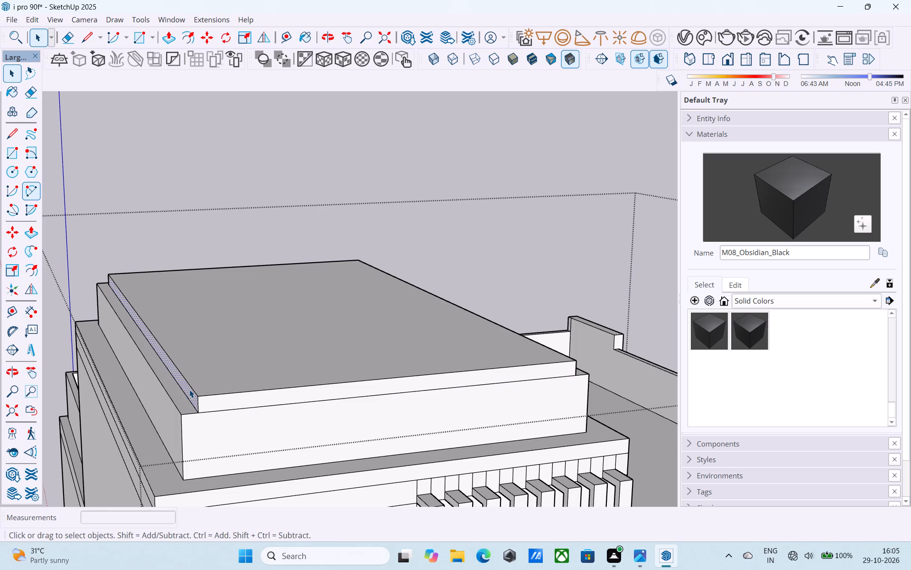
key(p)
double_click(189, 389)
Pull the slab's rear side face outward about 6" to sit flush with the parapet's rear face.
scroll(189, 389, down, 4)
middle_drag(190, 389, 761, 396)
scroll(469, 418, up, 4)
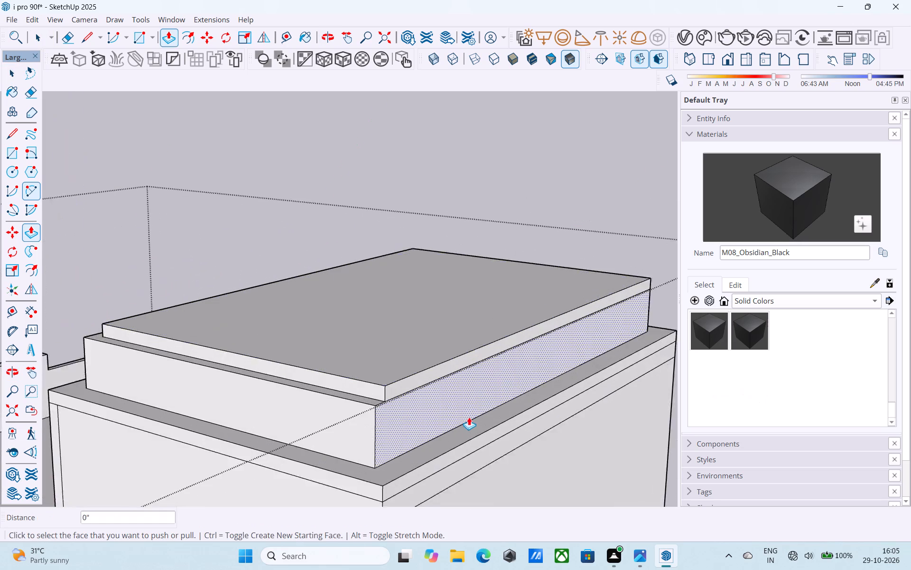
double_click(354, 390)
scroll(353, 389, down, 1)
middle_click(353, 389)
double_click(352, 386)
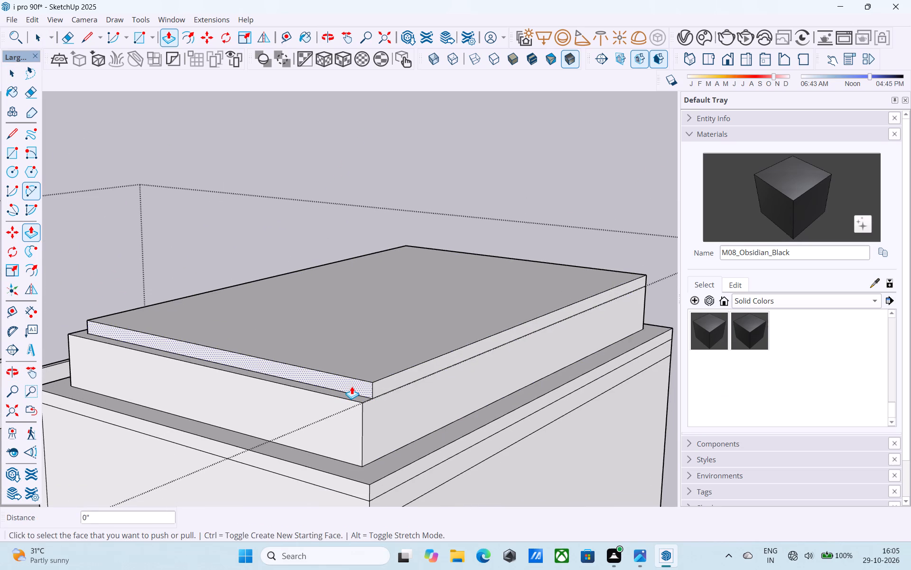
click(351, 384)
click(340, 400)
Pull the slab's side face above the wood-clad wall outward 6" to the parapet's outer edge.
middle_drag(337, 400, 737, 412)
scroll(624, 384, down, 4)
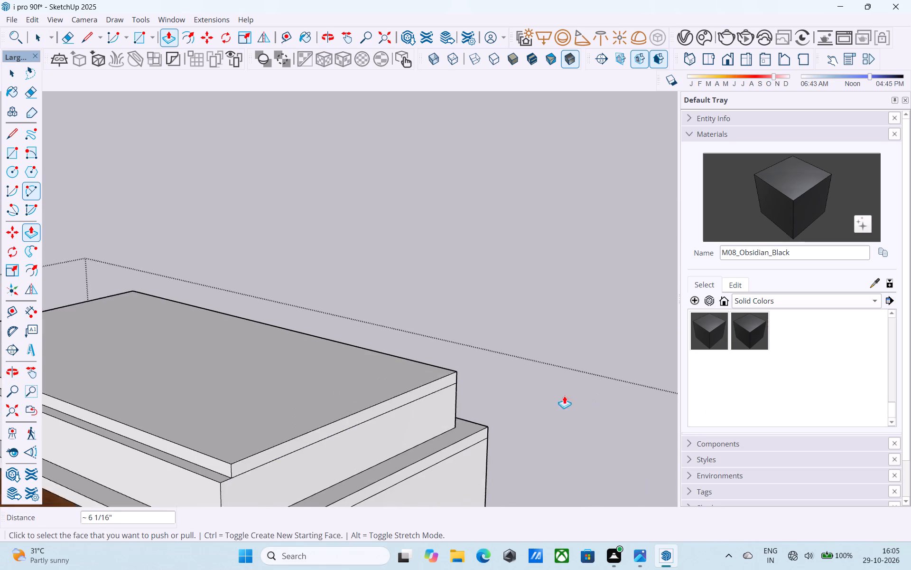
scroll(564, 396, down, 3)
scroll(315, 453, up, 5)
click(298, 451)
click(280, 463)
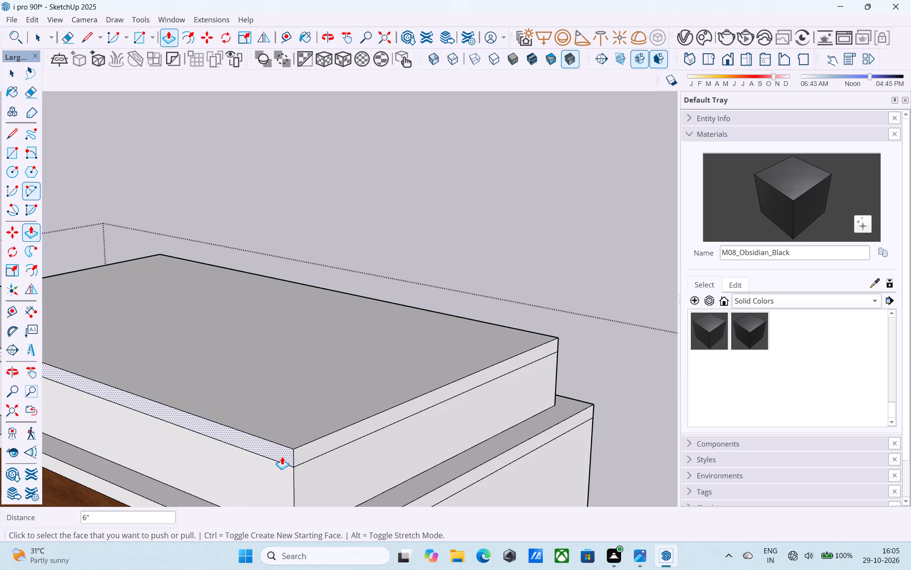
Extend the slab's rear side face outward 2' to form an overhang beyond the parapet.
scroll(282, 456, down, 6)
middle_drag(282, 456, 272, 418)
middle_drag(312, 424, 303, 428)
scroll(260, 399, up, 5)
click(252, 353)
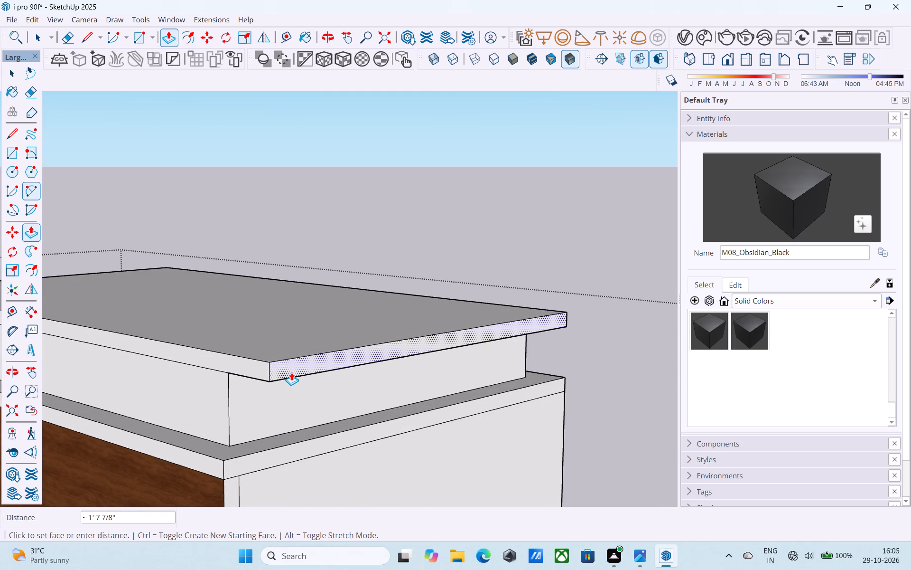
scroll(302, 433, down, 11)
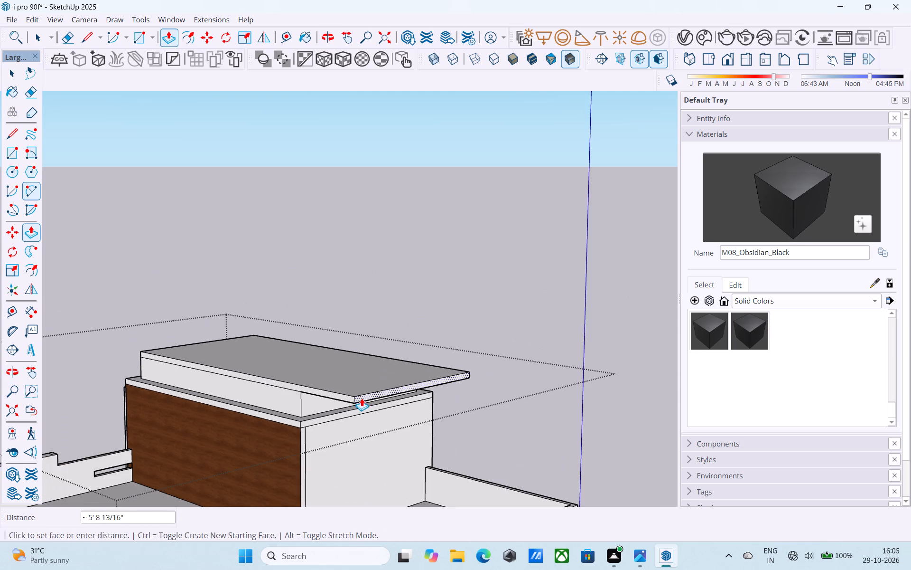
scroll(360, 397, down, 10)
middle_drag(358, 409, 413, 411)
scroll(365, 411, up, 6)
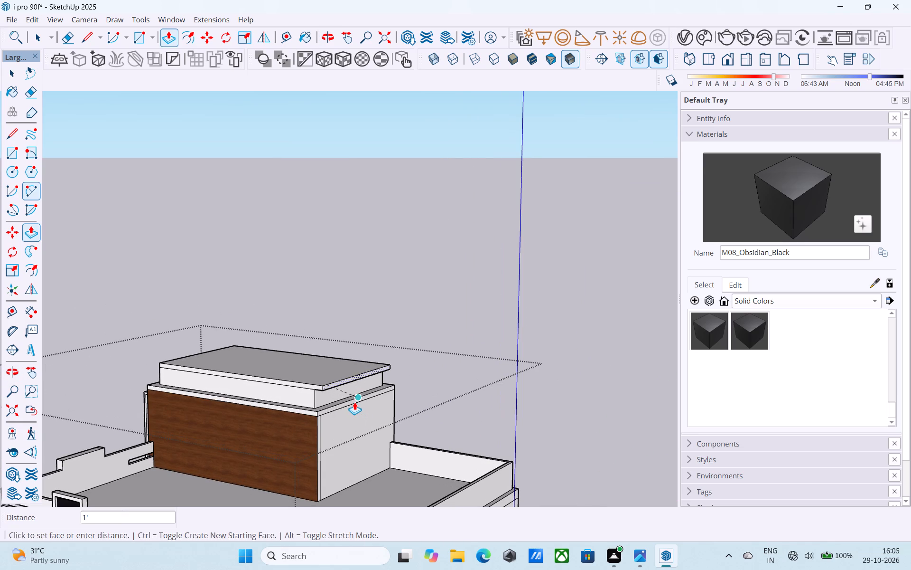
text(2')
key(Return)
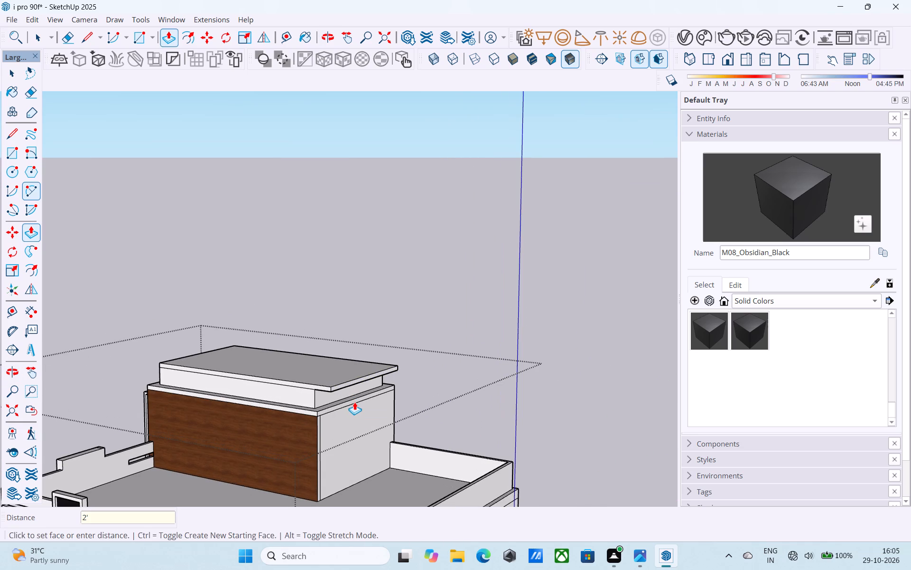
Repeat the 2' pull twice on the slab's side face above the wood-clad wall.
scroll(219, 390, up, 8)
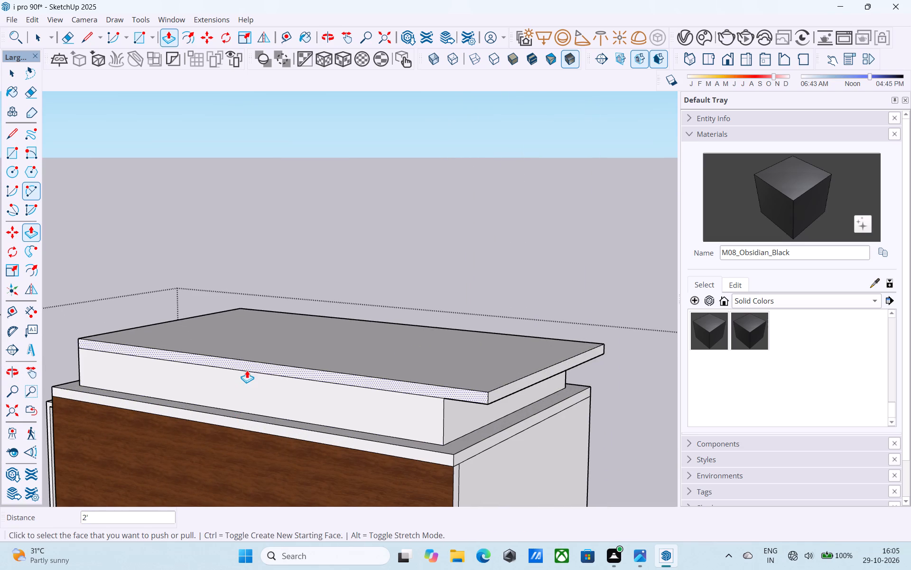
double_click(250, 367)
double_click(250, 376)
Repeat the 2' pull on the slab's front face and on its side above the plain outer wall.
scroll(248, 383, down, 3)
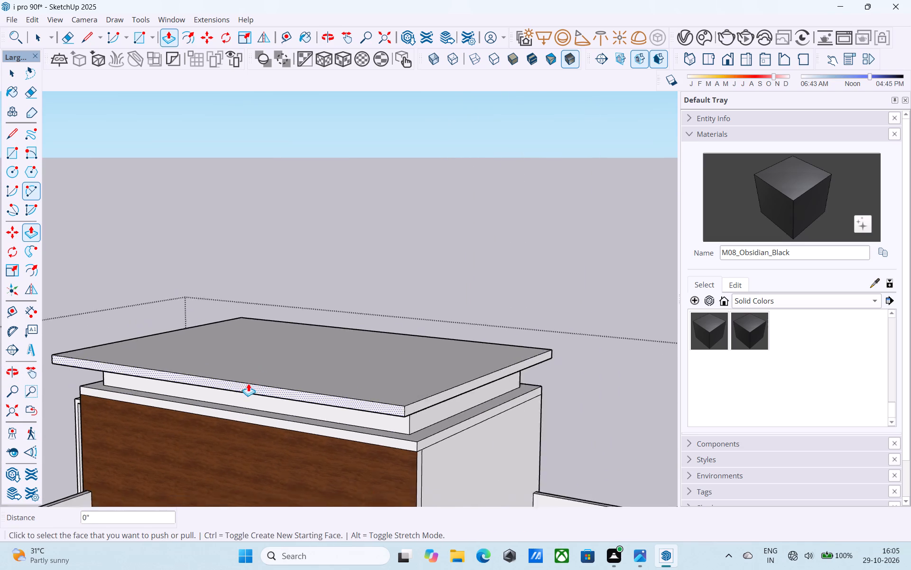
scroll(248, 383, down, 6)
middle_drag(240, 397, 634, 399)
scroll(586, 383, down, 5)
scroll(326, 445, up, 10)
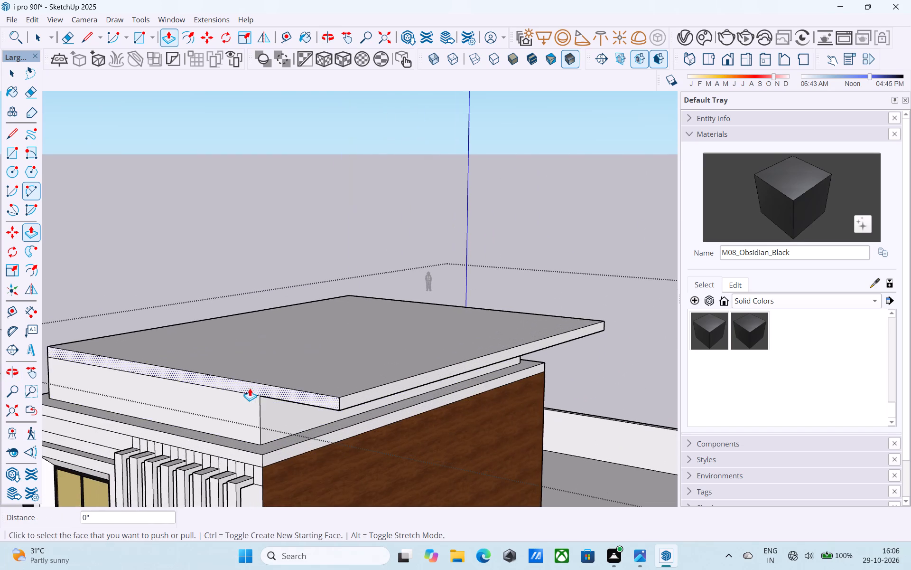
double_click(250, 388)
scroll(207, 398, down, 6)
middle_drag(207, 398, 223, 296)
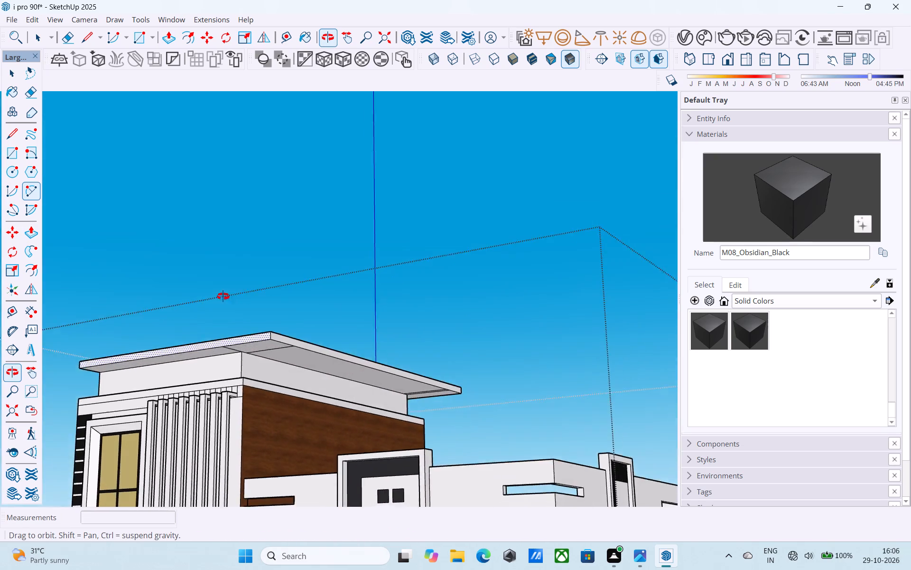
middle_drag(223, 296, 511, 366)
scroll(223, 416, up, 5)
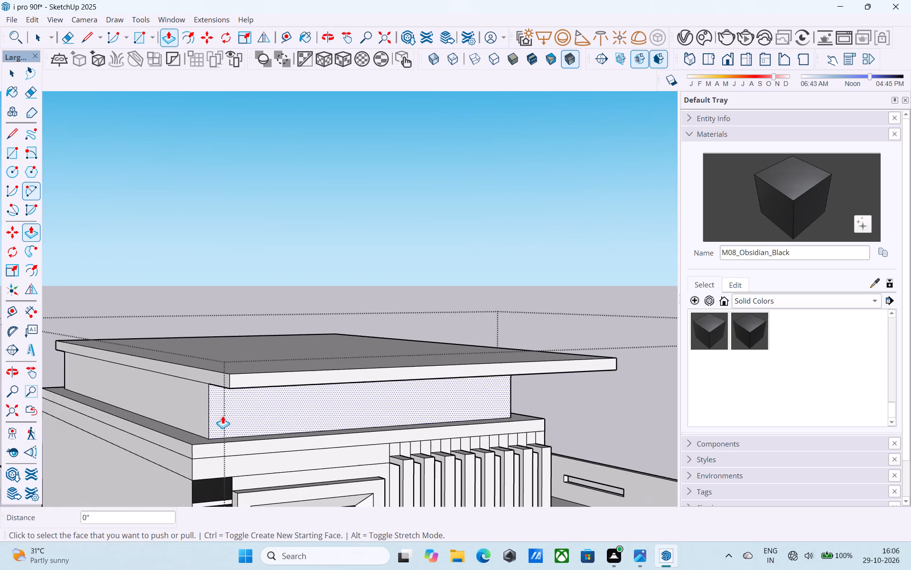
double_click(219, 381)
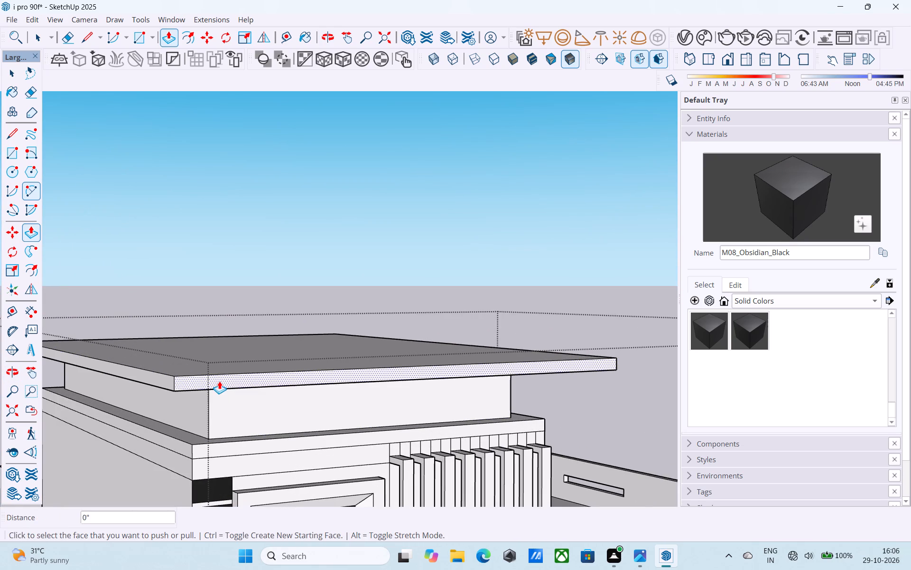
Examine the tower roof slab's overhang and underside against the front elevation from below and from a distance.
scroll(219, 381, down, 4)
middle_drag(217, 383, 145, 364)
scroll(145, 363, down, 9)
middle_drag(148, 398, 98, 299)
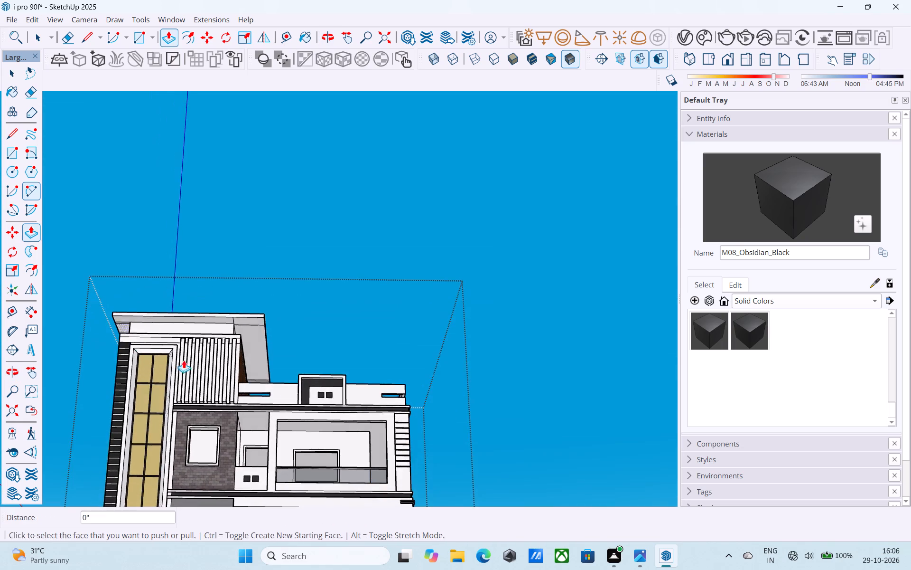
scroll(222, 357, up, 6)
scroll(224, 356, down, 4)
middle_drag(226, 361, 174, 409)
scroll(182, 398, down, 10)
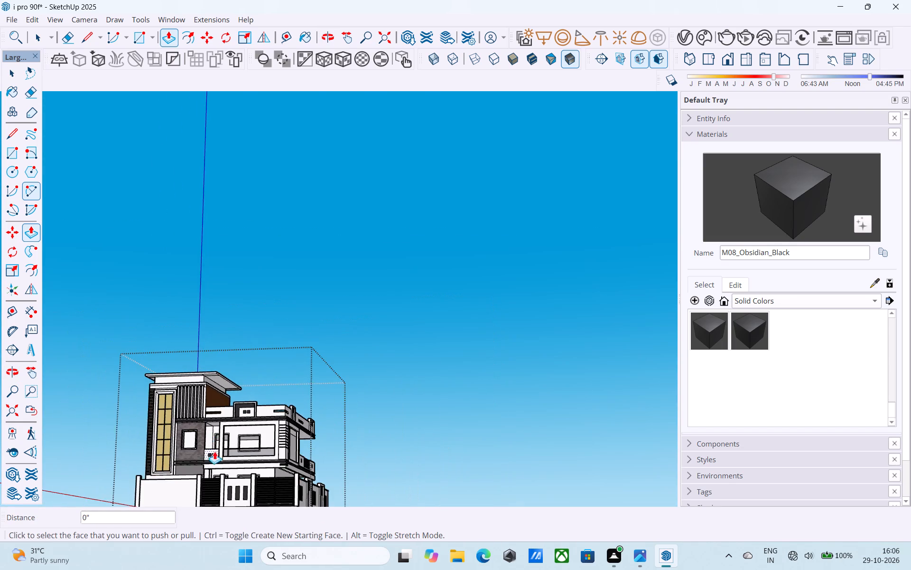
scroll(223, 430, down, 5)
middle_drag(224, 437, 242, 448)
Erase the leftover seam line crossing the slab's underside near the rear of the overhang above the wood-clad wall.
scroll(241, 438, up, 6)
scroll(219, 402, up, 5)
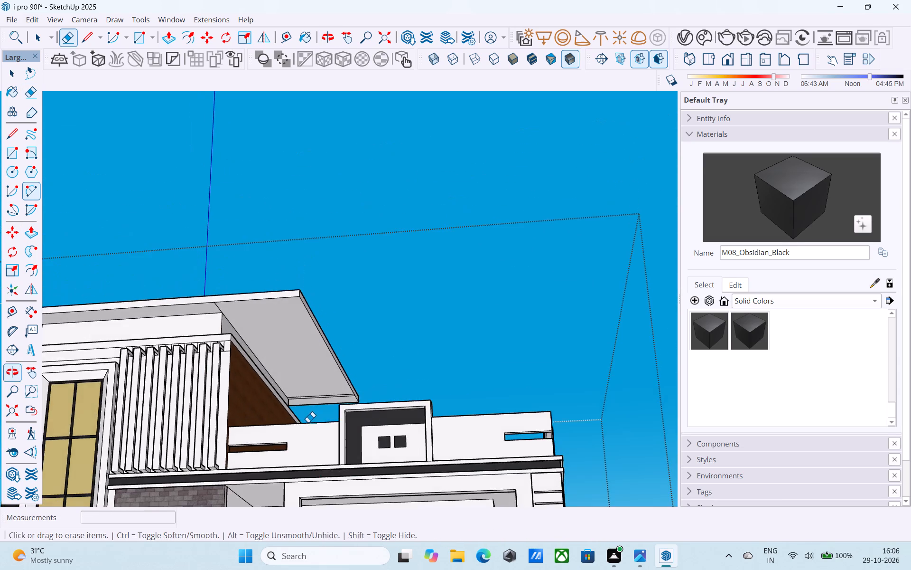
scroll(308, 422, up, 7)
drag(324, 378, 327, 367)
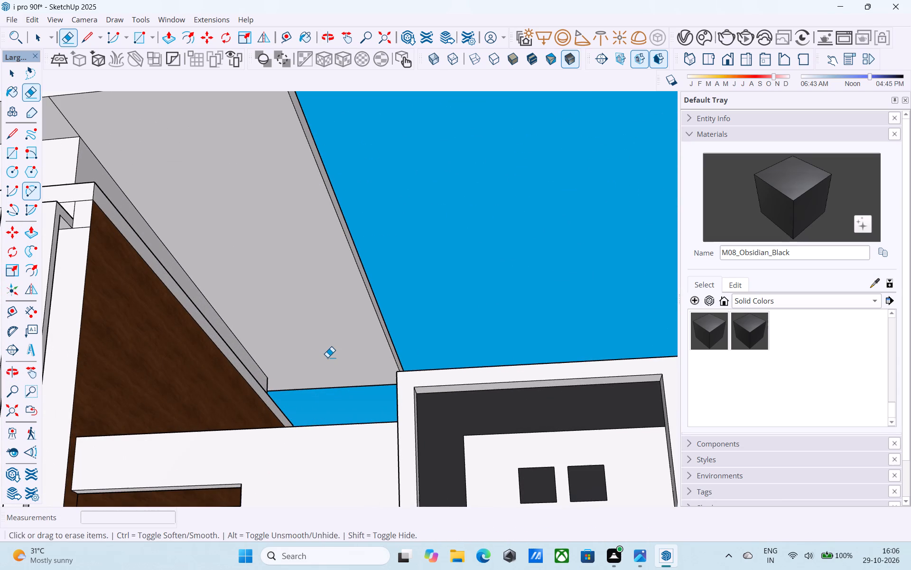
scroll(328, 357, down, 5)
middle_drag(329, 358, 323, 359)
scroll(167, 247, up, 4)
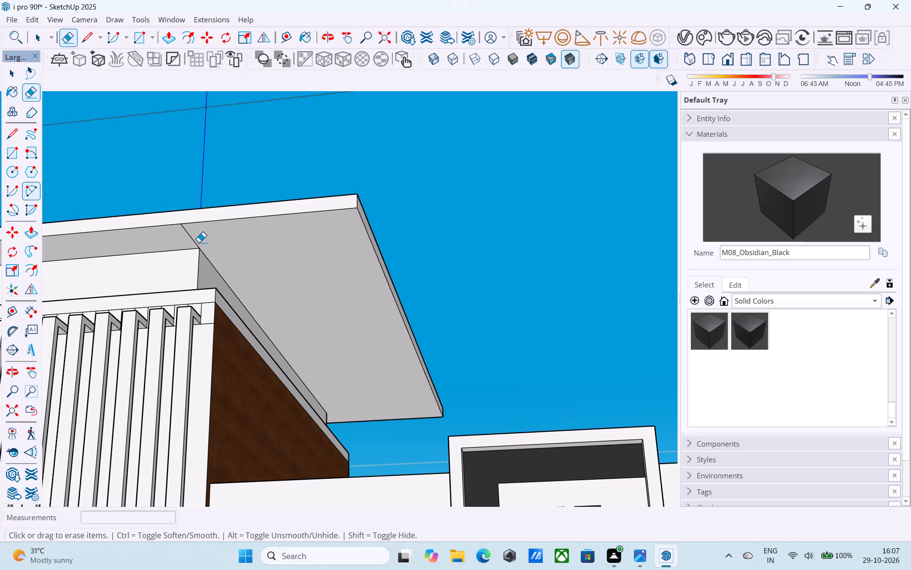
Examine the overhanging tower roof slab and its underside from several front viewing angles.
scroll(202, 240, down, 5)
middle_drag(202, 240, 211, 301)
scroll(211, 301, up, 1)
scroll(219, 275, down, 6)
scroll(228, 268, up, 2)
scroll(231, 269, down, 4)
middle_drag(260, 314, 260, 314)
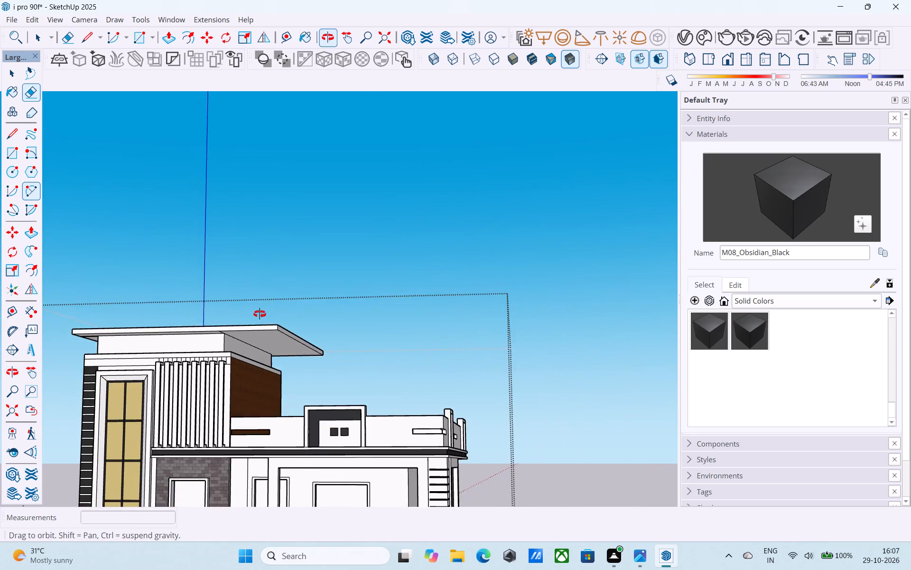
middle_drag(260, 314, 264, 294)
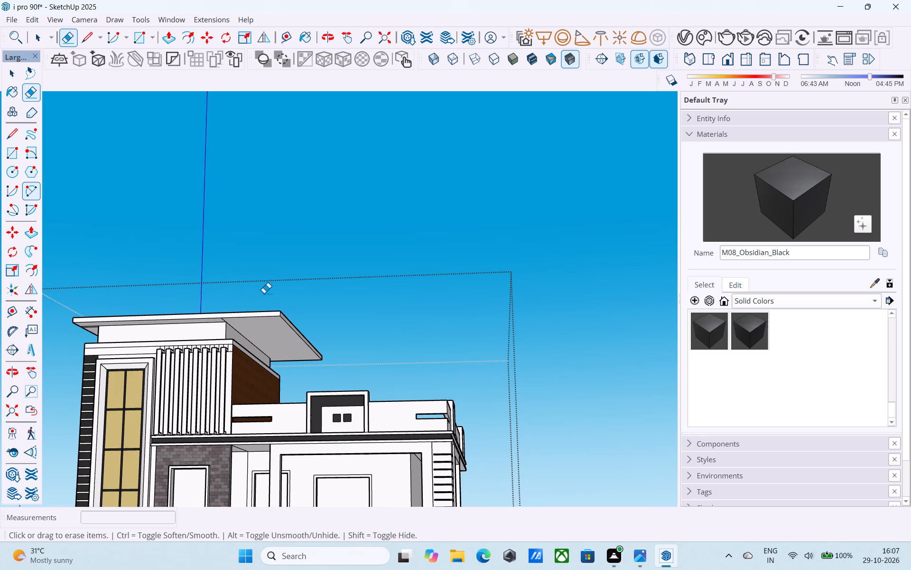
middle_drag(264, 293, 265, 320)
middle_drag(277, 362, 268, 351)
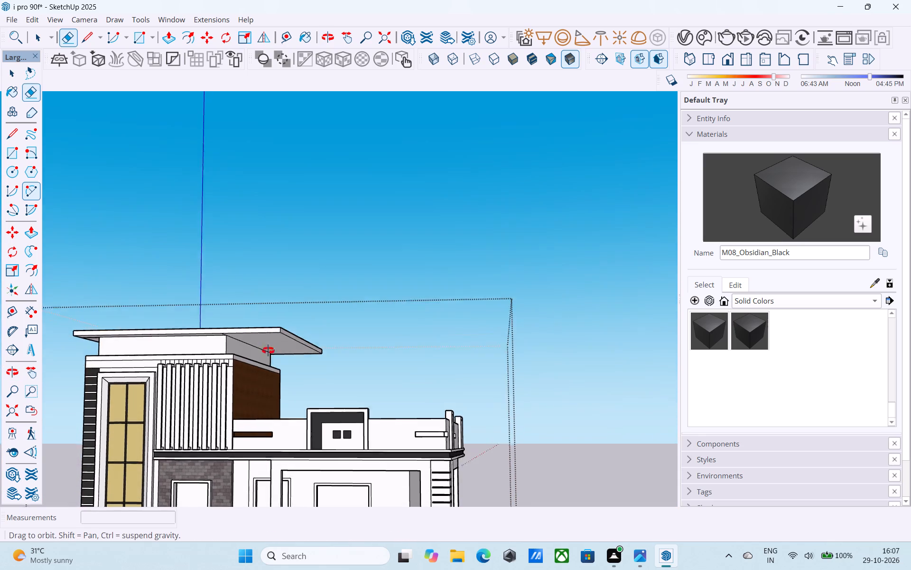
middle_drag(268, 351, 279, 280)
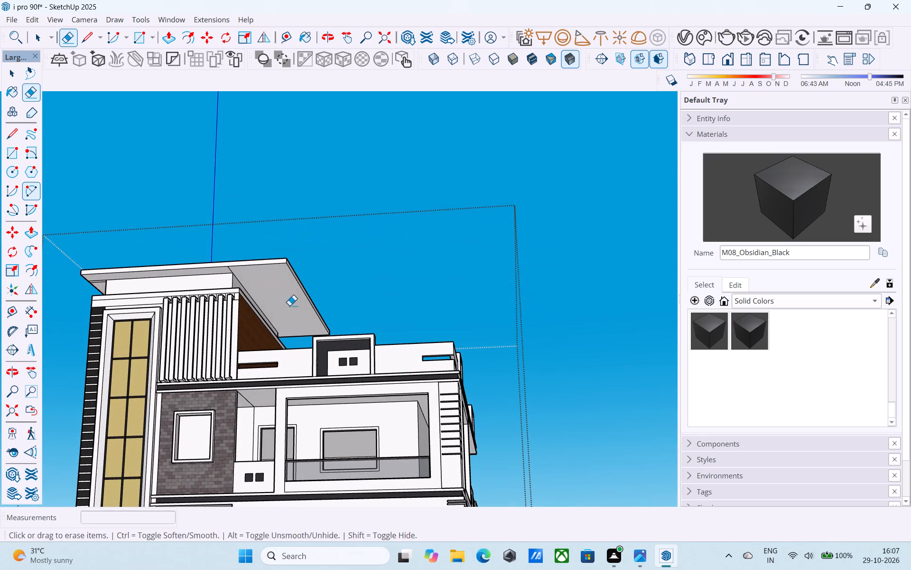
Examine the tower roof slab's top, side overhang and underside from above and from below.
shift+middle_drag(289, 305, 319, 430)
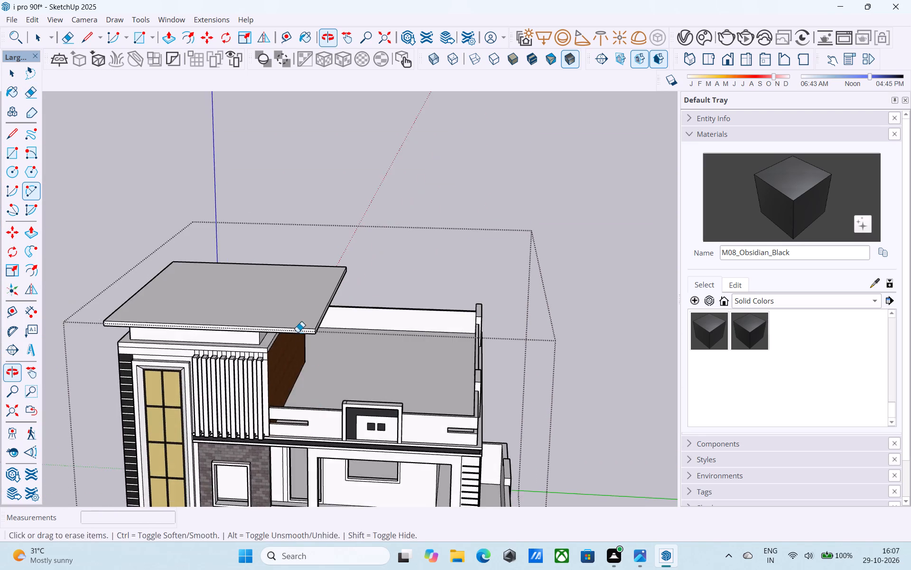
middle_drag(297, 332, 259, 436)
scroll(264, 419, up, 6)
key(space)
scroll(262, 401, up, 3)
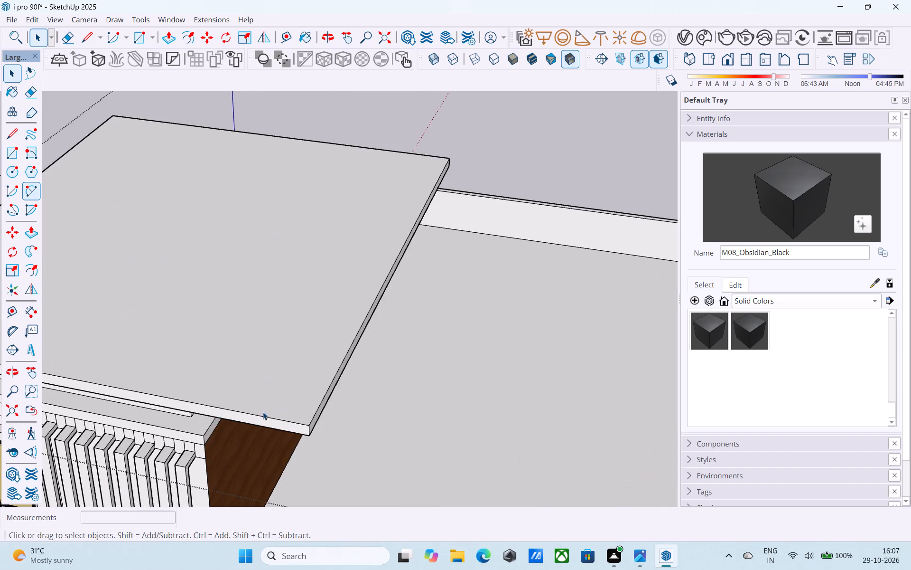
middle_drag(261, 411, 281, 239)
middle_drag(279, 367, 296, 274)
middle_drag(297, 314, 291, 366)
scroll(292, 353, down, 4)
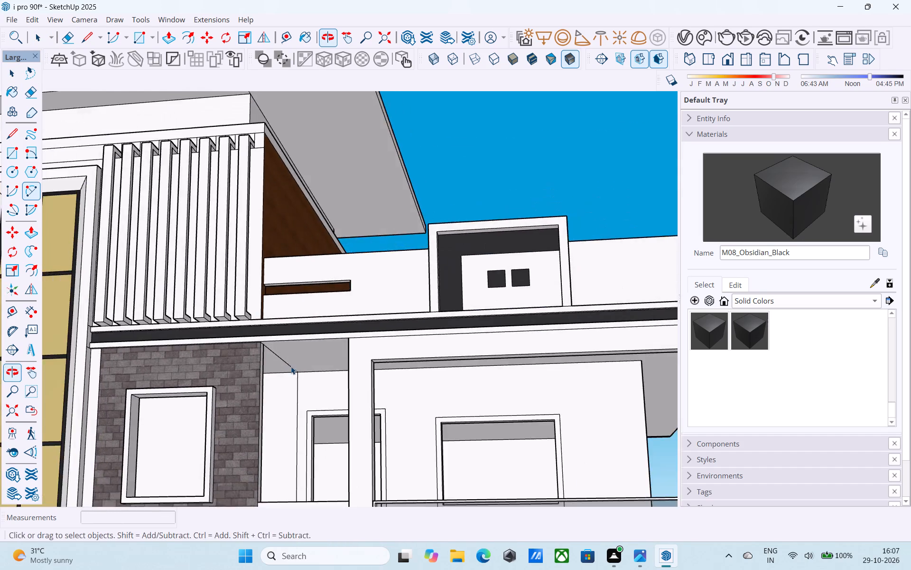
scroll(291, 366, down, 2)
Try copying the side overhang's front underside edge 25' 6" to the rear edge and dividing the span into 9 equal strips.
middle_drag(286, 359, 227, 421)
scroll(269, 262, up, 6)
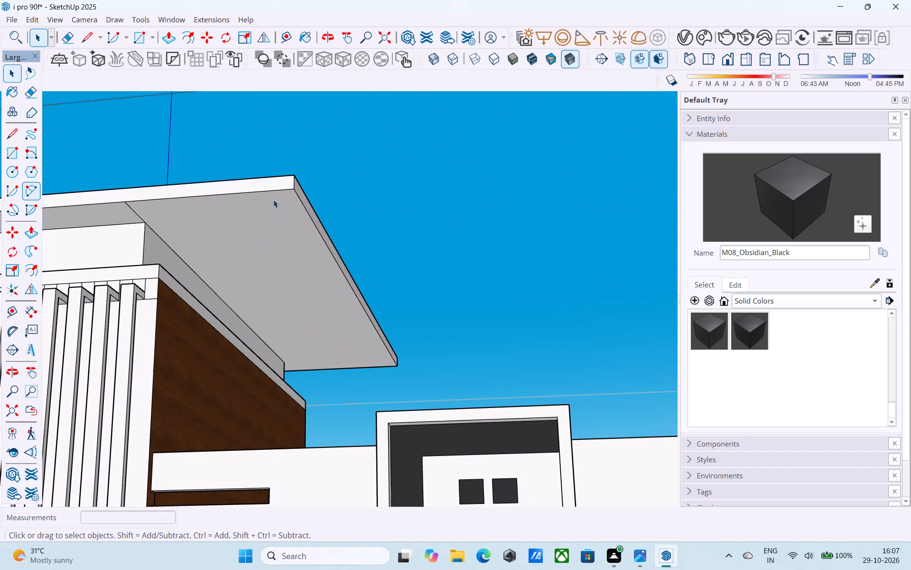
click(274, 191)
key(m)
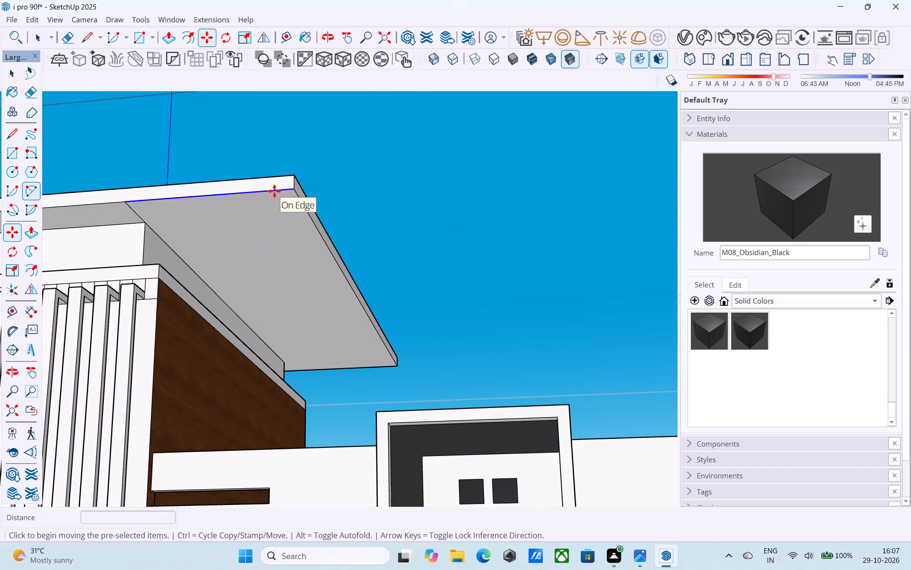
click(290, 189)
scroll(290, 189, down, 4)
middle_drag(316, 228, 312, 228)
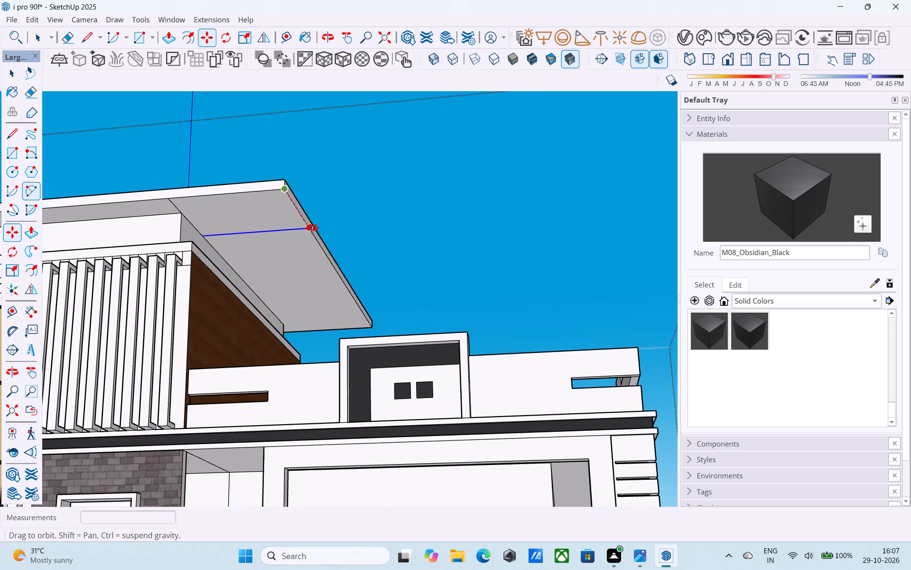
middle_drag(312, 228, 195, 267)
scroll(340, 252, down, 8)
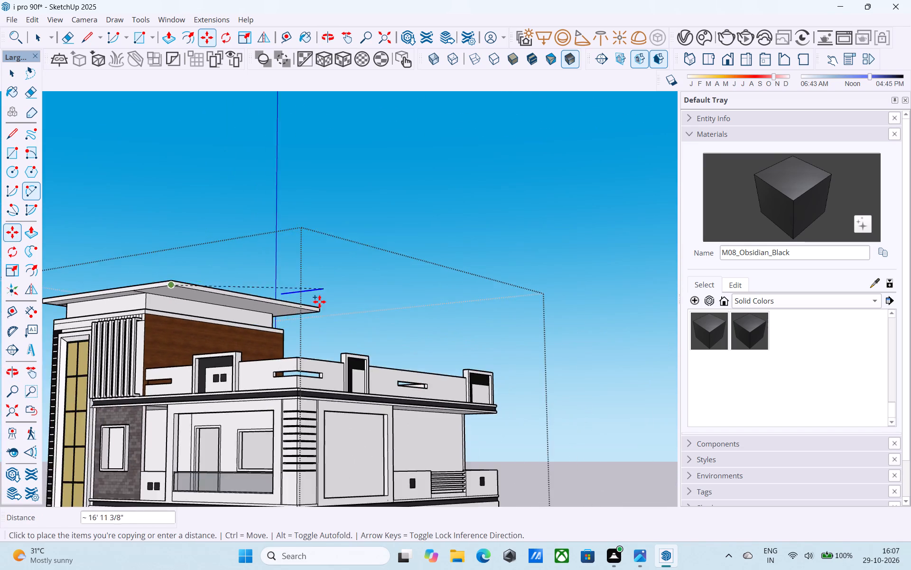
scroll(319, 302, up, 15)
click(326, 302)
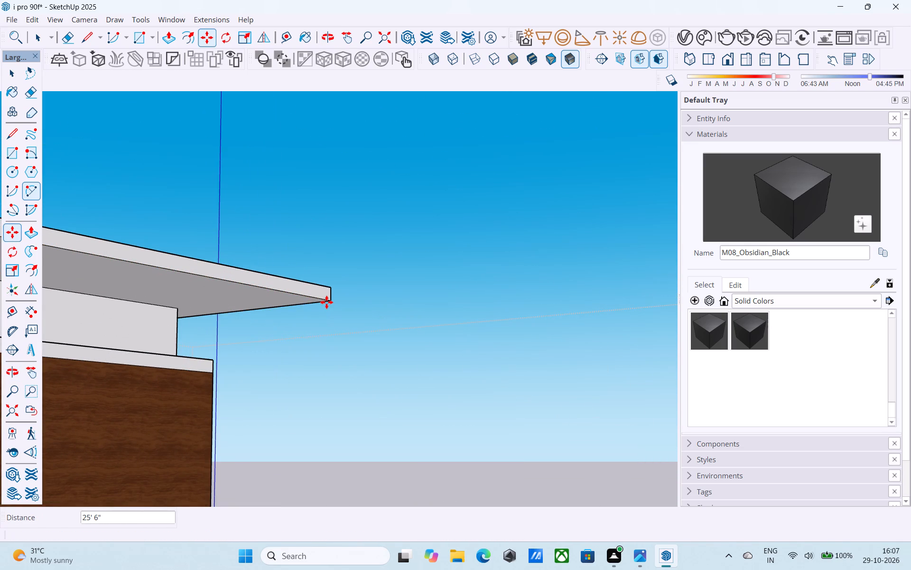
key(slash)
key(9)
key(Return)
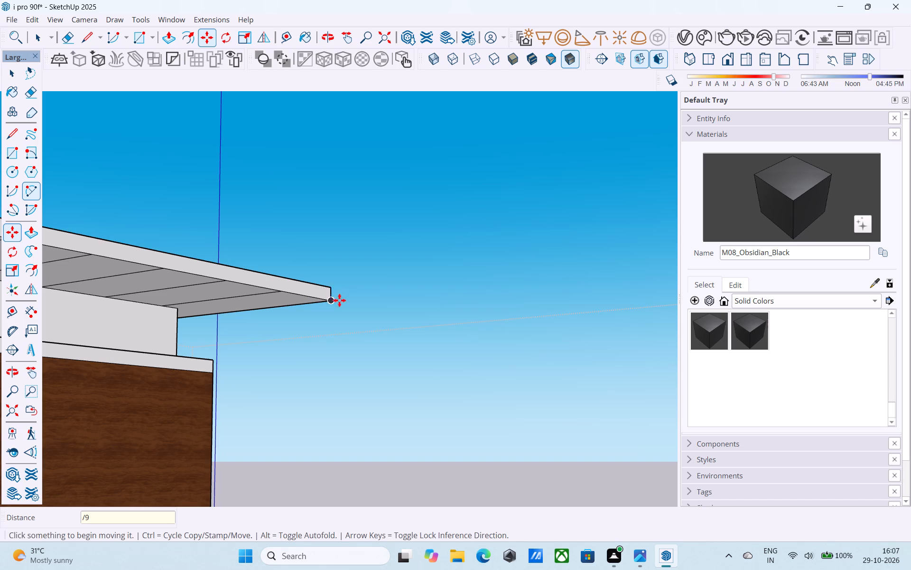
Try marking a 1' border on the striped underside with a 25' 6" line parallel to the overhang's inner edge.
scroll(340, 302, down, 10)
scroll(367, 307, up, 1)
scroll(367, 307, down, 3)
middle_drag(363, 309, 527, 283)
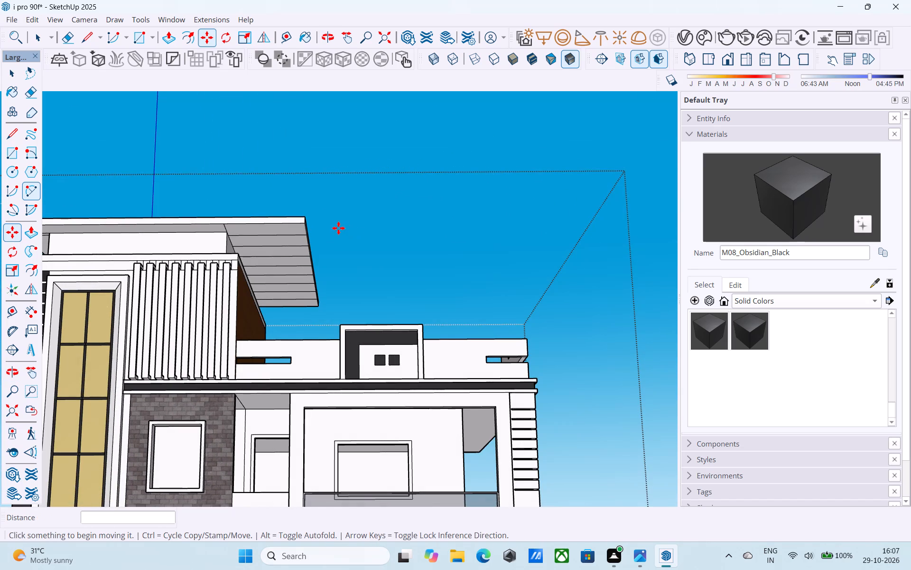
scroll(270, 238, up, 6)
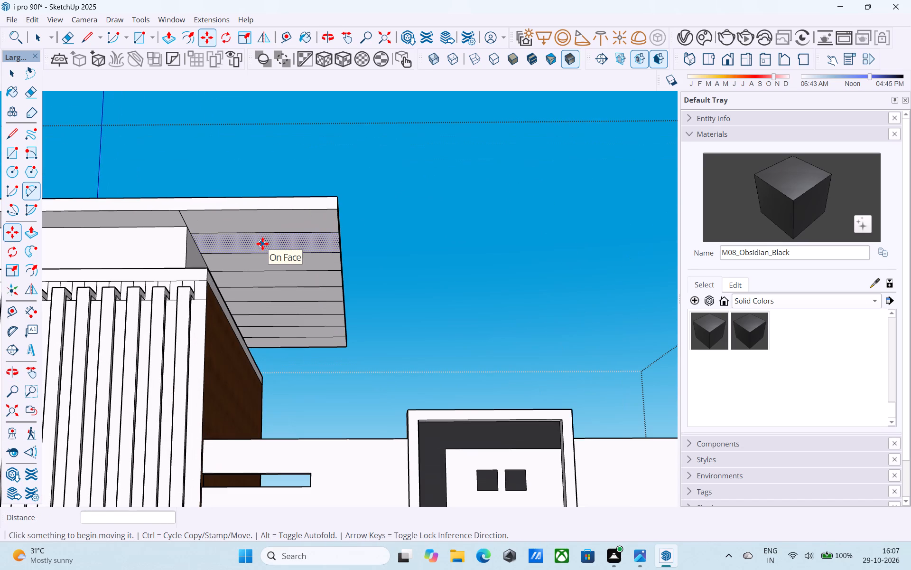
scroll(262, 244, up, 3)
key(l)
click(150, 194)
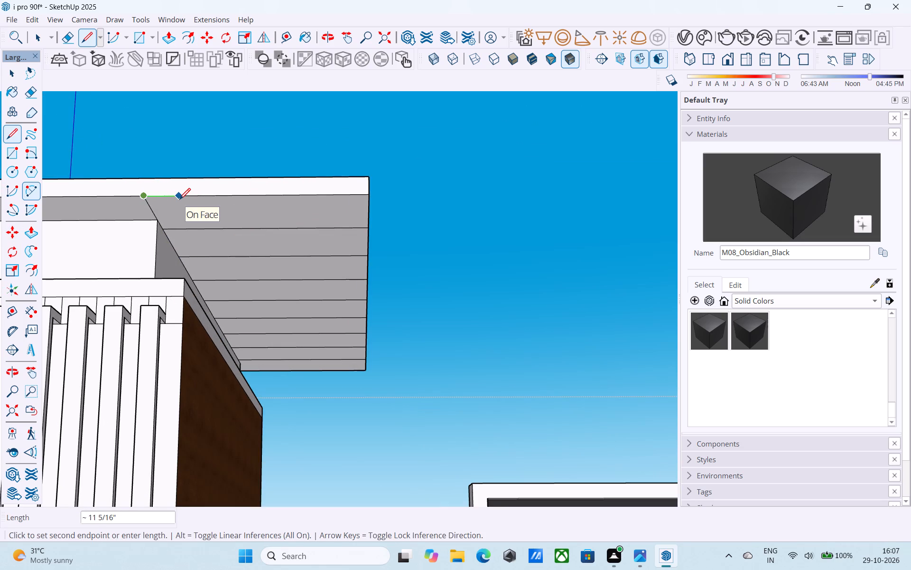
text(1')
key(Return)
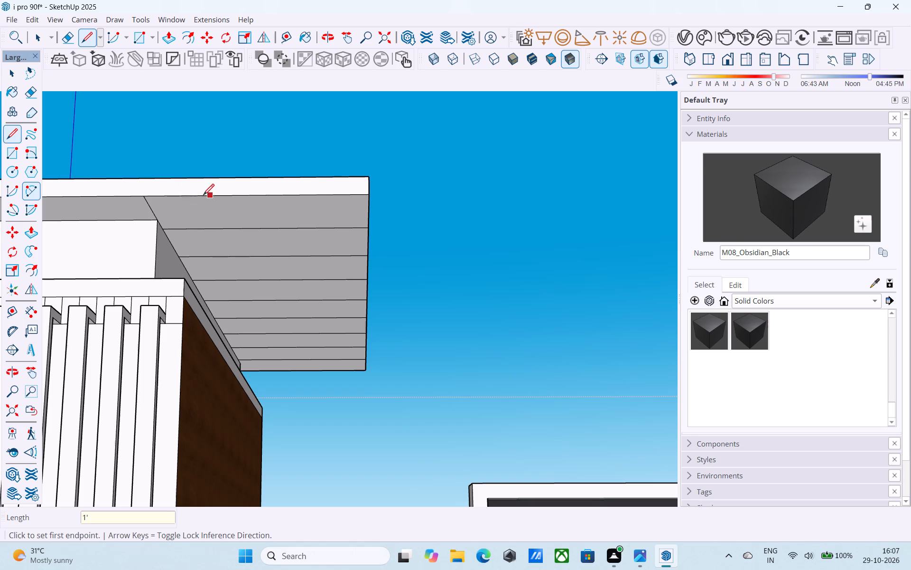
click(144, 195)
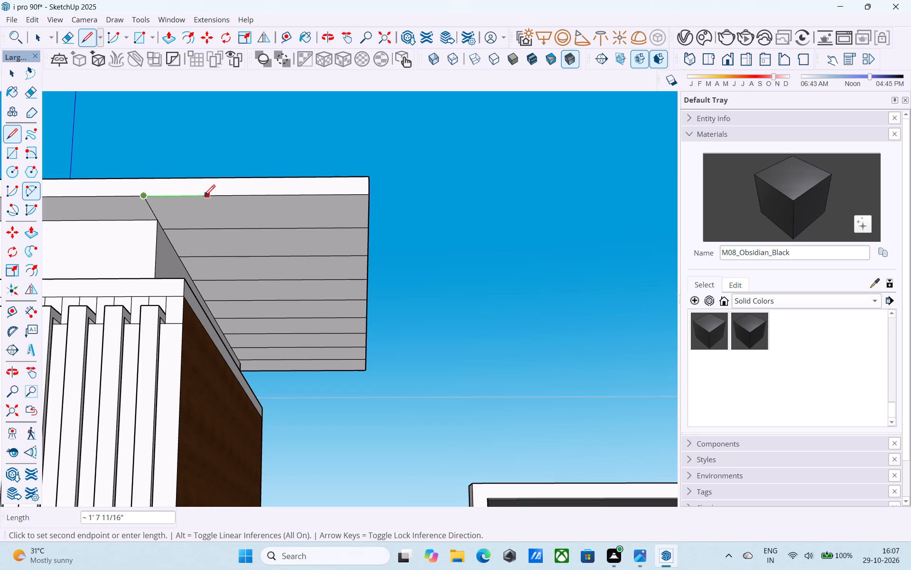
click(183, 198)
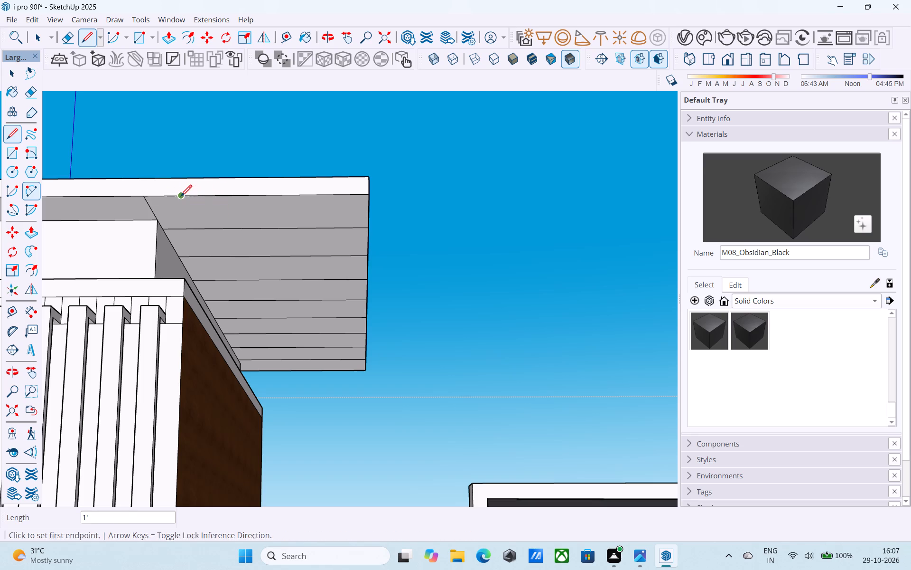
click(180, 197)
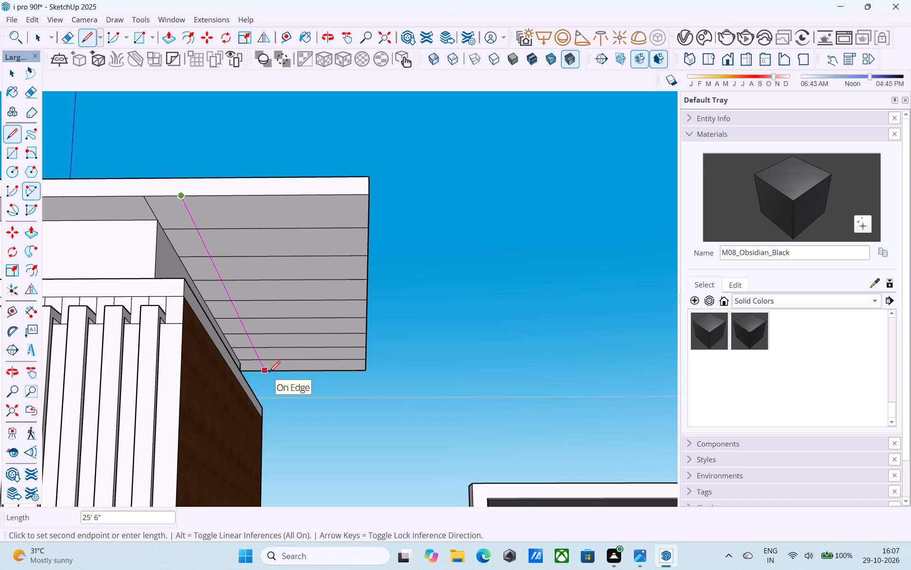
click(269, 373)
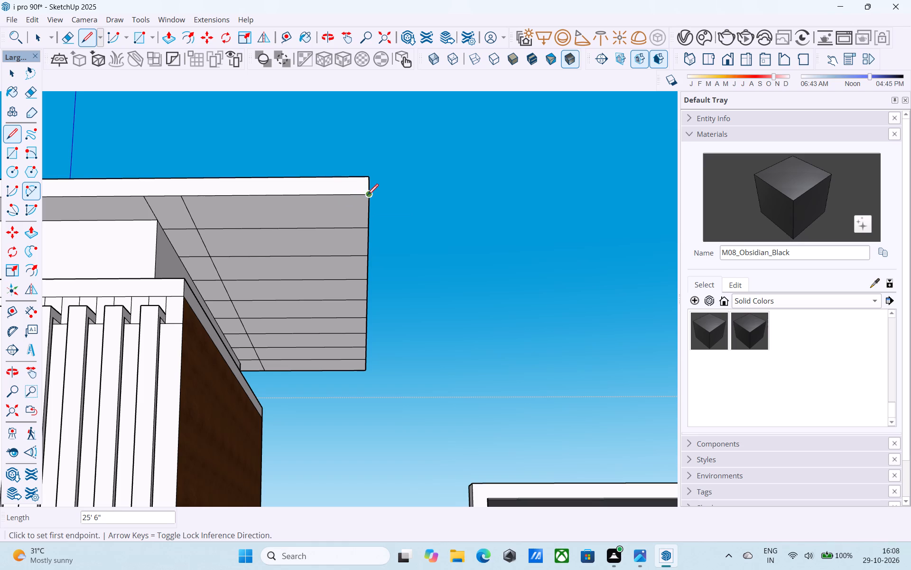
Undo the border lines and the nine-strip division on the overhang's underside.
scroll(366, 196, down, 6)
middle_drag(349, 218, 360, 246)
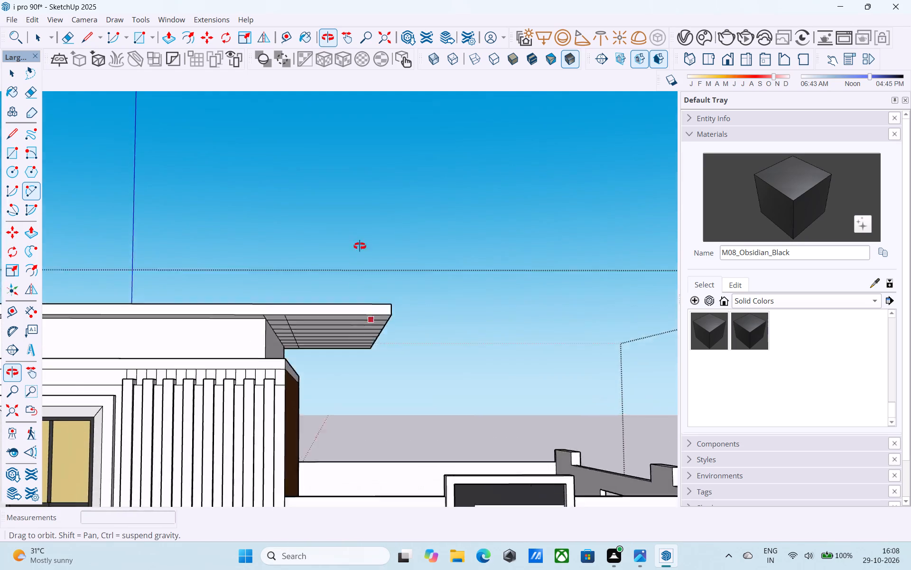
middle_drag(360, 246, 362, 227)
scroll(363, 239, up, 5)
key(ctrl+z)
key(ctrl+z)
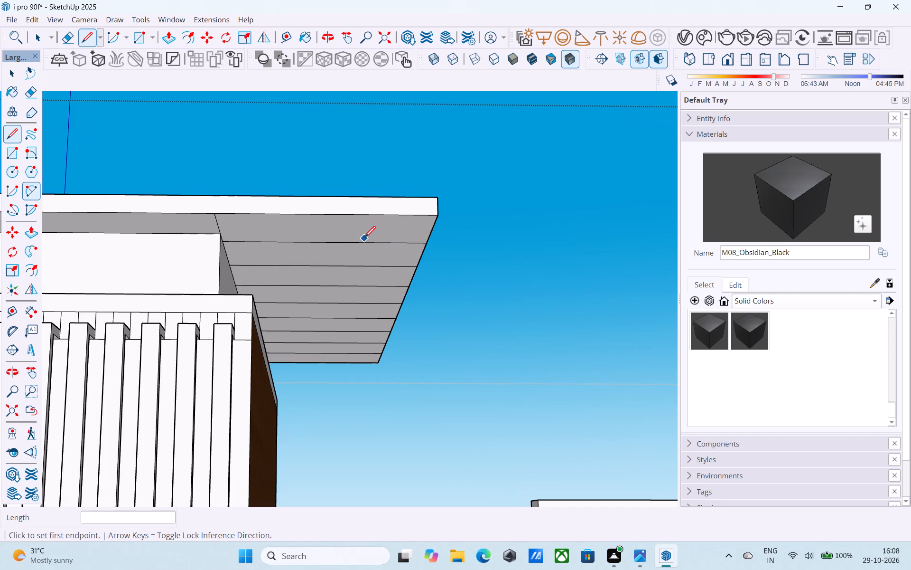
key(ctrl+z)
Offset the outline of the side overhang's underside face 1' inward.
scroll(364, 238, down, 3)
shift+middle_drag(363, 238, 332, 242)
key(space)
click(328, 248)
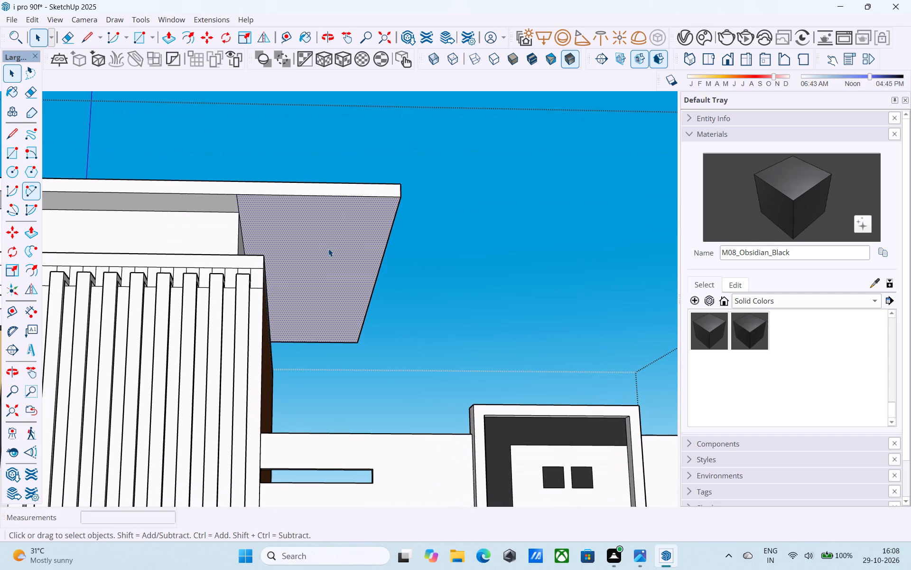
key(f)
click(328, 248)
text(1')
key(Return)
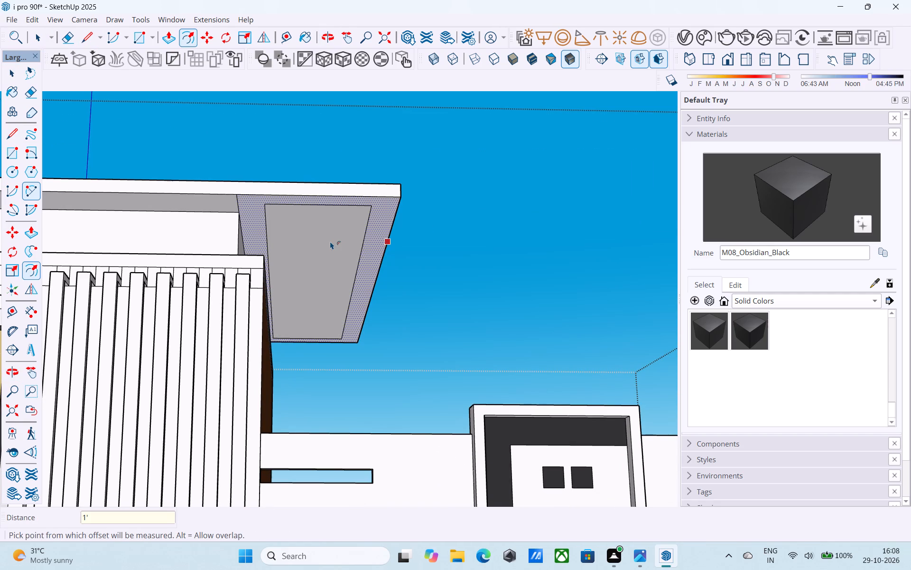
Copy the inset outline's front edge 23' 6" to its rear edge and divide the span into 7 equal strips.
key(space)
middle_drag(327, 241, 303, 235)
click(221, 182)
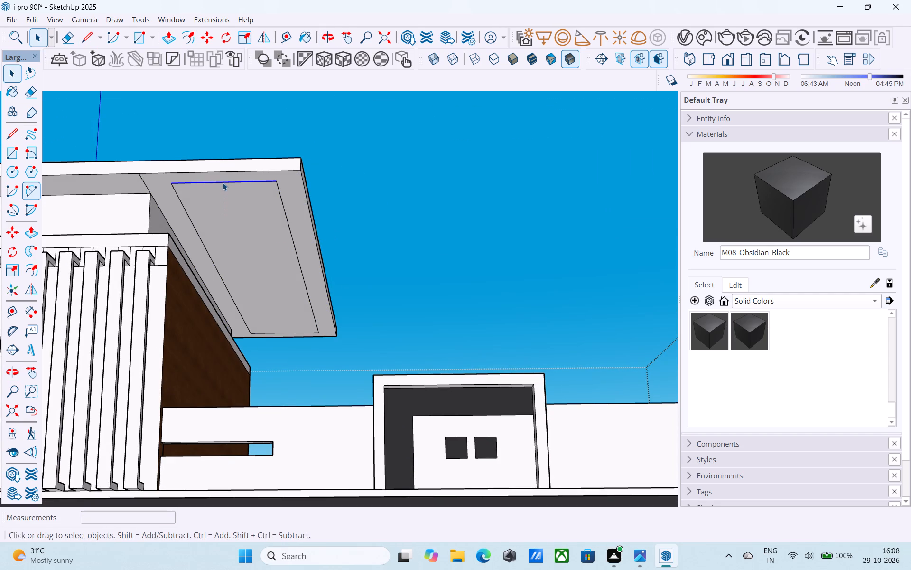
key(m)
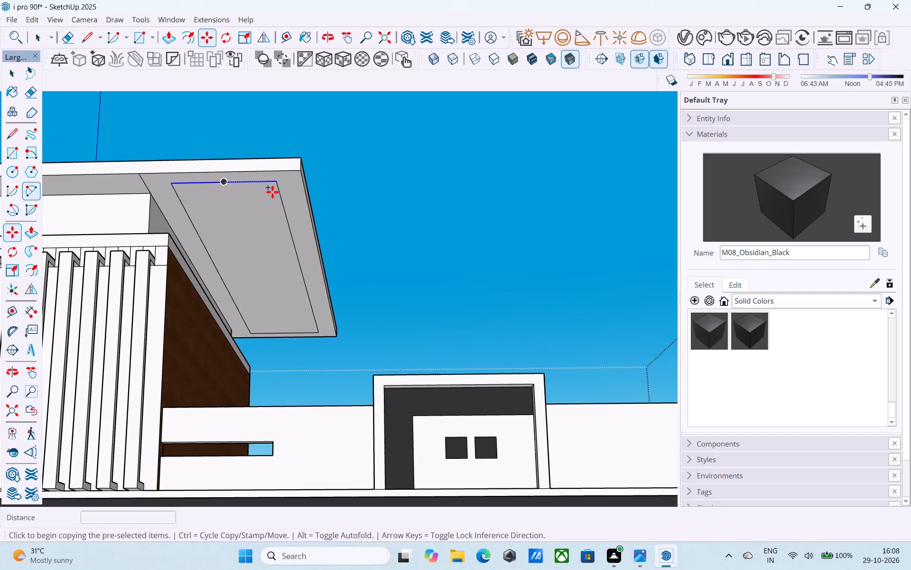
click(277, 188)
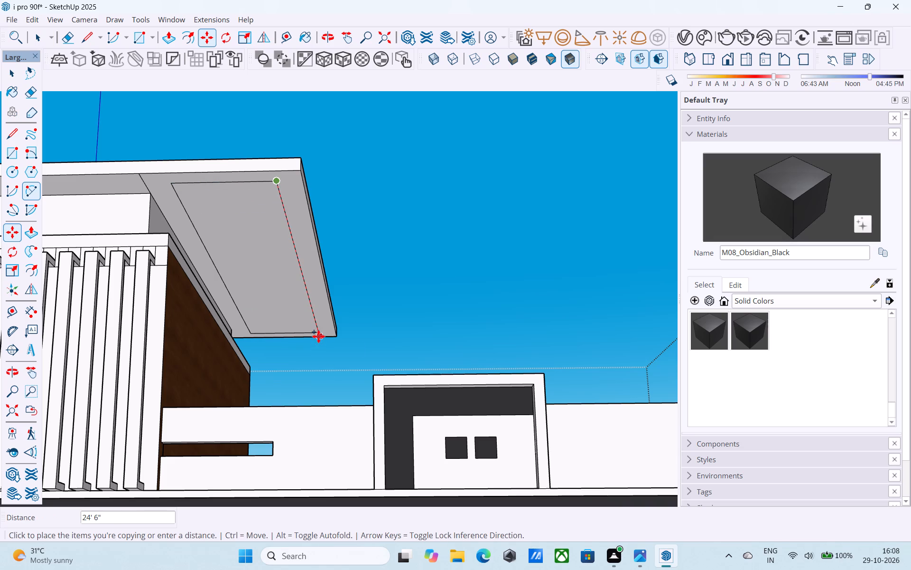
scroll(317, 335, up, 7)
click(318, 331)
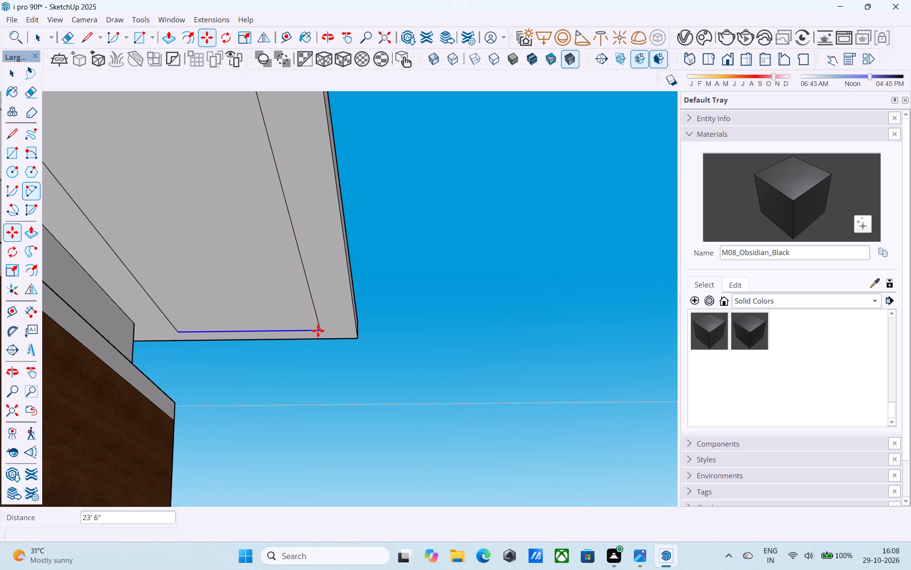
key(slash)
key(7)
key(Return)
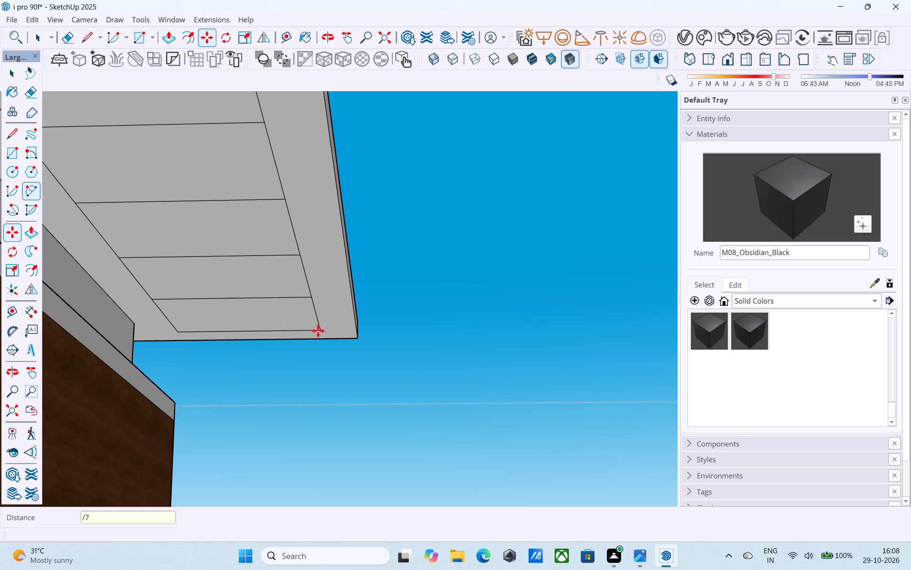
Push the frontmost inset strip 6" up through the slab to cut the first opening.
scroll(318, 331, down, 10)
middle_drag(325, 336, 320, 357)
scroll(226, 270, up, 10)
key(space)
click(240, 297)
scroll(240, 297, up, 4)
key(p)
click(240, 297)
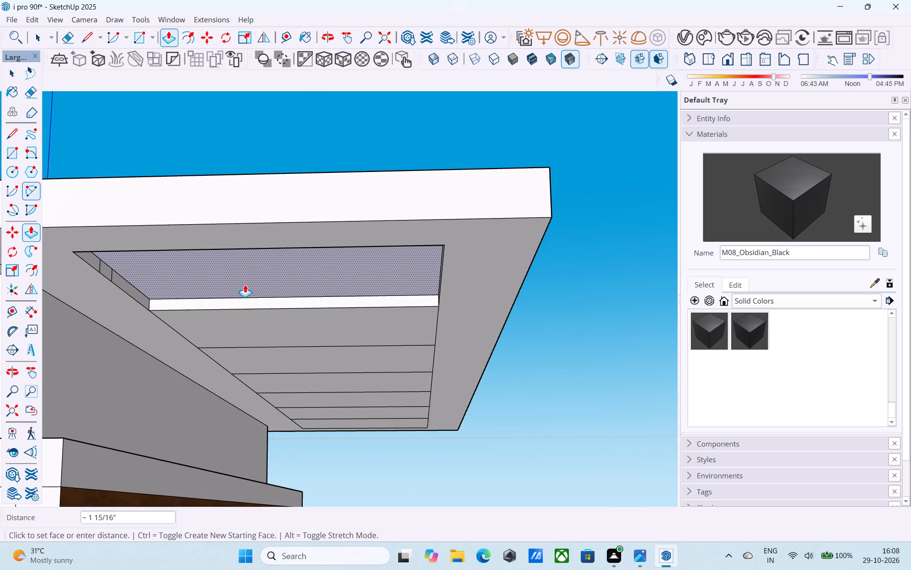
scroll(246, 285, up, 3)
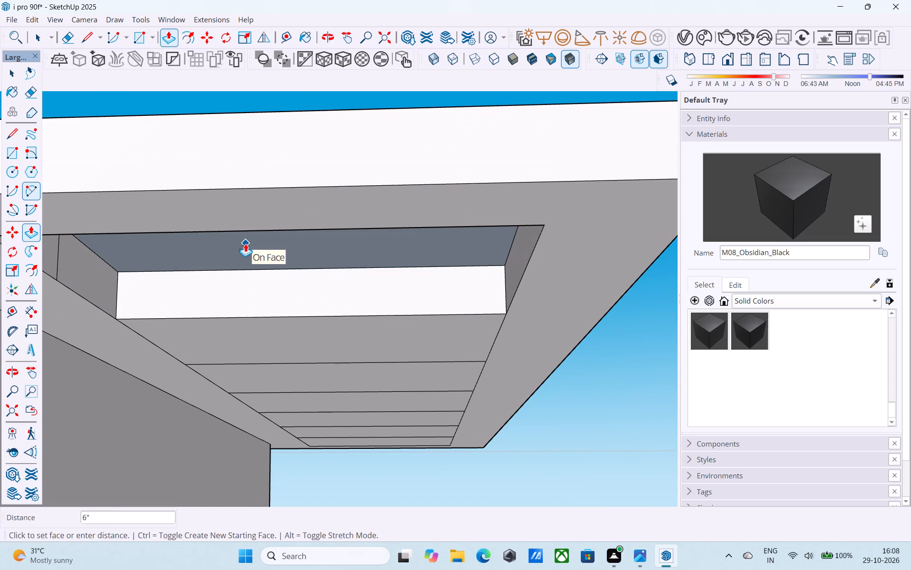
click(245, 244)
Repeat the 6" push on the third, fifth and seventh strips to cut the remaining alternate openings through the slab.
scroll(245, 243, down, 5)
middle_drag(242, 294, 240, 248)
double_click(283, 317)
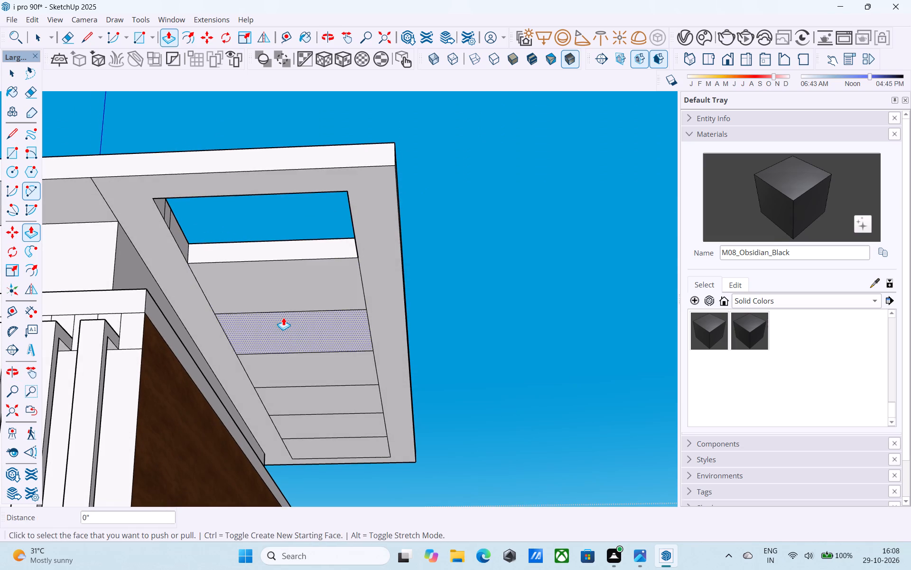
scroll(288, 305, down, 5)
scroll(296, 356, up, 5)
double_click(312, 373)
scroll(320, 360, down, 6)
scroll(321, 401, up, 5)
double_click(326, 404)
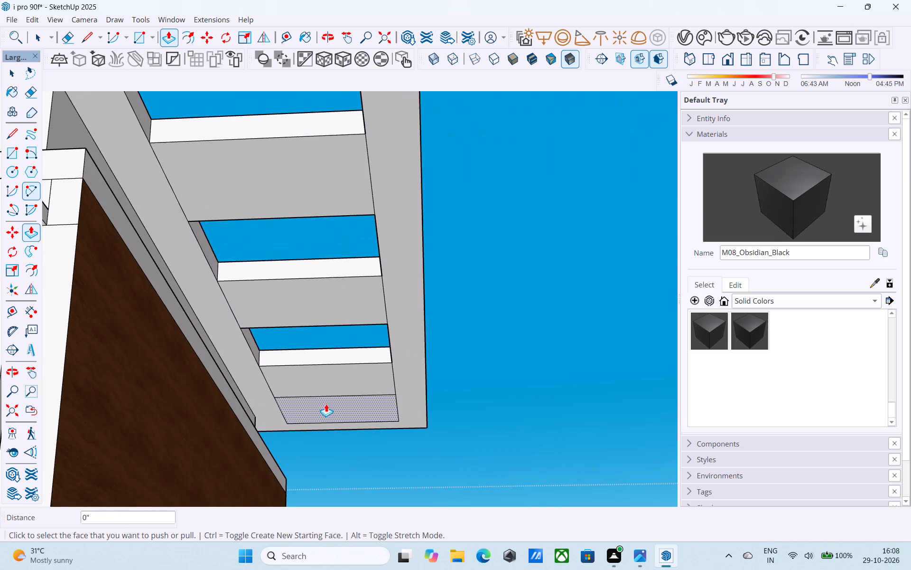
Examine the slatted roof overhang against the front elevation from below and from a distance.
scroll(325, 404, down, 9)
middle_drag(298, 397, 273, 403)
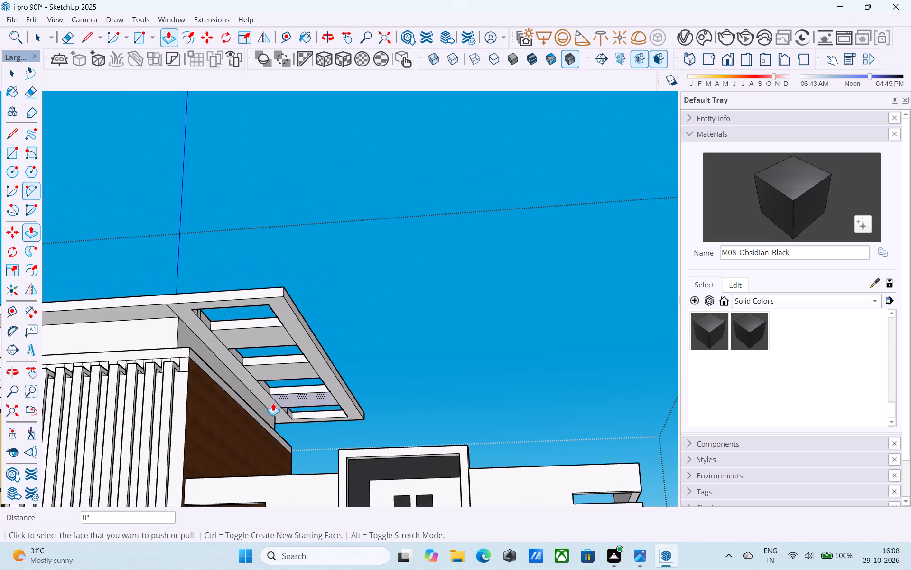
scroll(273, 402, down, 1)
middle_drag(273, 402, 290, 466)
scroll(271, 409, down, 8)
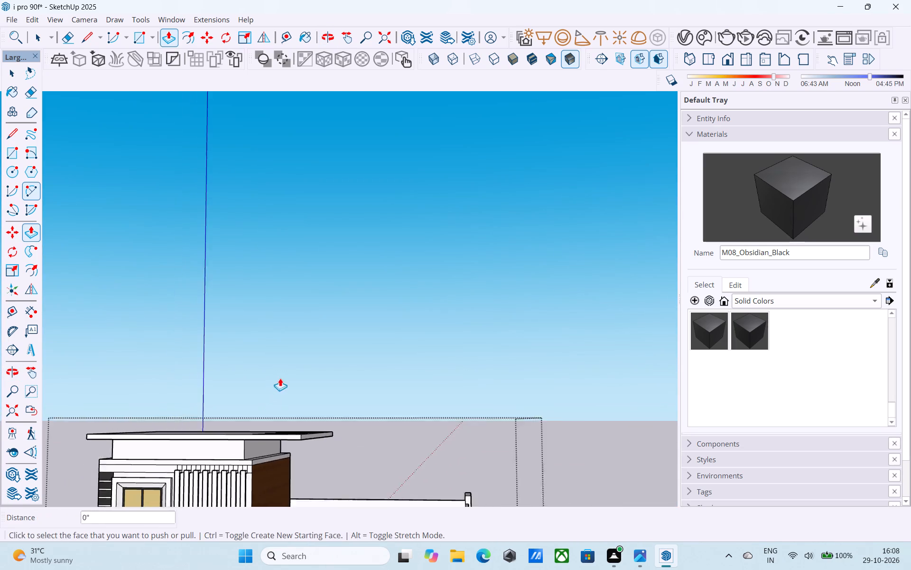
scroll(280, 378, down, 4)
middle_drag(291, 456, 316, 430)
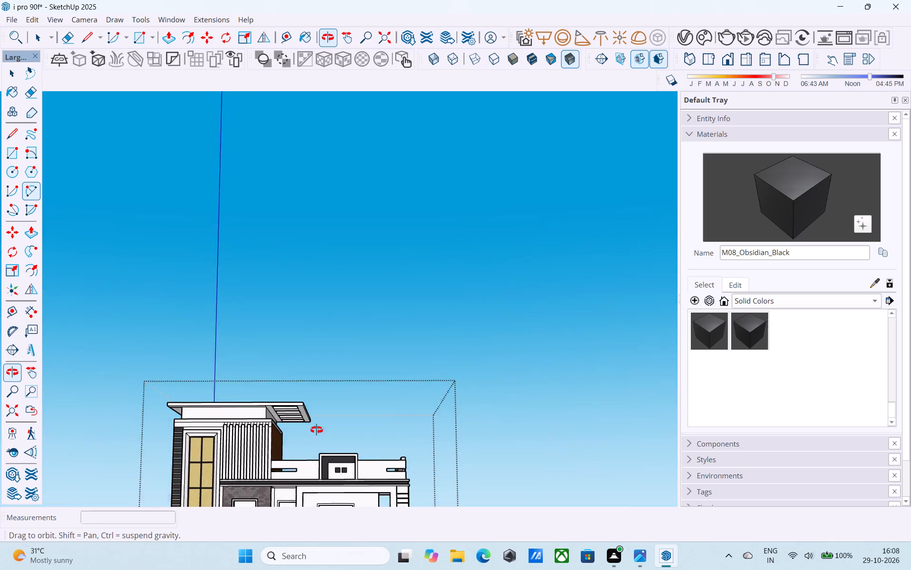
Push the top face of the tower's cover slab up 6" to thicken the slab.
middle_drag(316, 430, 371, 552)
scroll(270, 427, up, 9)
click(268, 428)
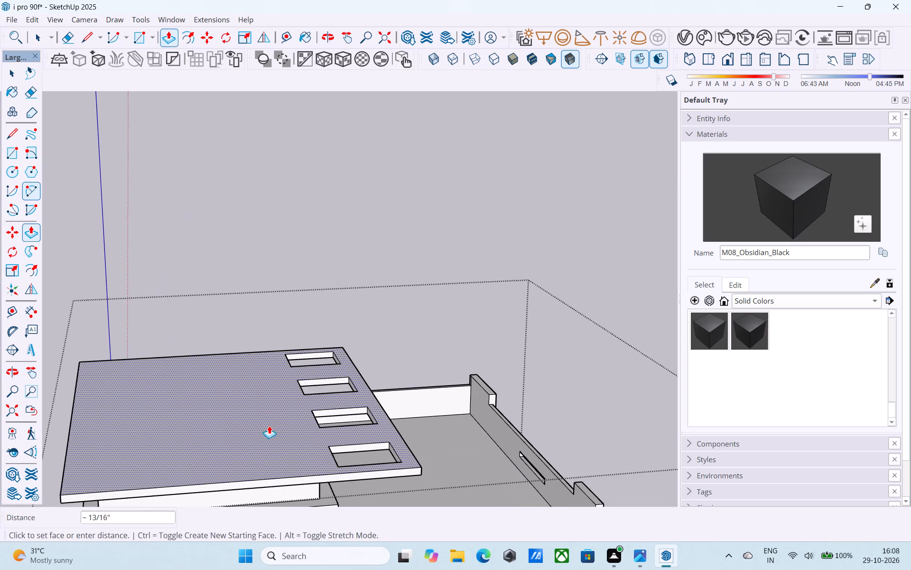
text(6")
key(Return)
key(space)
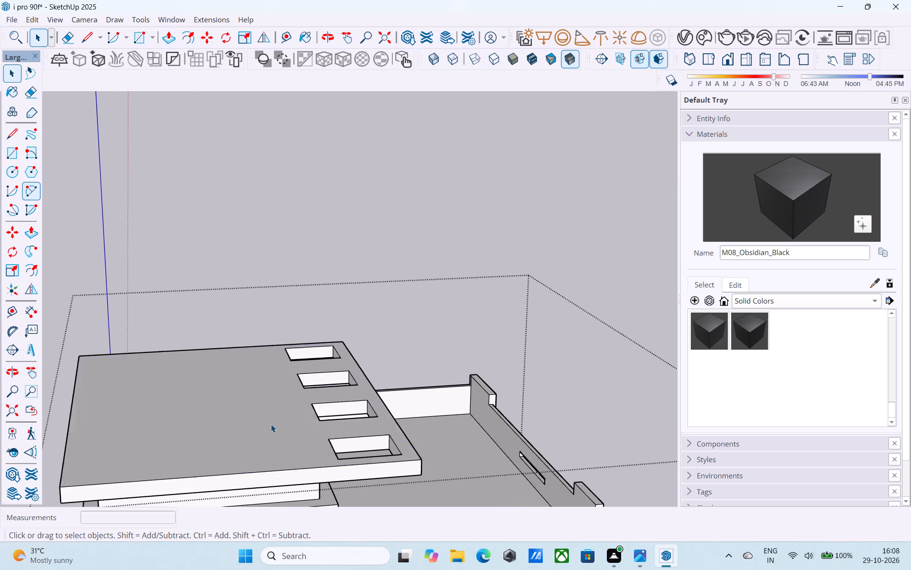
Save the model with the thickened tower roof slab.
scroll(271, 424, down, 6)
middle_drag(263, 427, 220, 305)
click(220, 305)
scroll(220, 305, down, 8)
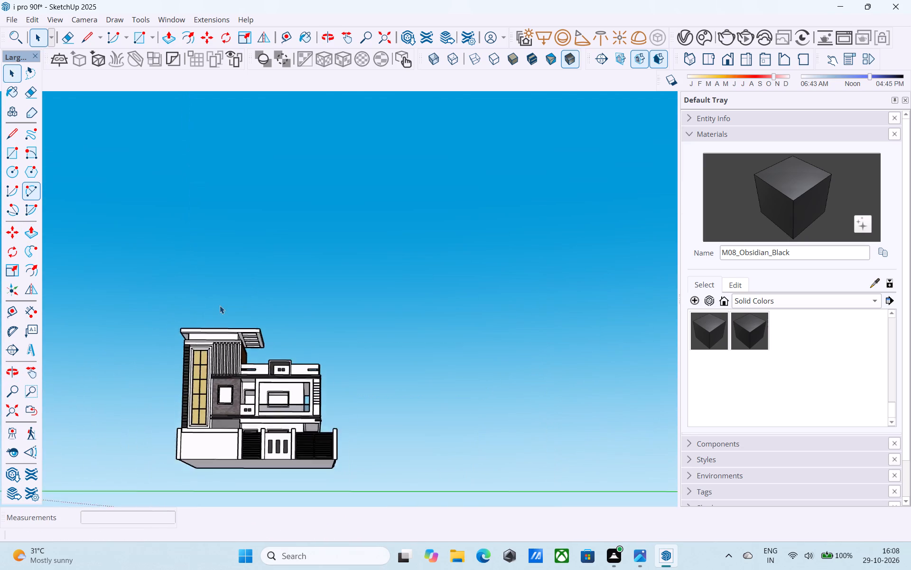
scroll(220, 305, down, 3)
middle_drag(239, 387, 235, 437)
scroll(235, 437, up, 11)
key(ctrl+s)
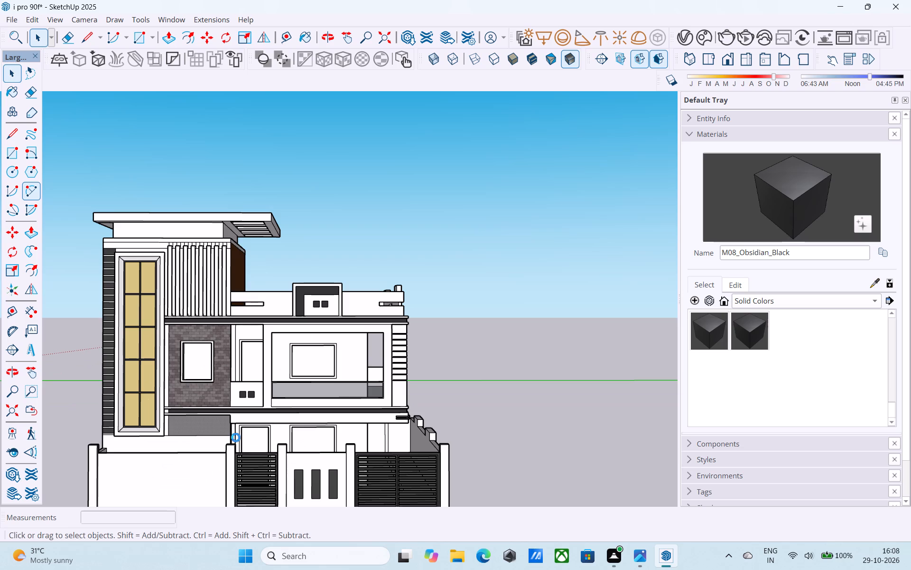
Examine the front elevation and the underside of the tower's roof overhang from a distance and close up.
scroll(236, 437, down, 6)
middle_drag(236, 437, 219, 430)
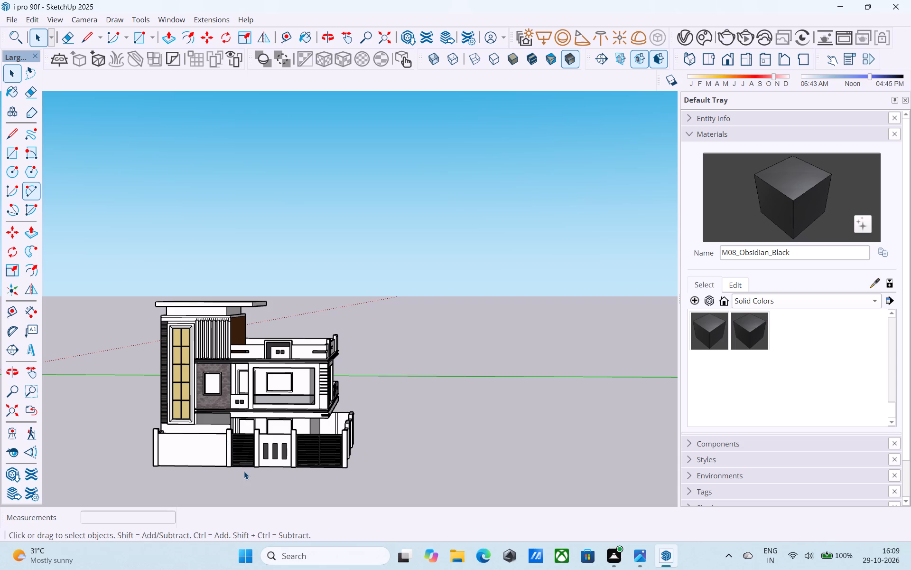
scroll(244, 472, down, 6)
middle_drag(245, 472, 247, 444)
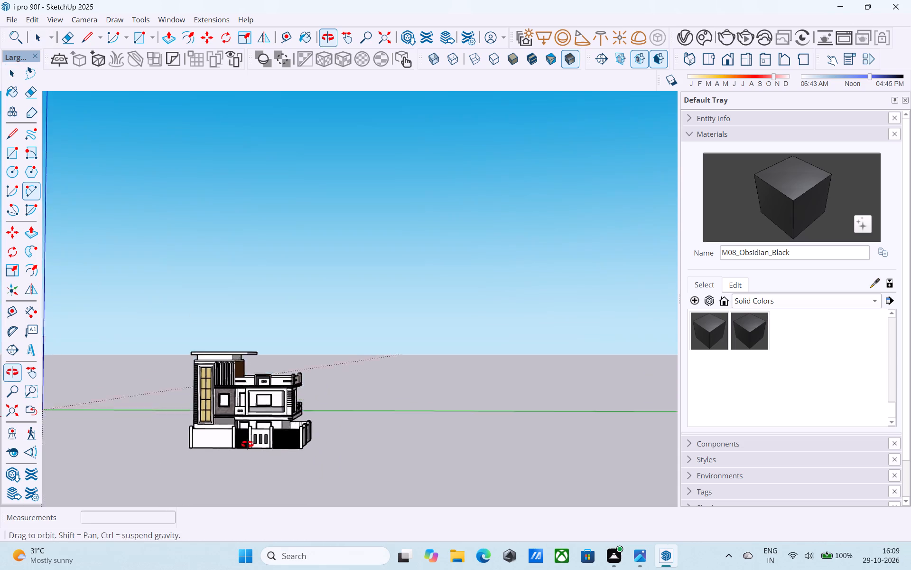
middle_drag(247, 444, 248, 443)
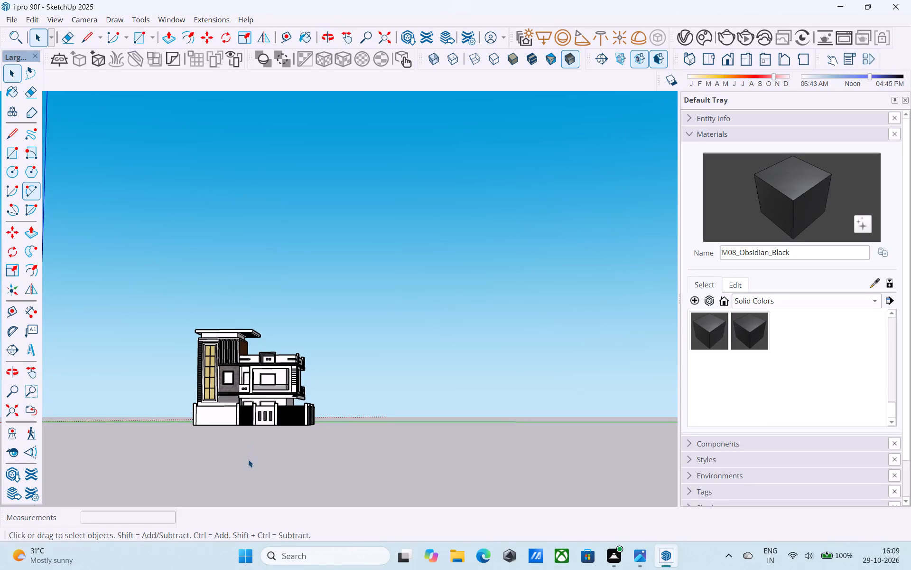
middle_drag(327, 516, 351, 509)
scroll(306, 432, down, 4)
middle_drag(304, 431, 338, 464)
scroll(293, 426, up, 3)
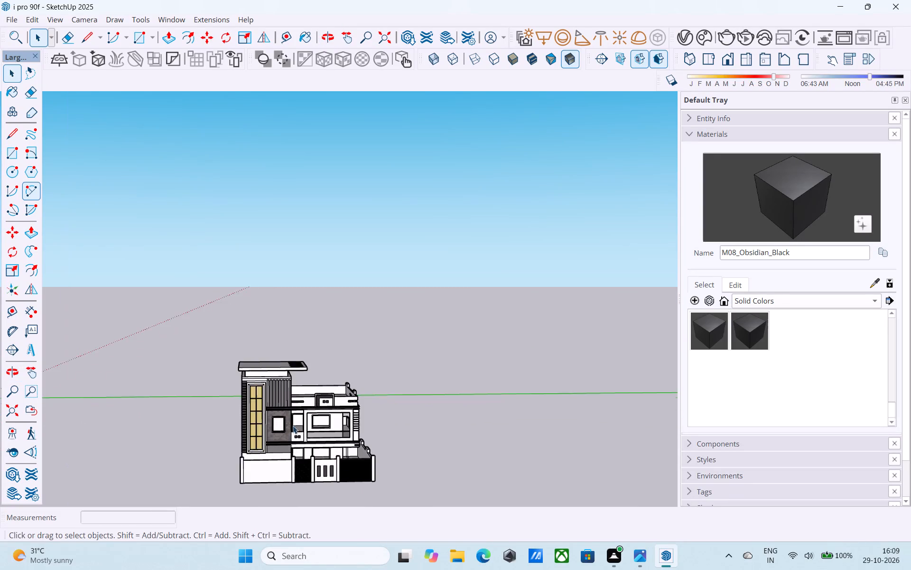
scroll(293, 426, up, 7)
middle_drag(314, 446, 289, 405)
scroll(287, 406, up, 4)
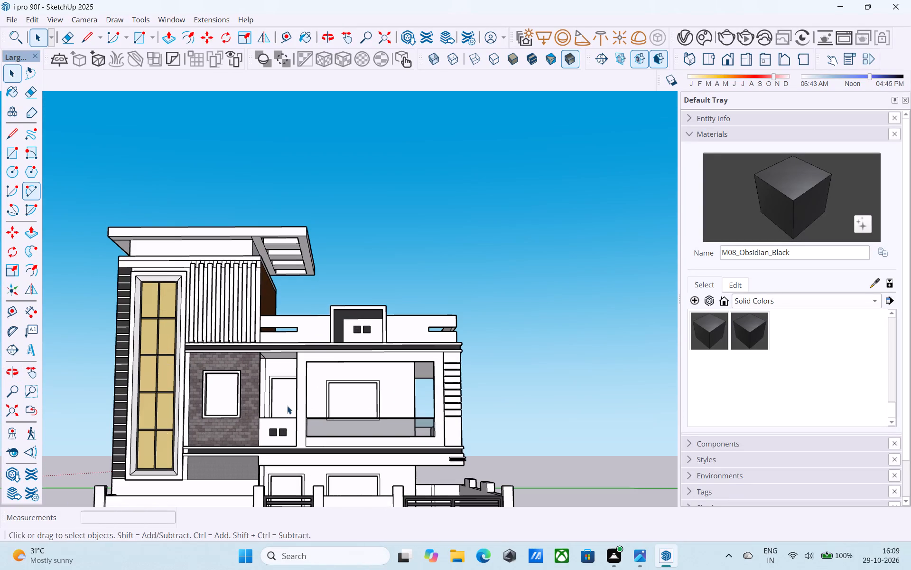
scroll(287, 406, down, 5)
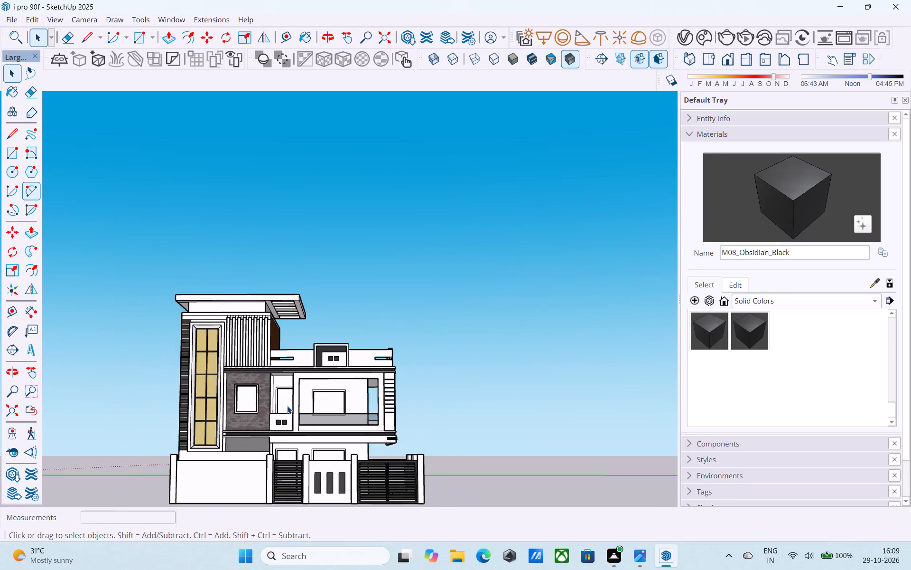
middle_drag(287, 406, 287, 416)
scroll(264, 379, up, 8)
scroll(262, 347, down, 3)
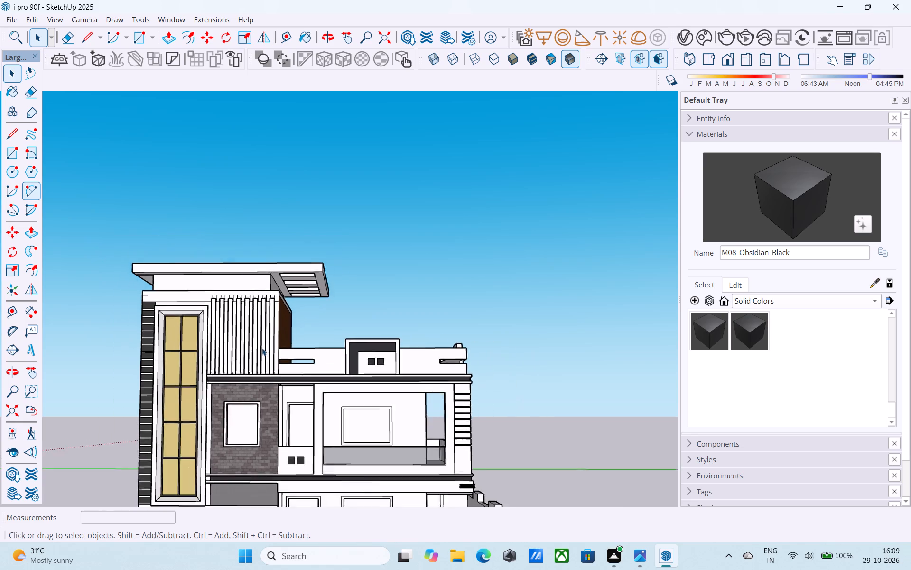
scroll(262, 348, down, 1)
shift+middle_drag(262, 349, 279, 288)
scroll(279, 289, up, 9)
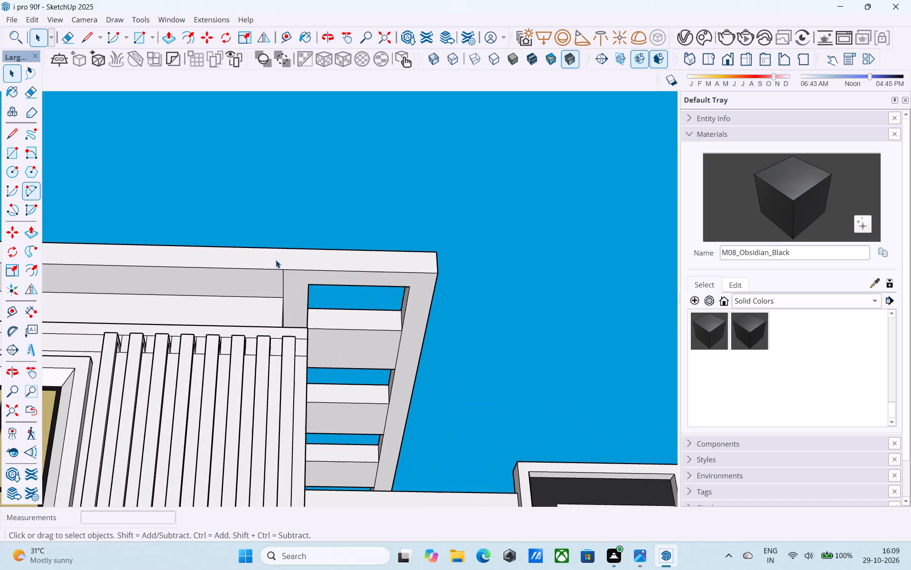
scroll(276, 260, up, 3)
shift+middle_drag(291, 290, 455, 305)
scroll(455, 305, down, 4)
middle_drag(451, 308, 435, 312)
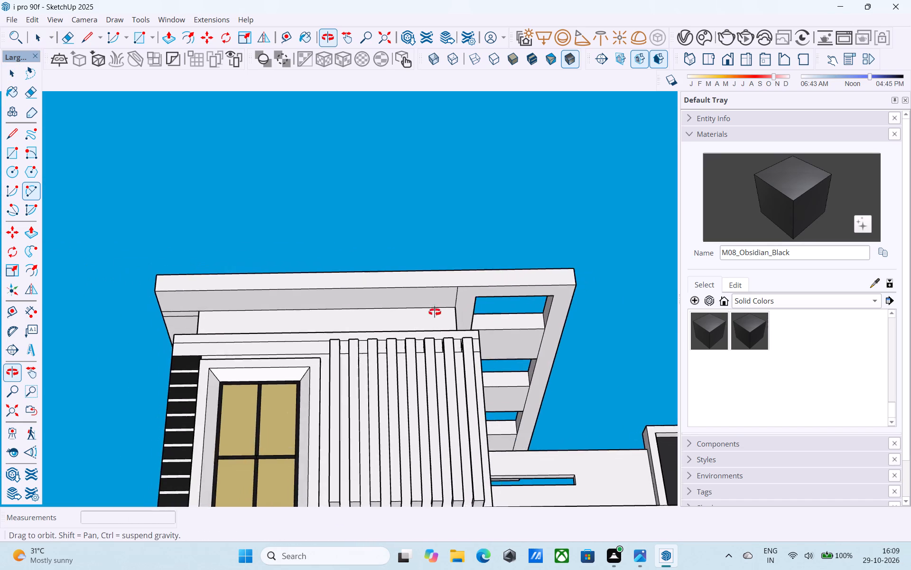
middle_drag(435, 312, 586, 319)
shift+middle_drag(287, 277, 446, 304)
scroll(317, 288, up, 2)
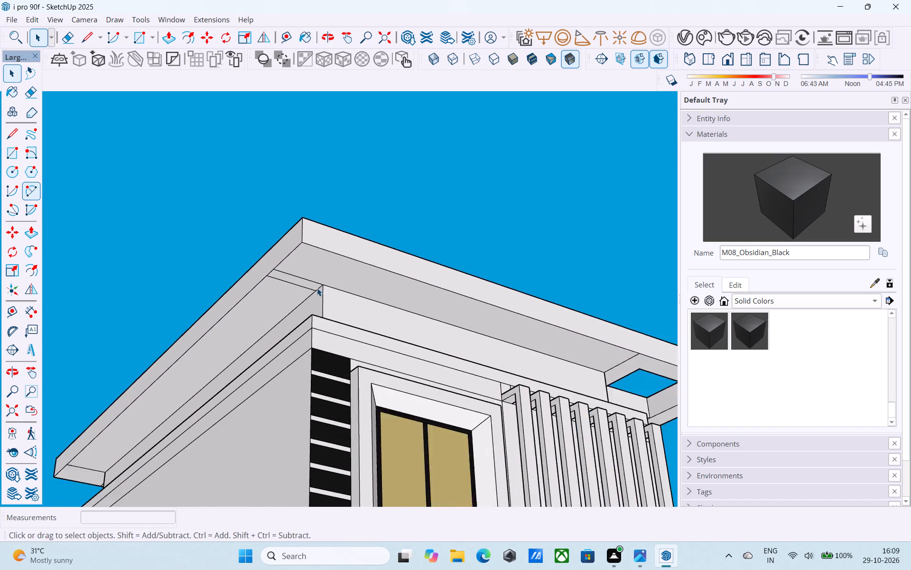
scroll(317, 288, up, 5)
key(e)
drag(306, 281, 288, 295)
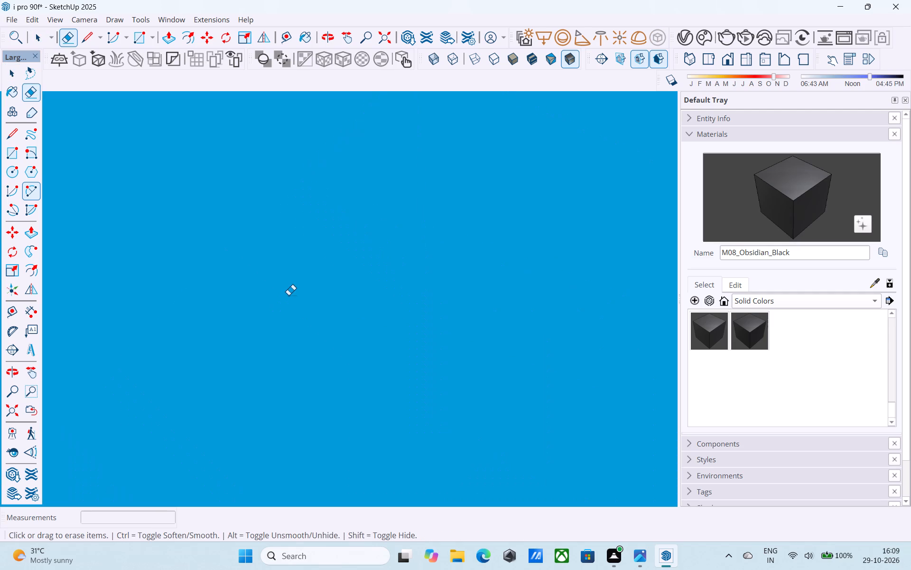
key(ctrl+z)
Open the house group and erase the two stray lines on the slab's underside at the tower's front corner beside the black-striped wall.
key(space)
double_click(290, 295)
key(e)
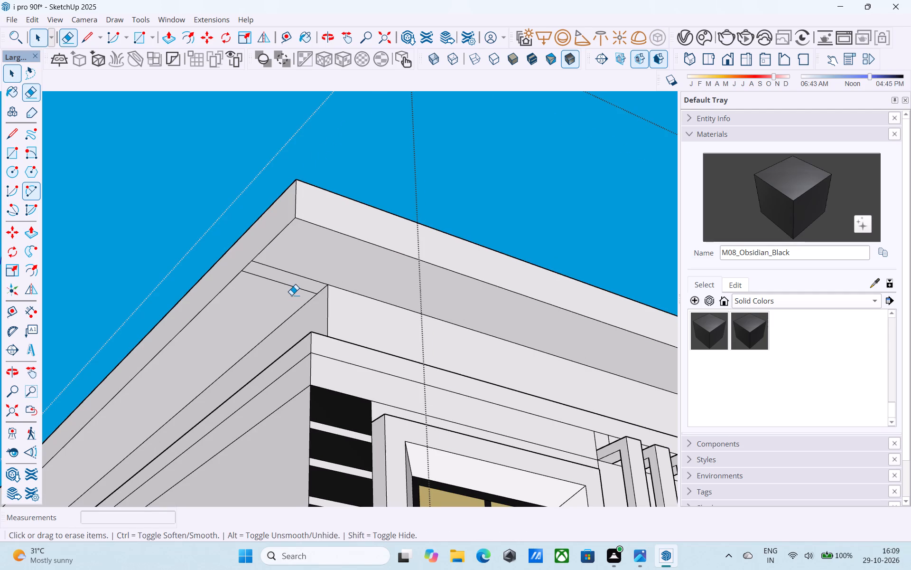
drag(290, 275, 276, 284)
drag(290, 272, 287, 276)
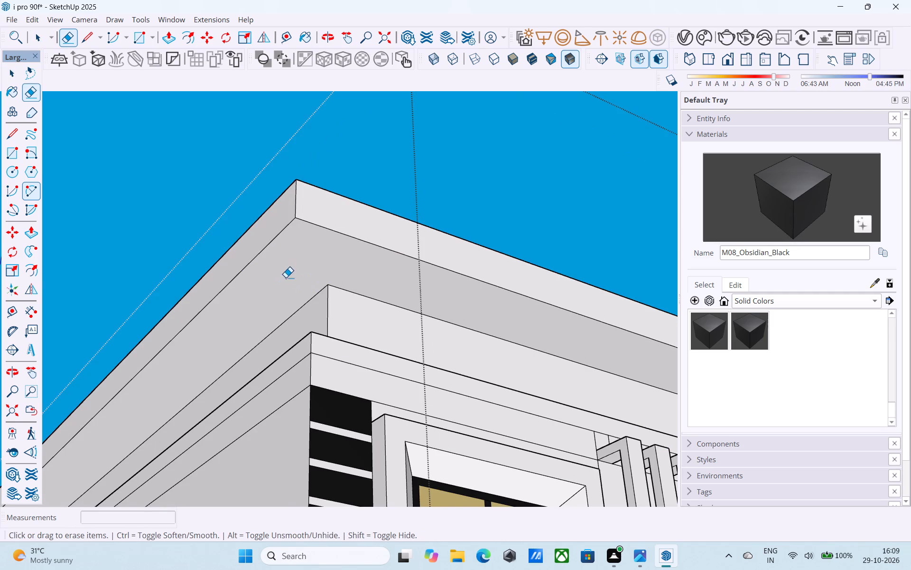
Erase the leftover line on the slab's underside between the upper parapet corner and the slab's front edge.
scroll(282, 288, down, 14)
middle_drag(416, 392, 378, 374)
scroll(373, 344, up, 13)
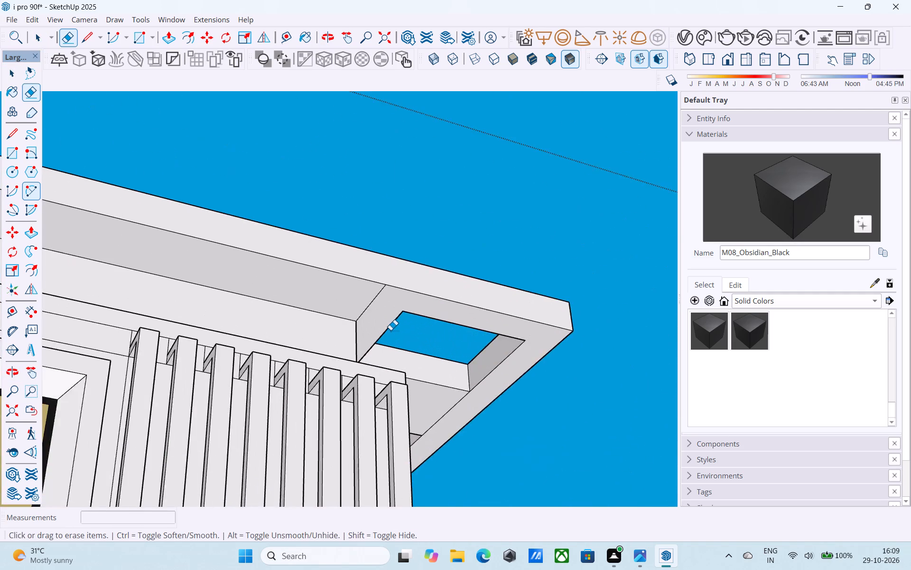
scroll(390, 330, up, 3)
middle_drag(383, 330, 249, 321)
click(301, 272)
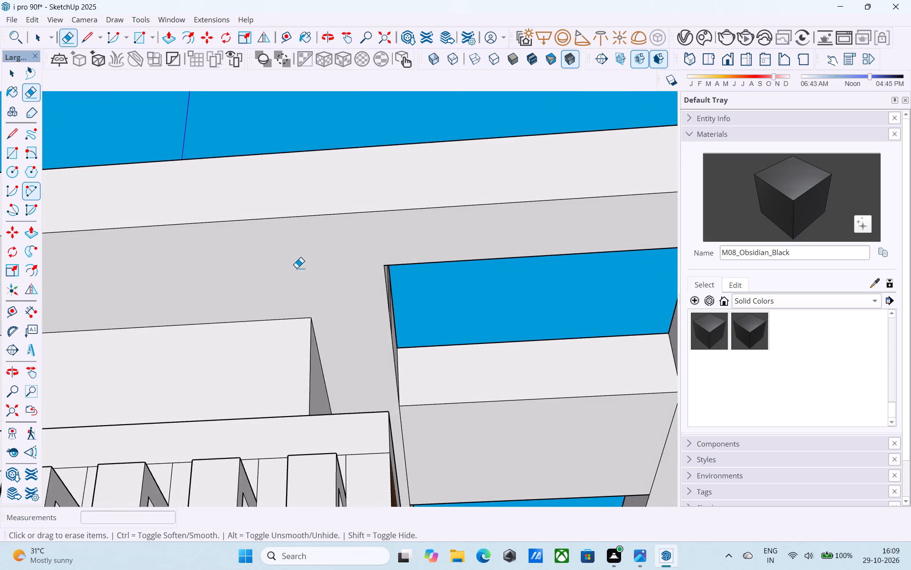
Erase the leftover dividing lines on the slab's underside along the inner ends of the pergola openings.
scroll(303, 265, down, 6)
middle_drag(304, 268, 310, 285)
scroll(323, 269, down, 9)
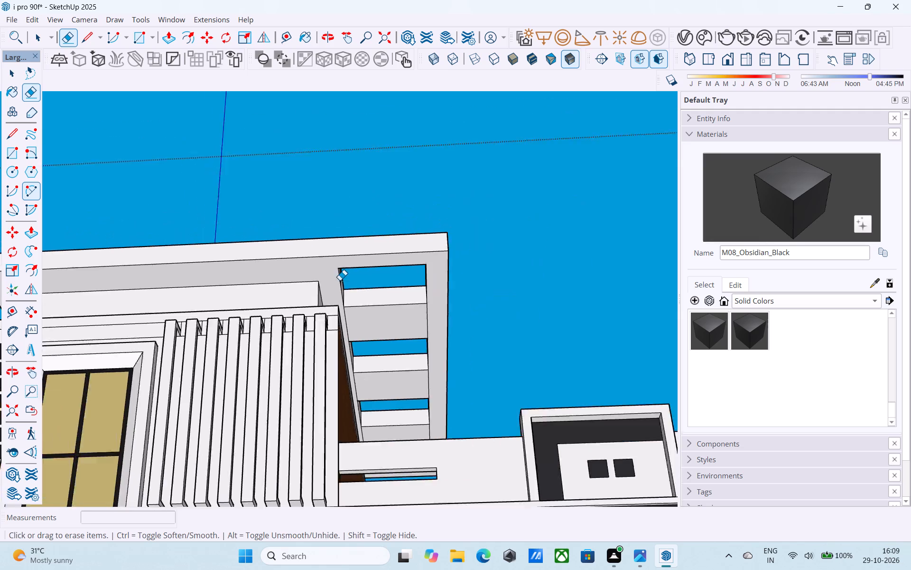
scroll(340, 280, down, 2)
middle_drag(339, 283, 339, 296)
scroll(349, 318, up, 14)
drag(336, 333, 331, 330)
scroll(324, 305, down, 6)
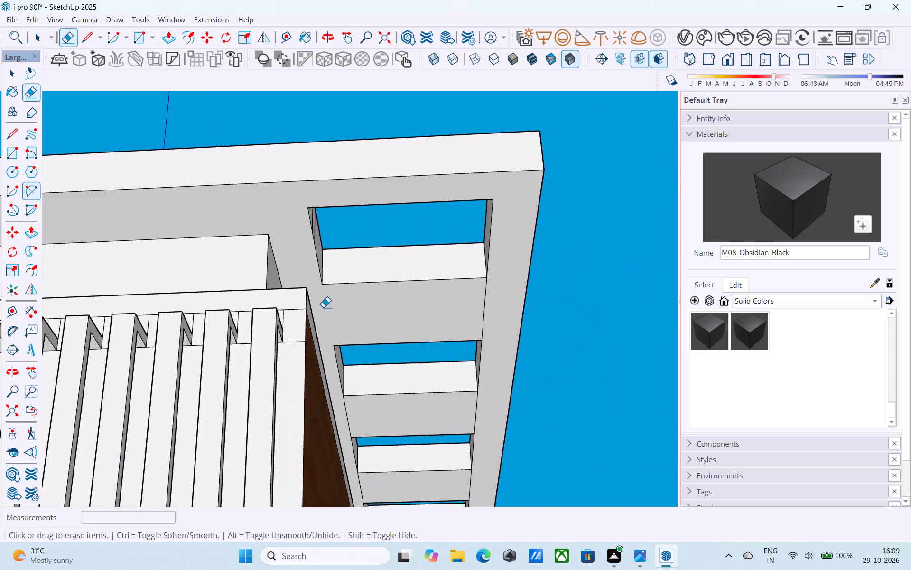
scroll(370, 389, up, 5)
drag(340, 430, 331, 431)
scroll(299, 299, down, 9)
middle_drag(314, 387, 273, 408)
scroll(359, 428, up, 8)
click(347, 418)
Erase the leftover lines between the pergola openings along their outer ends on the slab's underside.
scroll(344, 415, down, 8)
middle_drag(365, 405, 411, 386)
drag(438, 344, 432, 339)
drag(442, 248, 434, 241)
scroll(431, 242, down, 5)
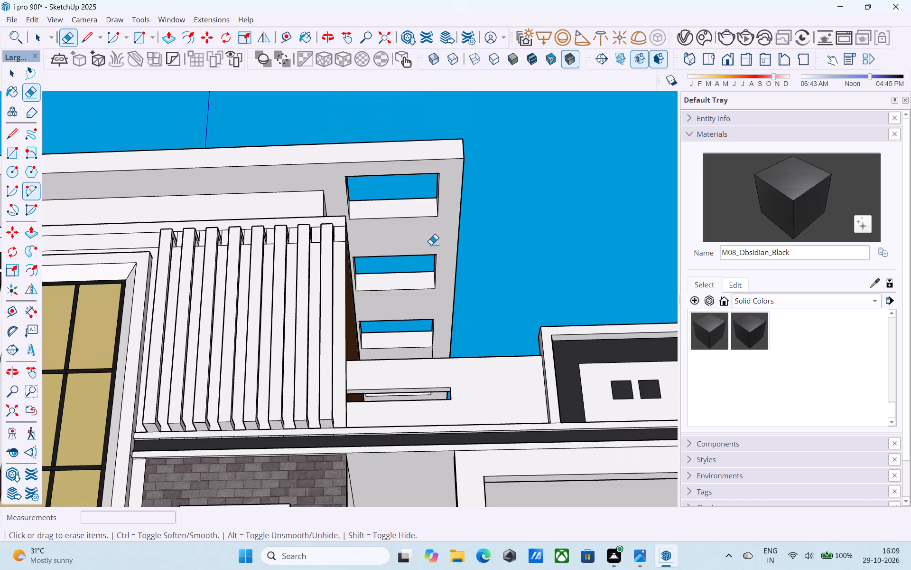
scroll(435, 358, up, 8)
middle_drag(436, 352, 429, 372)
scroll(429, 372, up, 4)
drag(437, 354, 431, 351)
scroll(429, 349, down, 1)
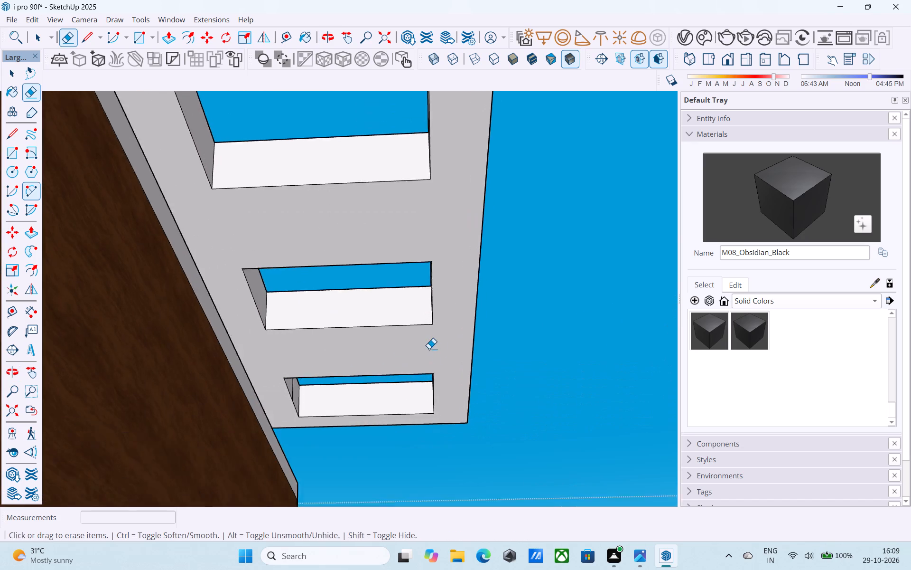
Examine the cleaned roof slab and the whole house from above, from the front and from the gate-side corner.
scroll(429, 349, down, 13)
middle_drag(427, 359, 425, 502)
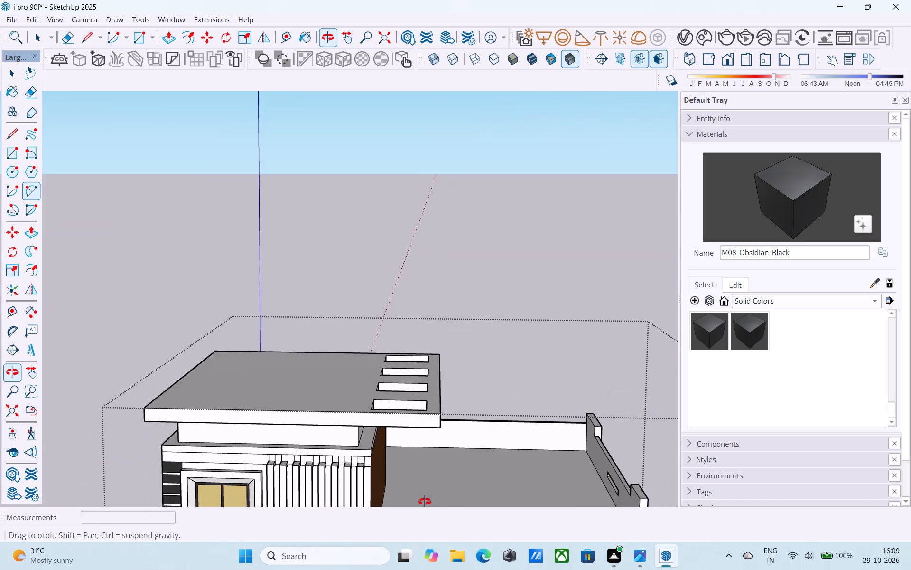
middle_drag(425, 502, 435, 317)
scroll(435, 316, down, 4)
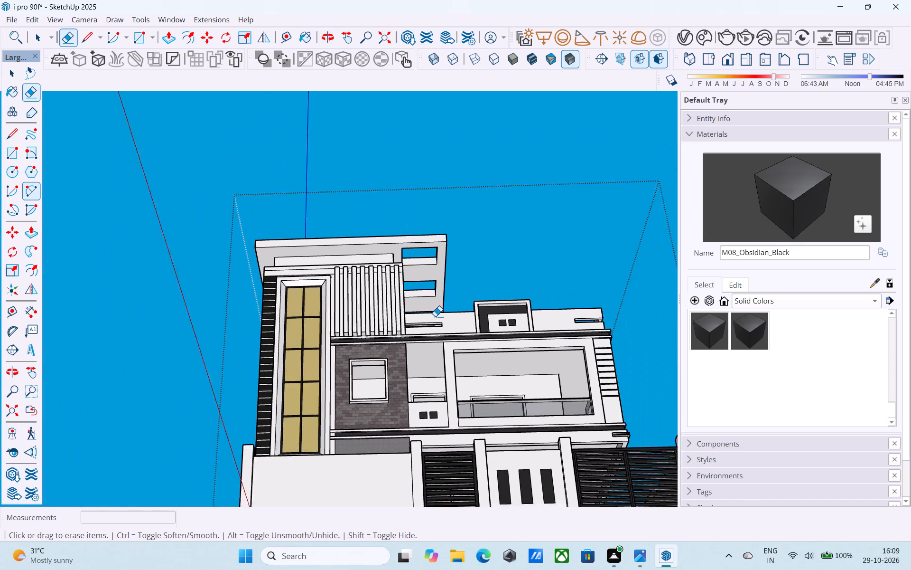
scroll(435, 316, down, 2)
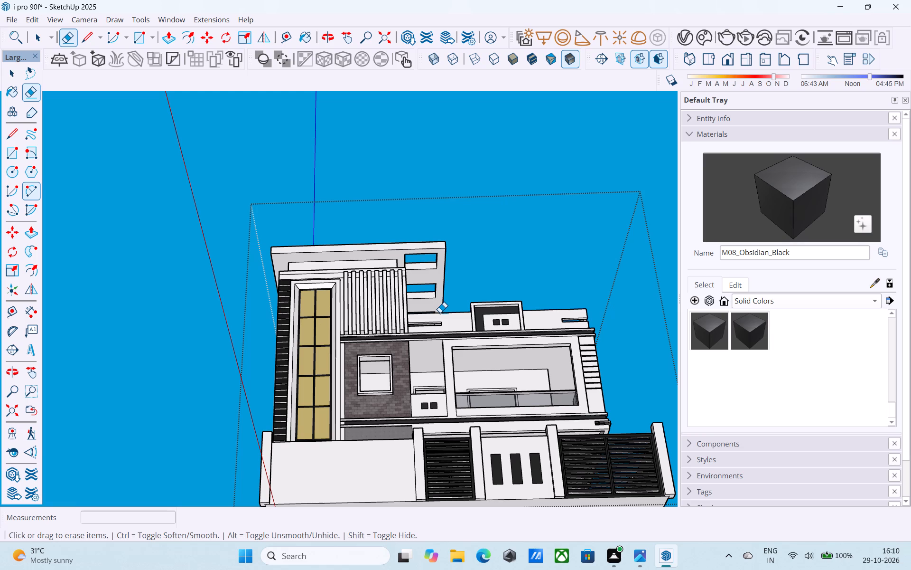
scroll(440, 311, down, 5)
middle_drag(439, 328, 459, 500)
scroll(444, 416, up, 5)
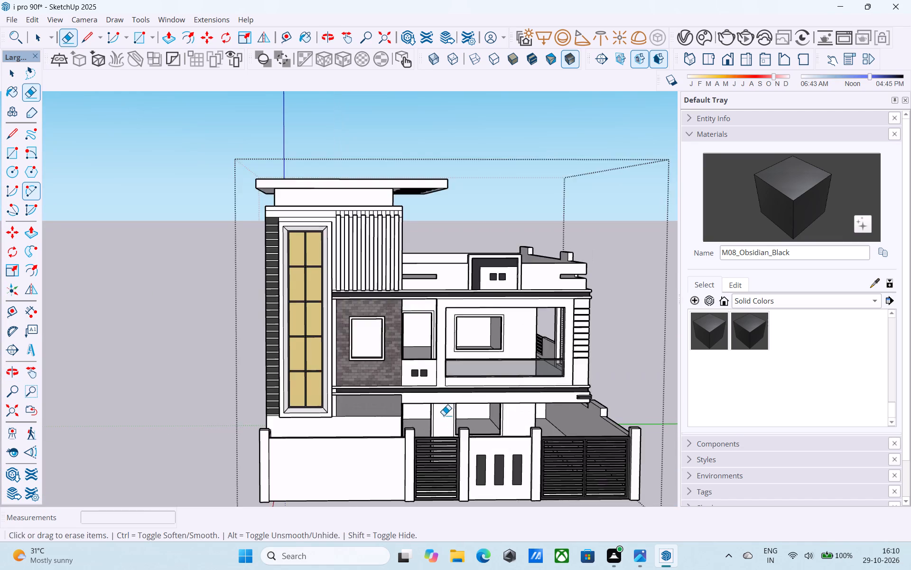
scroll(444, 417, down, 4)
middle_drag(443, 417, 383, 378)
scroll(383, 378, up, 5)
scroll(384, 378, down, 5)
shift+middle_drag(384, 378, 156, 382)
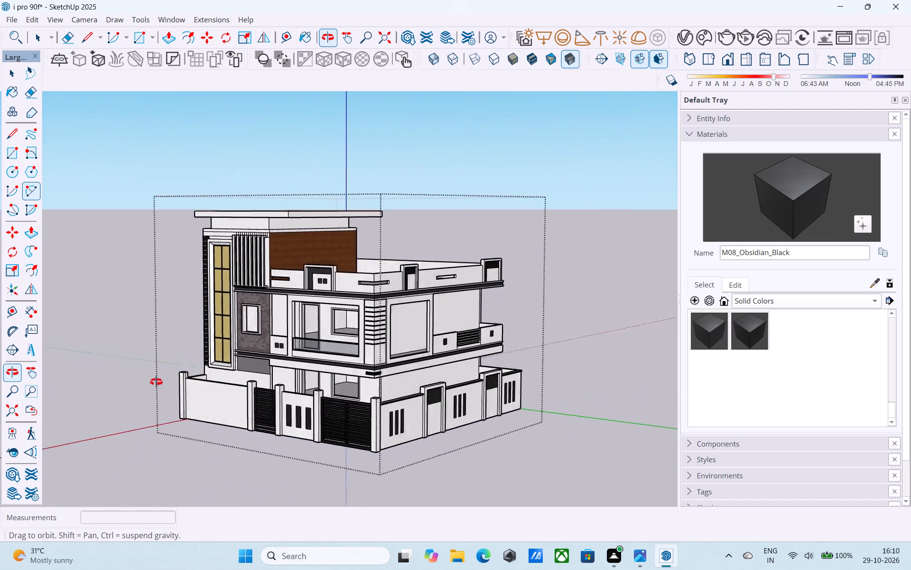
shift+middle_drag(156, 382, 146, 386)
Save the model with the cleaned-up roof slab.
key(space)
scroll(251, 380, up, 4)
key(ctrl+s)
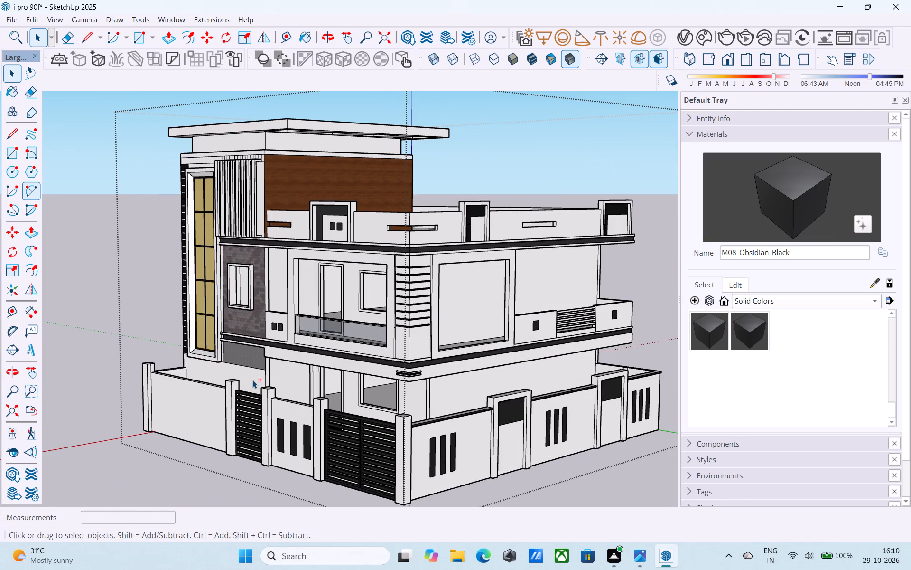
key(ctrl+s)
Erase the vertical seam line on the first-floor recessed wall between the brick-clad wall and the balcony door.
scroll(265, 372, down, 3)
middle_drag(265, 373, 417, 357)
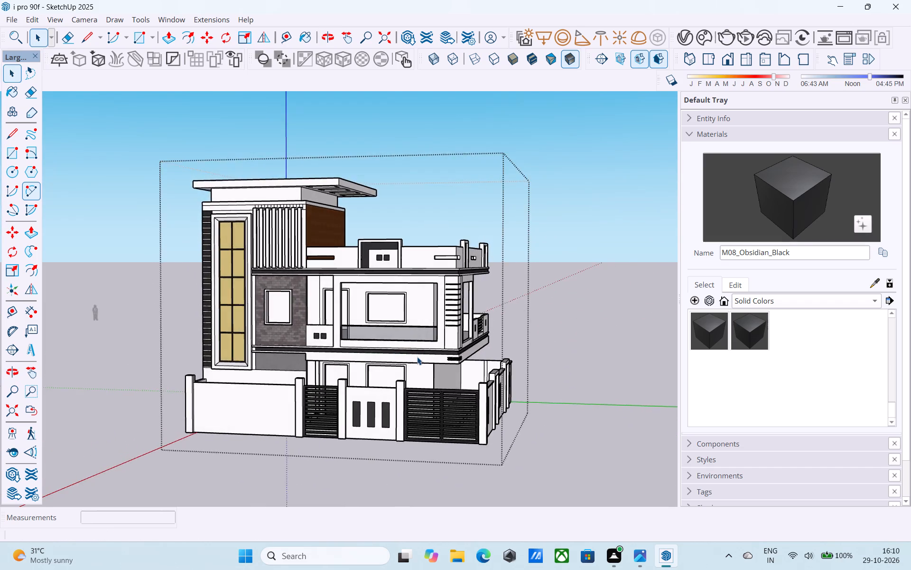
scroll(417, 357, up, 7)
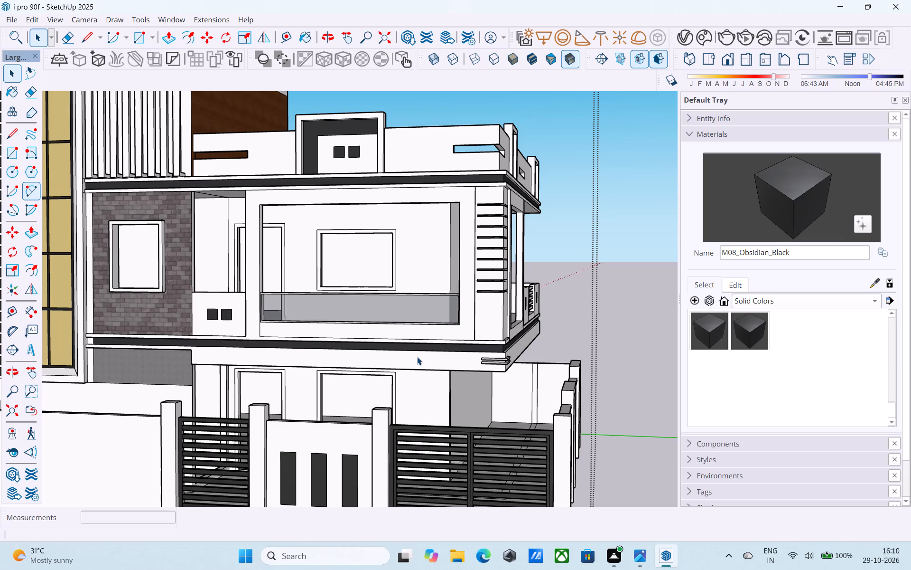
scroll(417, 357, down, 5)
middle_drag(417, 357, 479, 358)
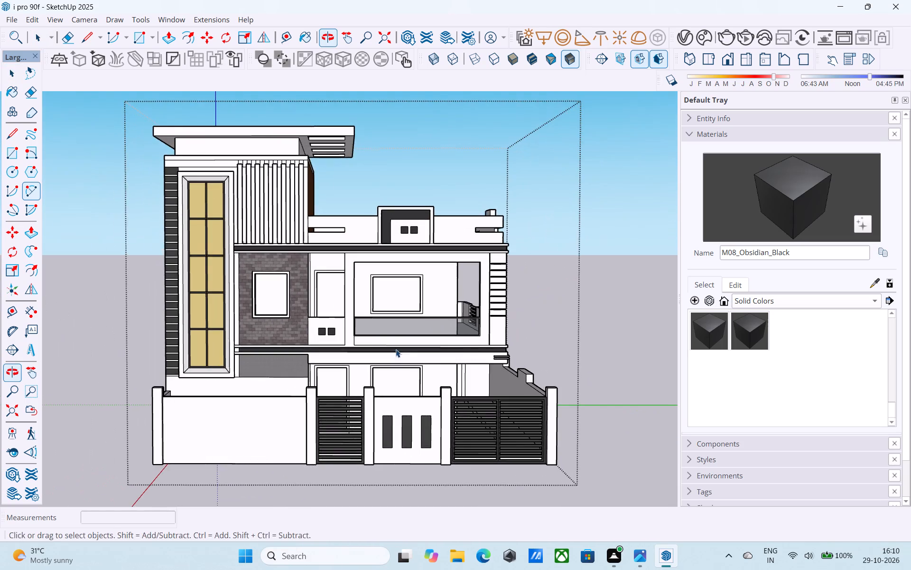
middle_drag(319, 294, 270, 289)
scroll(270, 289, up, 5)
double_click(306, 275)
middle_click(306, 275)
scroll(317, 262, up, 4)
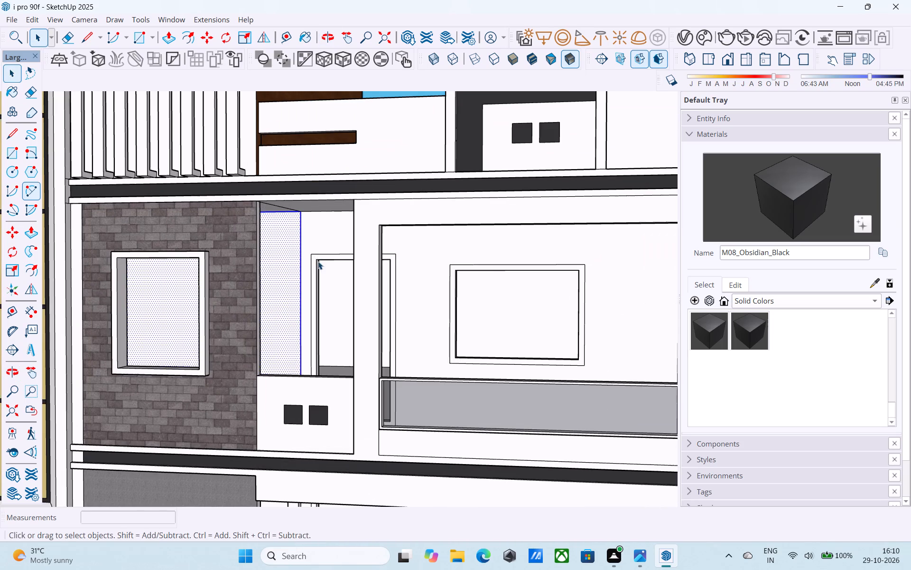
click(304, 248)
key(e)
scroll(304, 248, up, 3)
drag(306, 244, 294, 241)
middle_drag(307, 258, 284, 241)
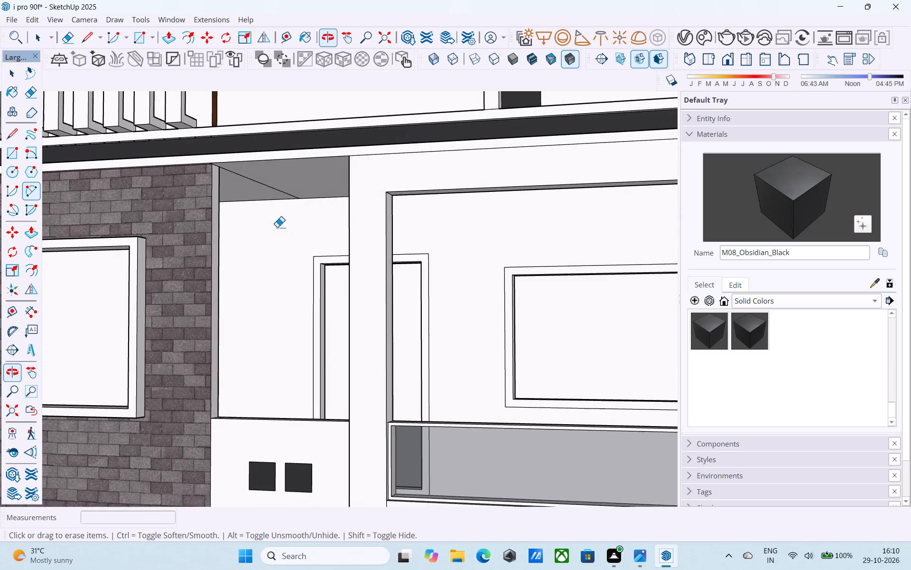
Erase the stray diagonal line on the soffit above the first-floor recessed wall beside the brick cladding.
scroll(274, 212, up, 2)
click(270, 181)
Save the model with the cleaned-up first-floor recess.
scroll(273, 180, down, 8)
middle_drag(267, 231, 352, 227)
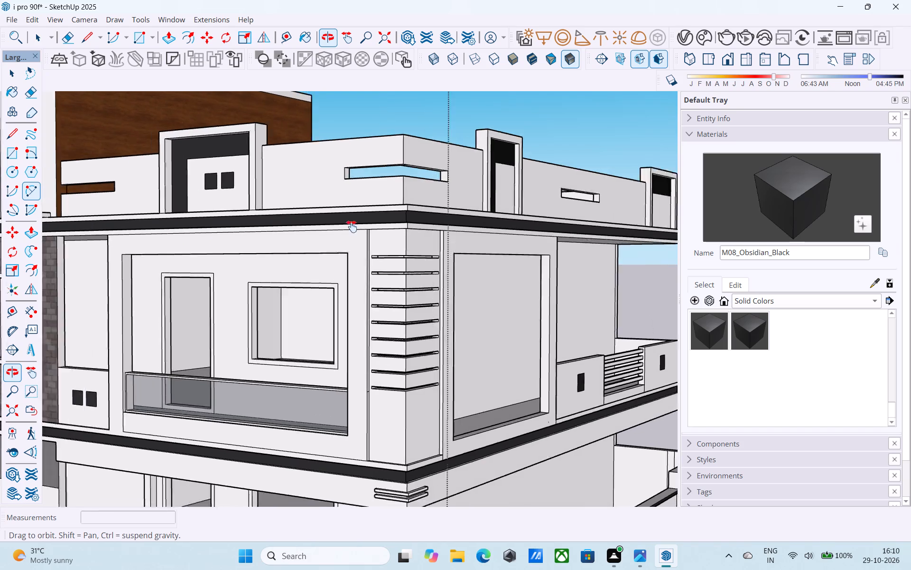
middle_drag(352, 227, 532, 203)
scroll(333, 262, down, 4)
shift+middle_drag(329, 272, 322, 238)
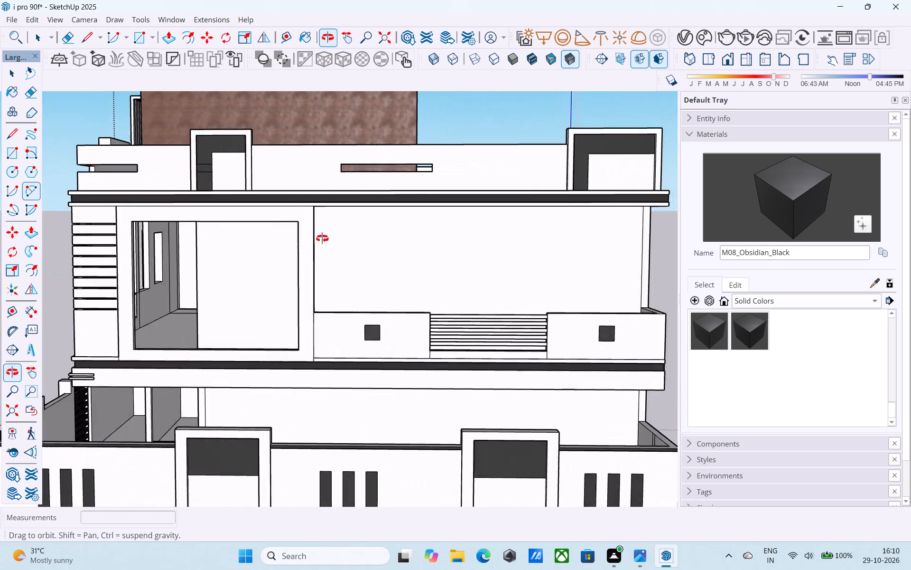
shift+middle_drag(322, 238, 578, 222)
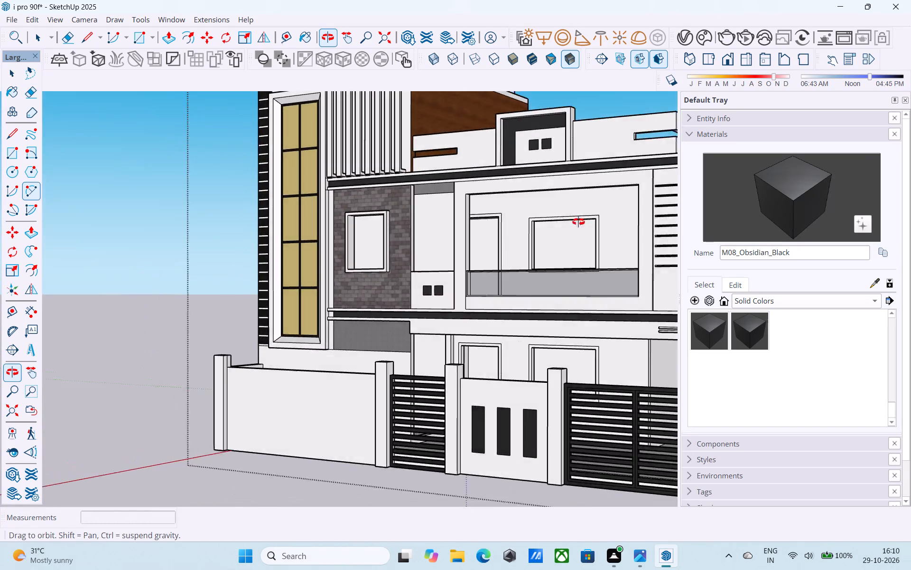
shift+middle_drag(578, 222, 580, 223)
shift+middle_drag(462, 318, 405, 354)
key(ctrl+s)
Examine the whole house from above and from the front at ground level.
scroll(405, 355, down, 6)
middle_drag(402, 355, 400, 355)
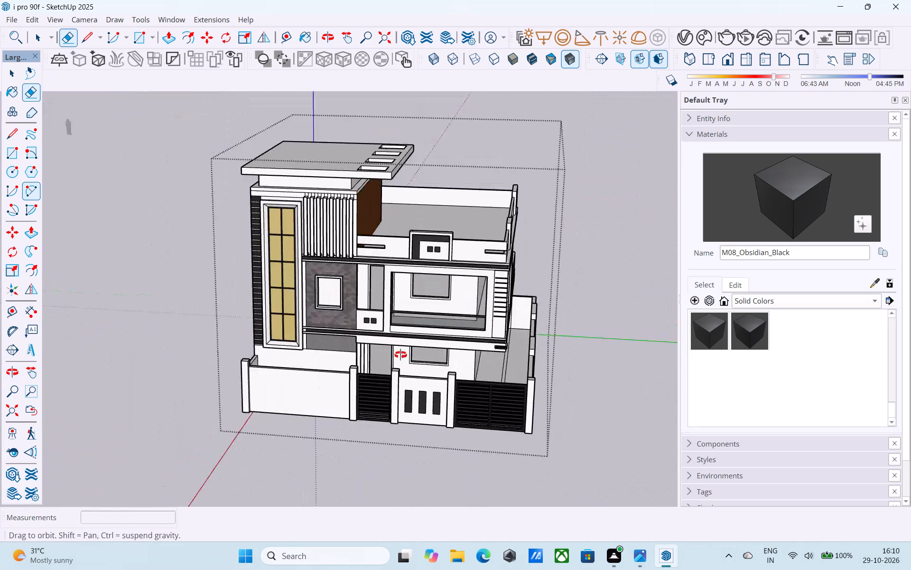
middle_drag(400, 355, 412, 329)
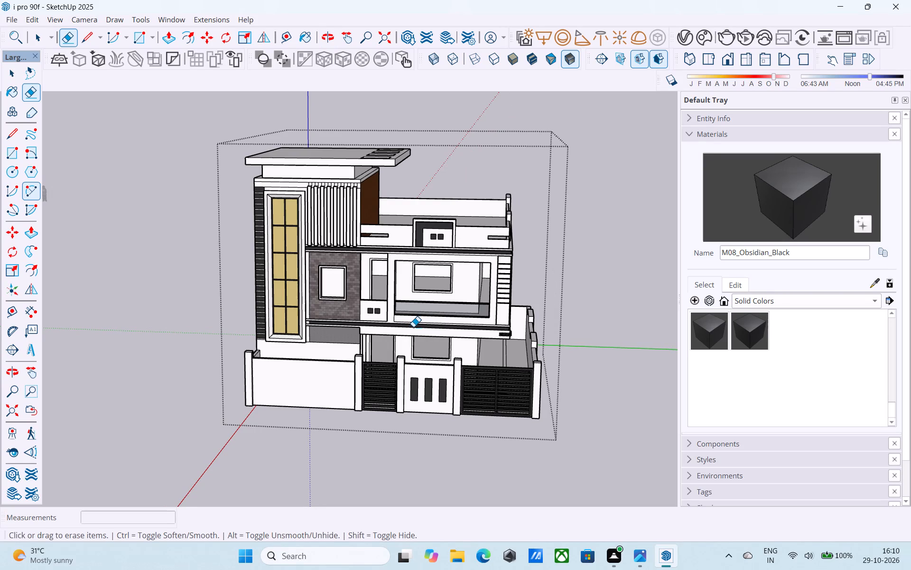
scroll(413, 327, down, 5)
middle_drag(413, 327, 441, 258)
scroll(397, 319, up, 7)
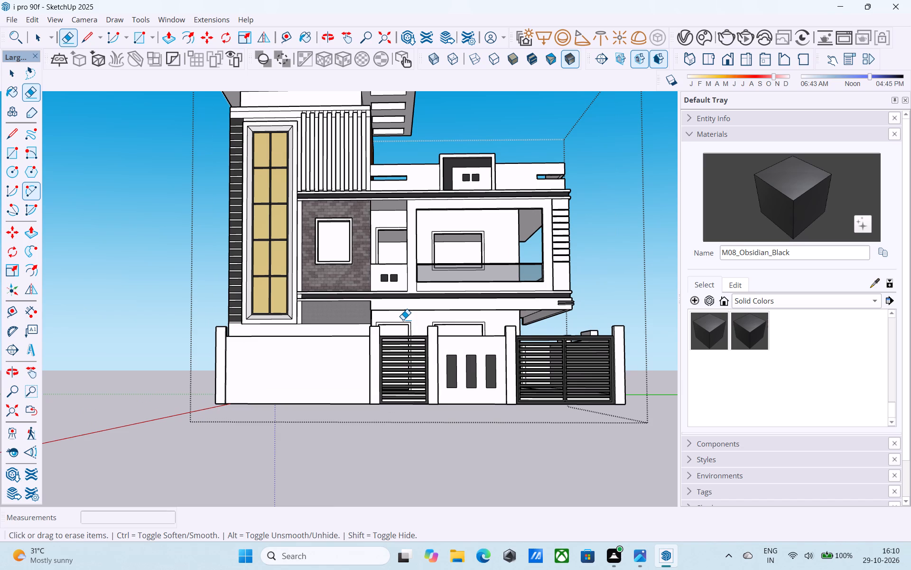
scroll(403, 320, down, 3)
middle_drag(403, 320, 383, 328)
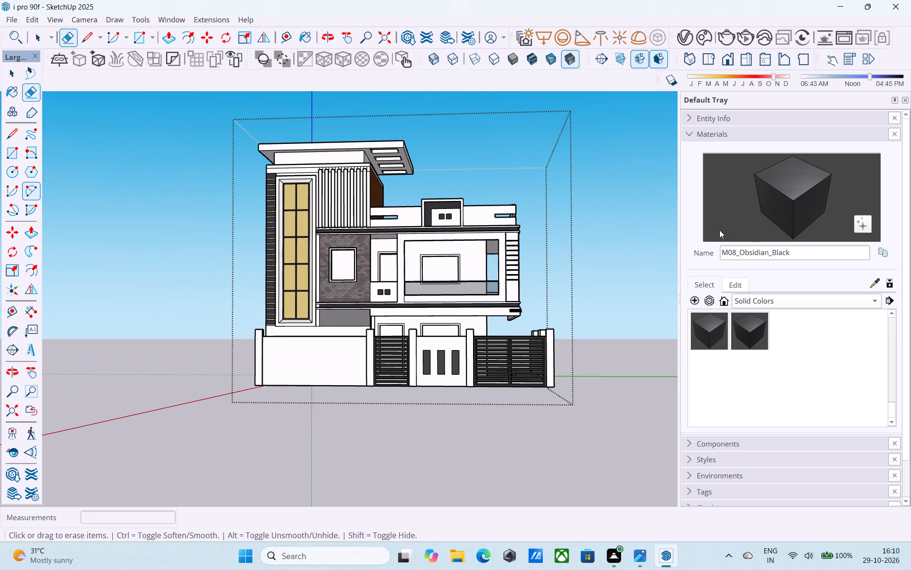
Paint the tower wall face behind the vertical fins with M08_Obsidian_Black.
click(779, 225)
middle_drag(485, 232, 305, 236)
scroll(313, 204, up, 10)
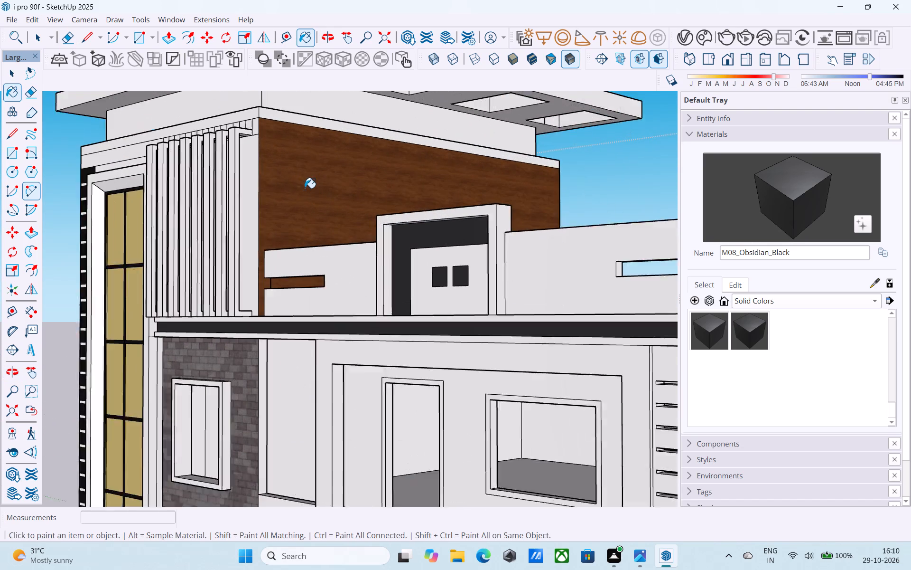
scroll(305, 188, up, 2)
click(244, 190)
Paint the wood-finished side wall of the tower above the terrace with M08_Obsidian_Black.
scroll(285, 178, down, 5)
middle_drag(288, 180, 314, 181)
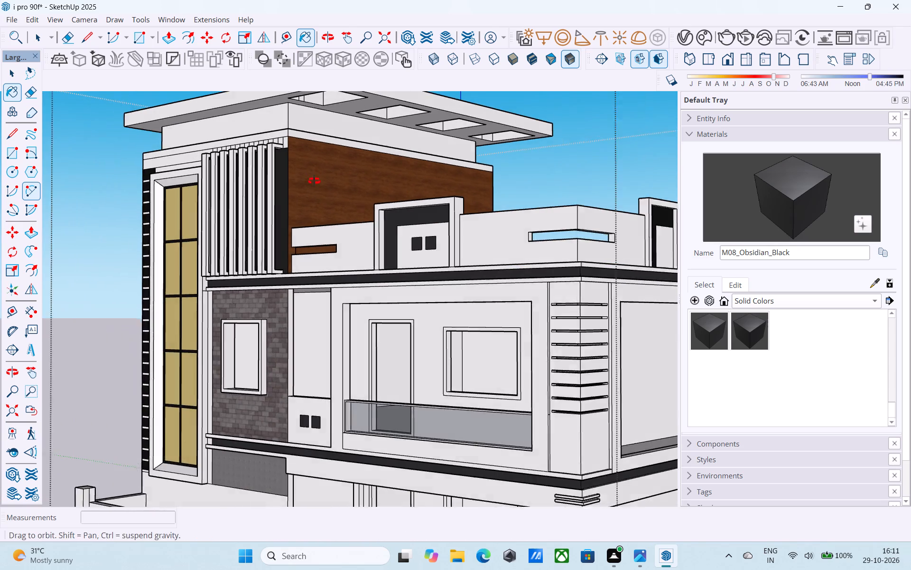
middle_drag(314, 181, 319, 180)
click(319, 180)
Examine the repainted tower walls and the whole elevation from the gate-side corner.
scroll(330, 179, down, 4)
scroll(330, 179, up, 1)
scroll(330, 179, down, 4)
middle_drag(330, 179, 443, 232)
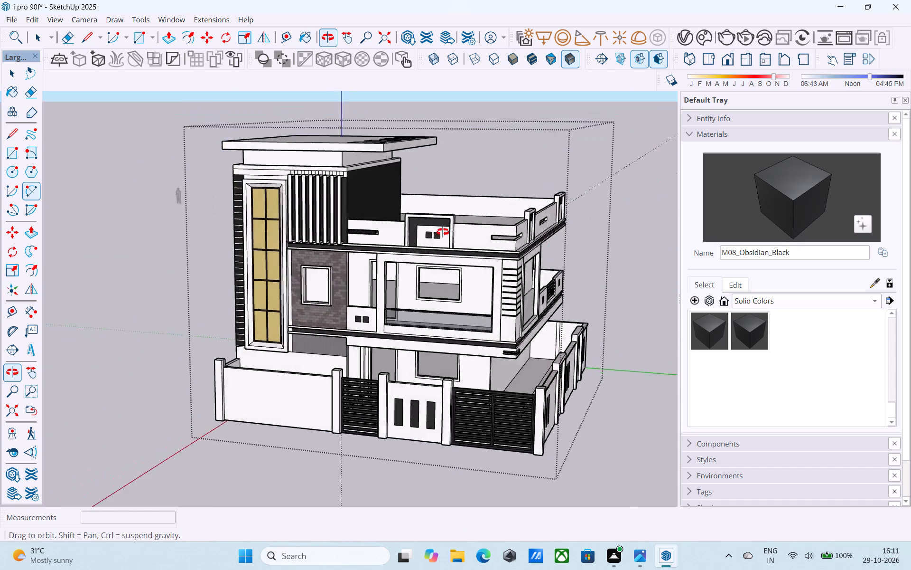
middle_drag(443, 232, 407, 236)
scroll(375, 230, up, 4)
scroll(375, 229, down, 3)
shift+middle_drag(375, 229, 404, 236)
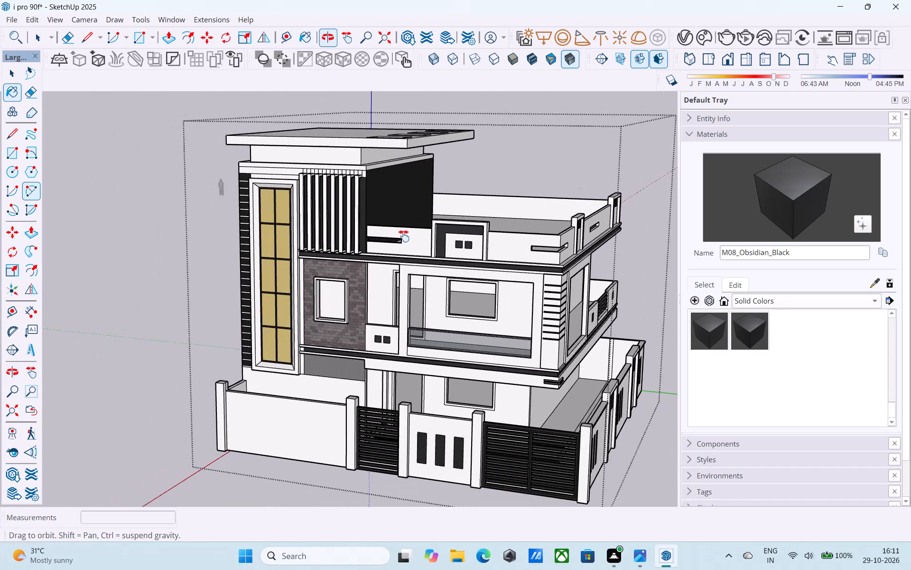
shift+middle_drag(404, 236, 393, 229)
scroll(388, 226, up, 3)
middle_drag(389, 225, 383, 216)
Save the model, purging its unused items.
key(ctrl+s)
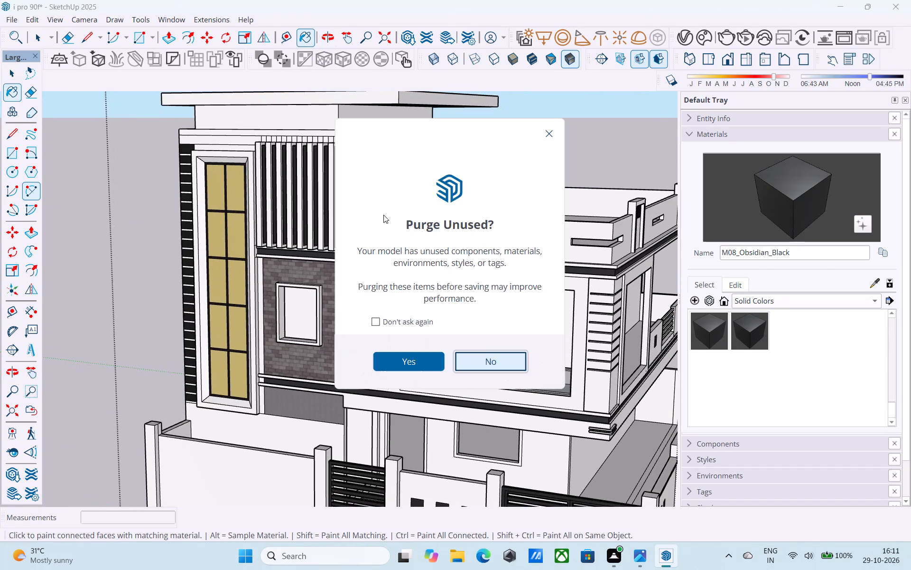
scroll(383, 214, down, 4)
click(408, 360)
key(ctrl+s)
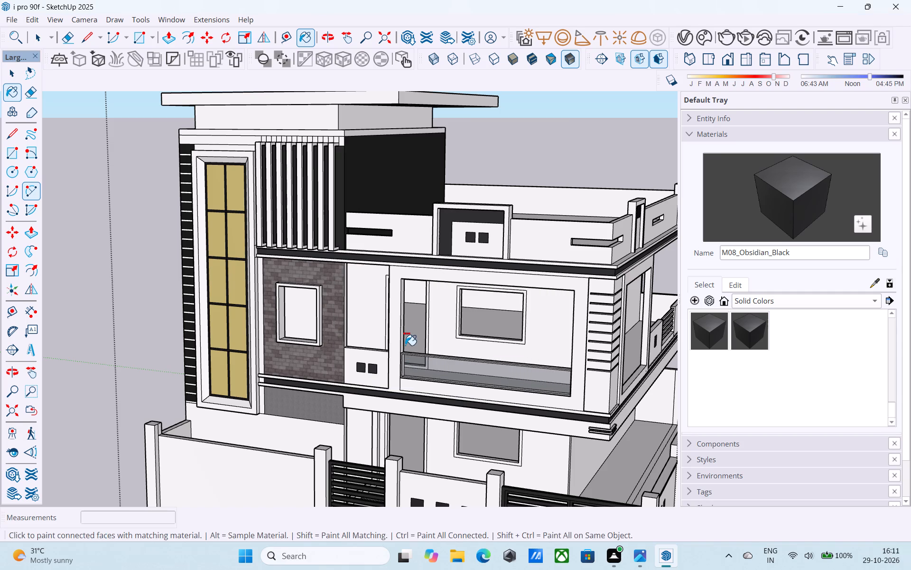
Place the 3D text HOUSE DEKHO, Tahoma Regular, 10" high and extruded 1", on the front compound wall beside the small gate.
scroll(399, 337, down, 6)
shift+middle_drag(396, 359, 365, 273)
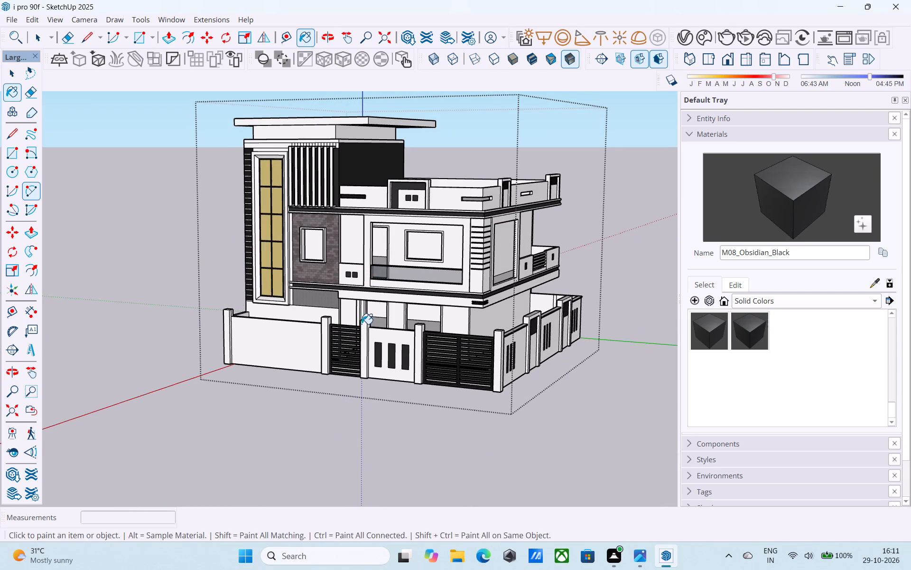
middle_drag(353, 319, 559, 330)
key(space)
scroll(367, 334, up, 5)
scroll(302, 336, up, 1)
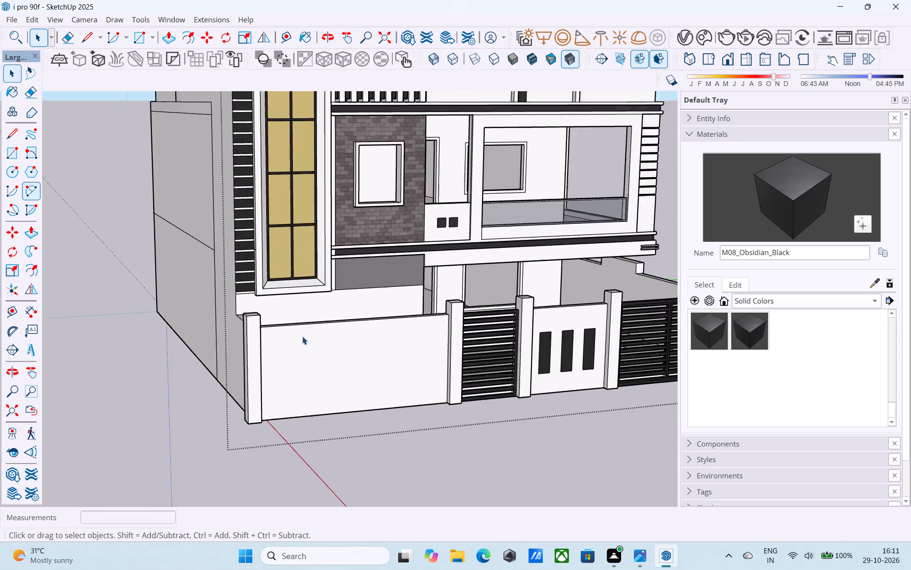
scroll(302, 336, up, 4)
scroll(302, 336, down, 5)
middle_drag(357, 333, 374, 333)
middle_drag(371, 347, 360, 341)
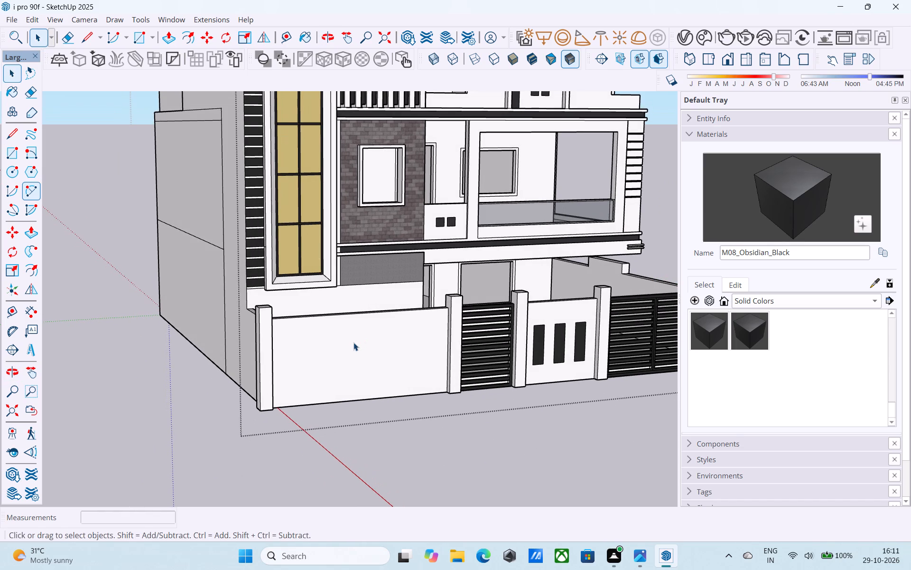
click(26, 344)
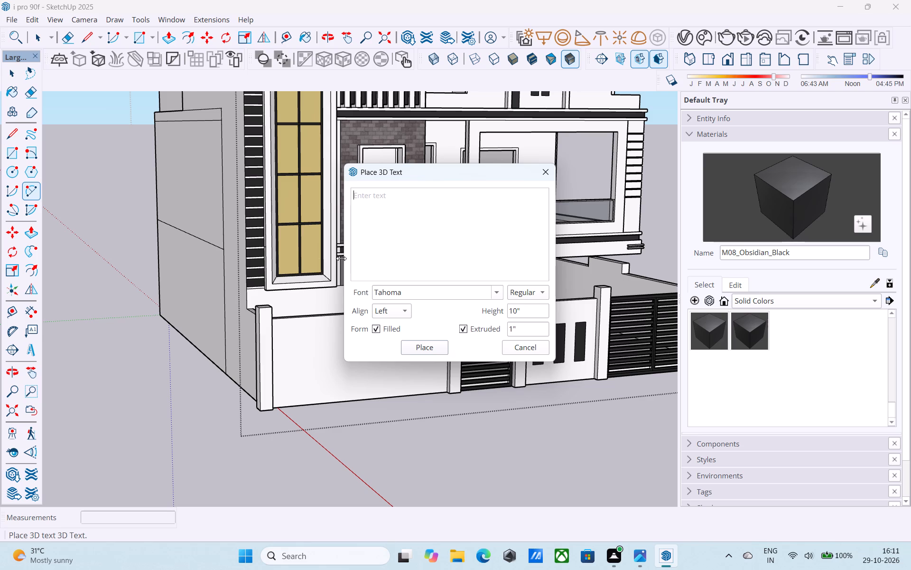
text(HOUSE)
key(space)
text(DEKHO)
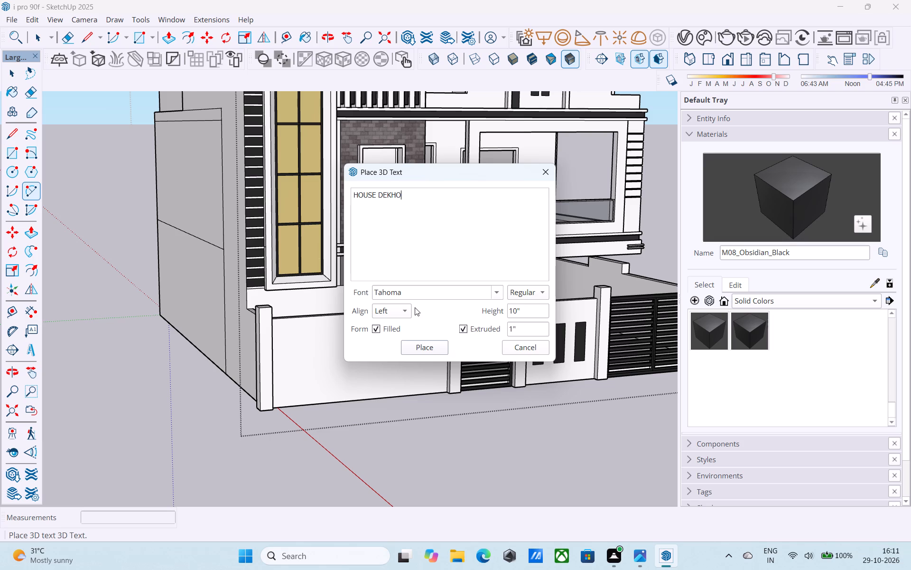
click(425, 346)
scroll(301, 368, up, 4)
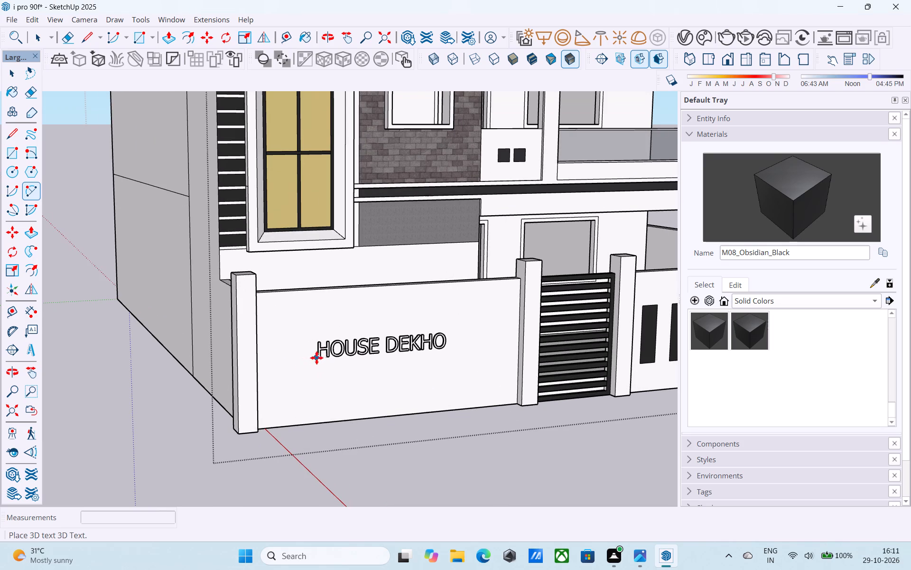
click(339, 358)
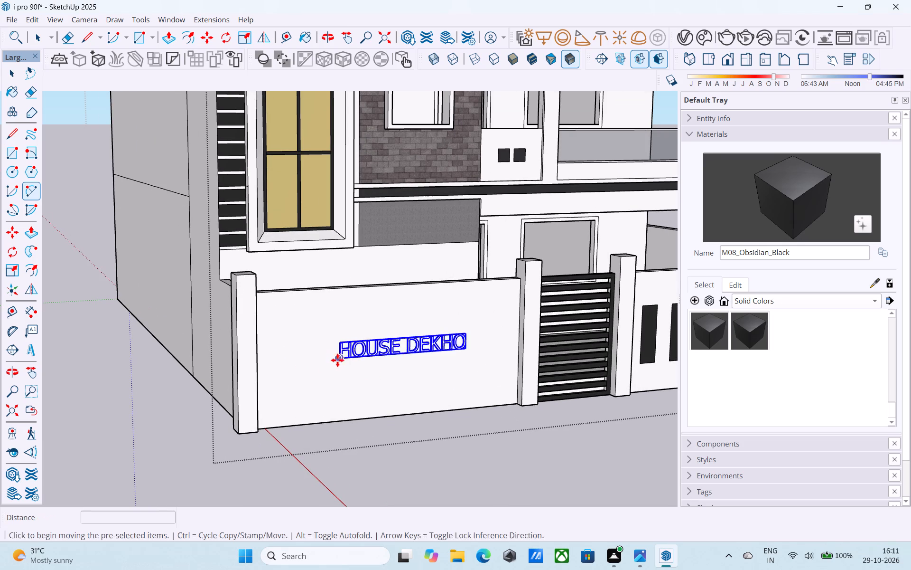
Paint the HOUSE DEKHO lettering on the compound wall with M08_Obsidian_Black and deselect it.
middle_drag(403, 350, 337, 357)
scroll(319, 364, up, 6)
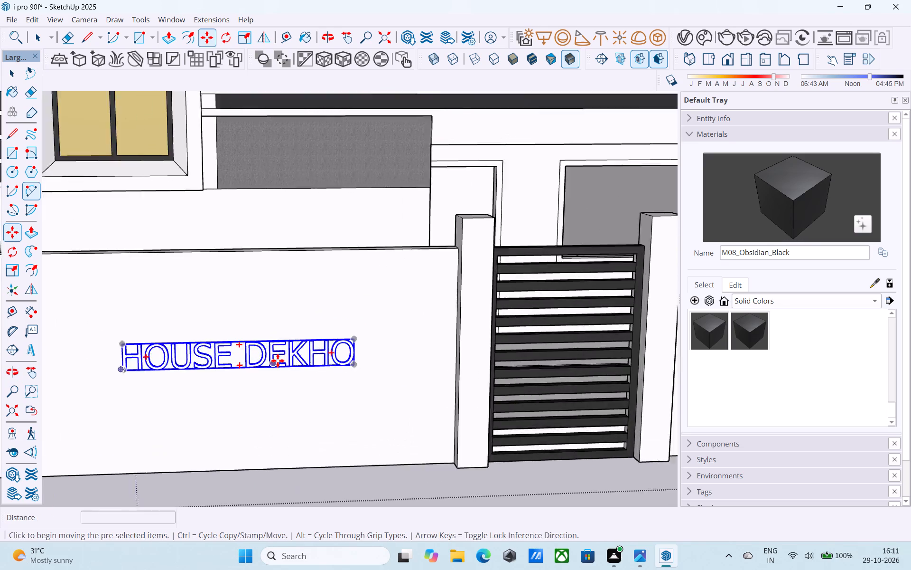
scroll(278, 361, up, 3)
key(space)
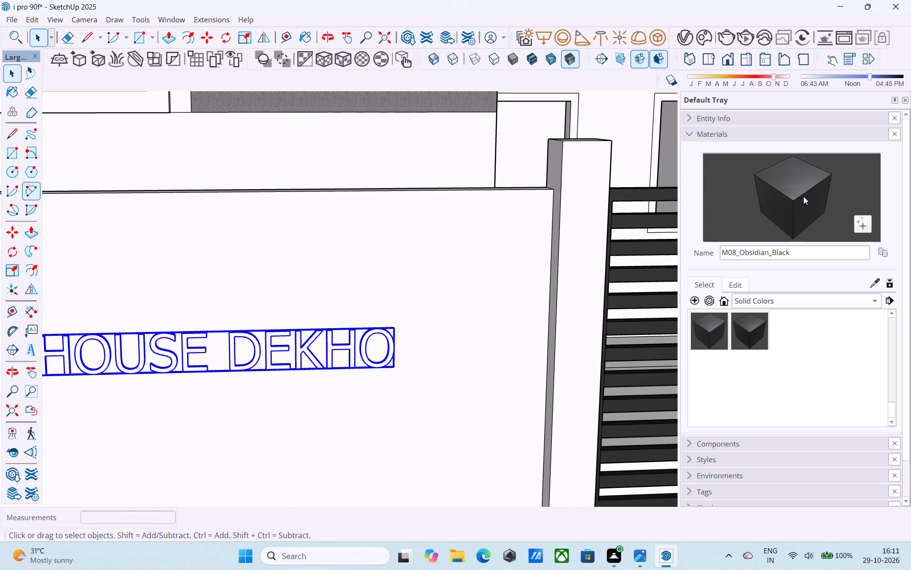
click(803, 197)
click(255, 360)
scroll(258, 360, down, 6)
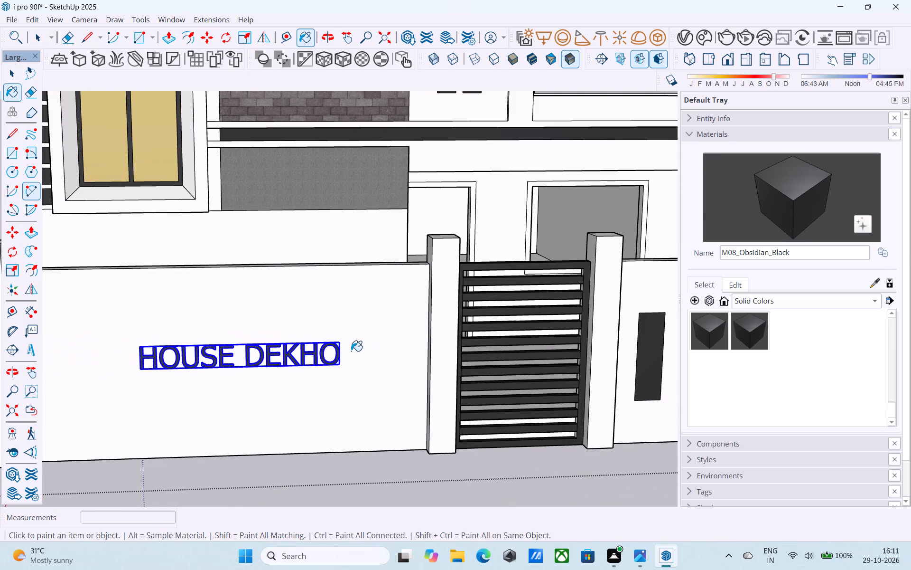
key(space)
click(454, 482)
Copy the top front edge of the compound wall carrying the house name 1' straight down its face.
scroll(388, 421, down, 6)
middle_drag(380, 412, 431, 410)
scroll(374, 351, up, 5)
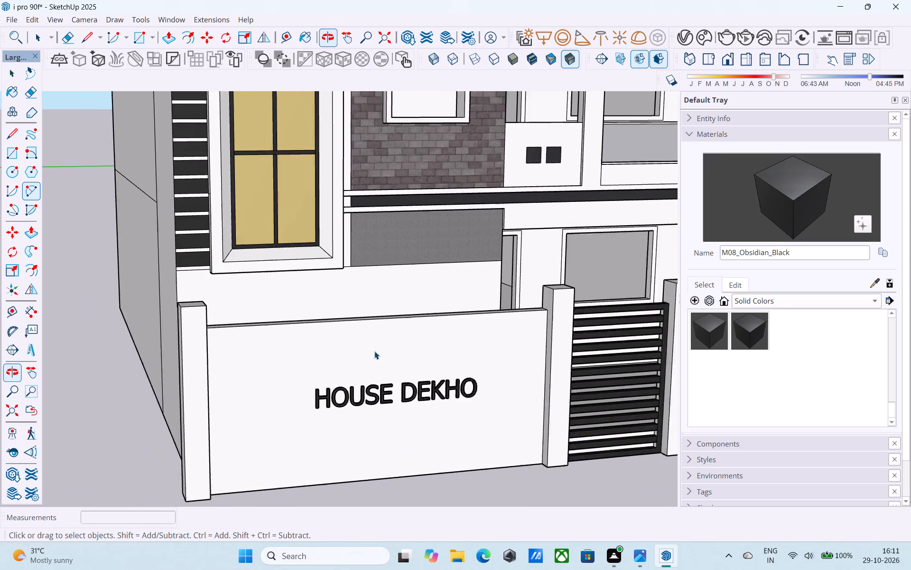
shift+middle_drag(367, 350, 367, 332)
scroll(402, 331, up, 4)
click(382, 315)
double_click(382, 315)
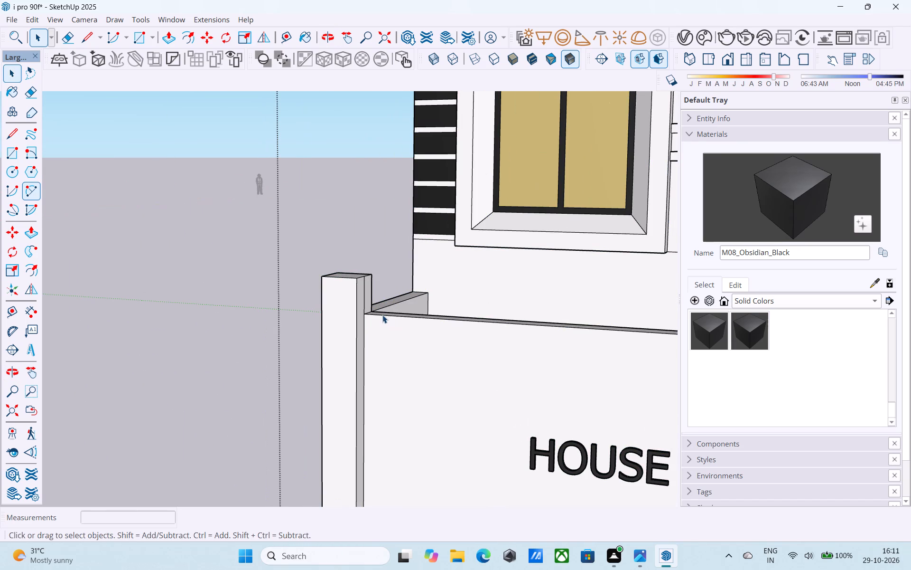
click(382, 315)
key(m)
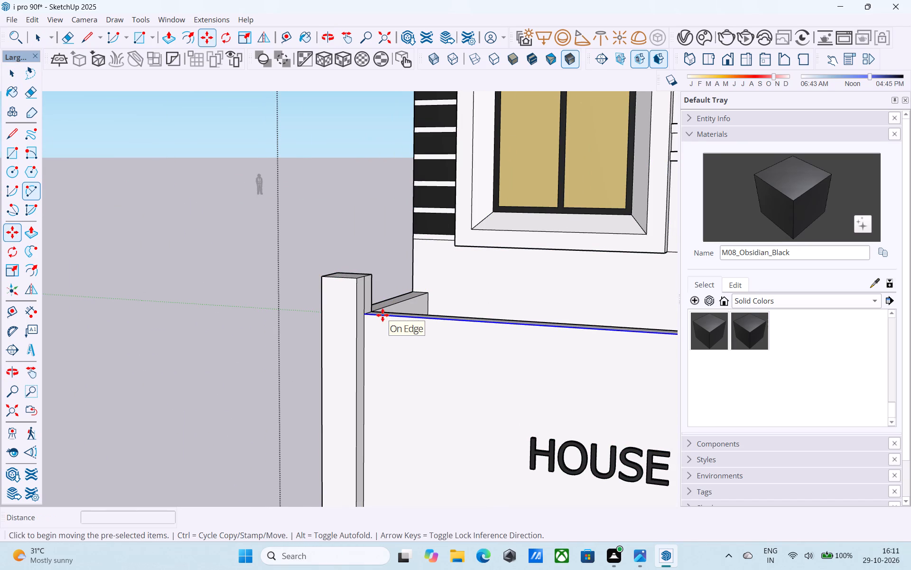
click(368, 314)
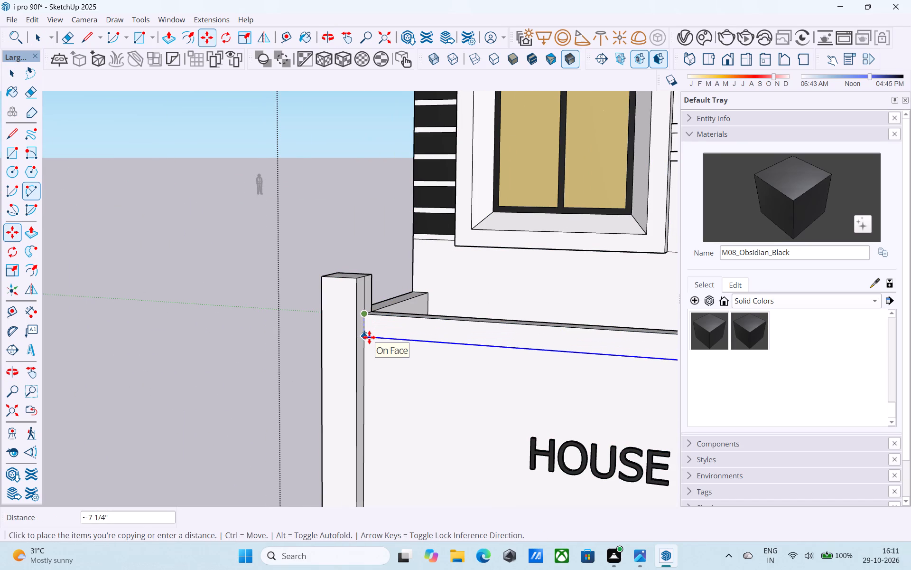
text(1')
key(Return)
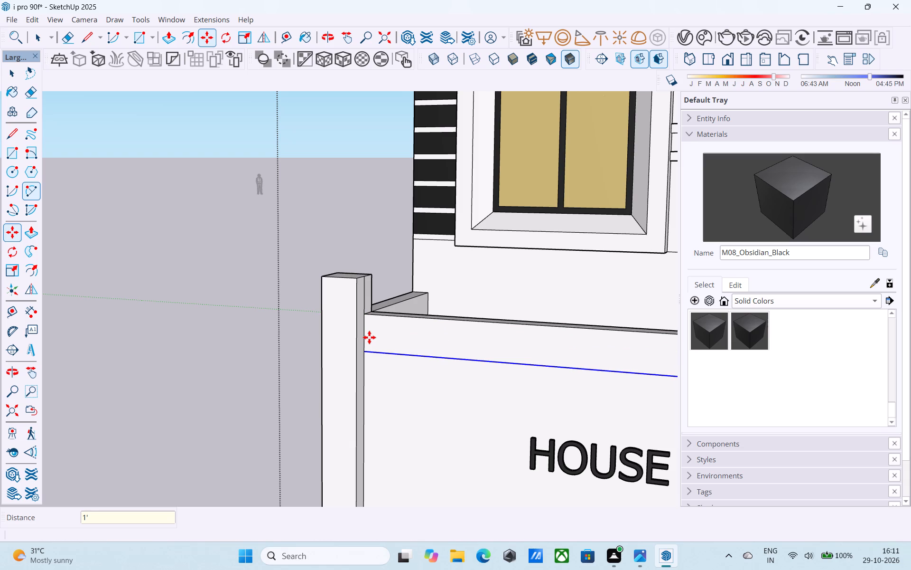
key(6)
key(BackSpace)
key(space)
Paint the 1' band along the top of the name-bearing compound wall with M08_Obsidian_Black.
scroll(369, 337, up, 1)
scroll(369, 337, down, 11)
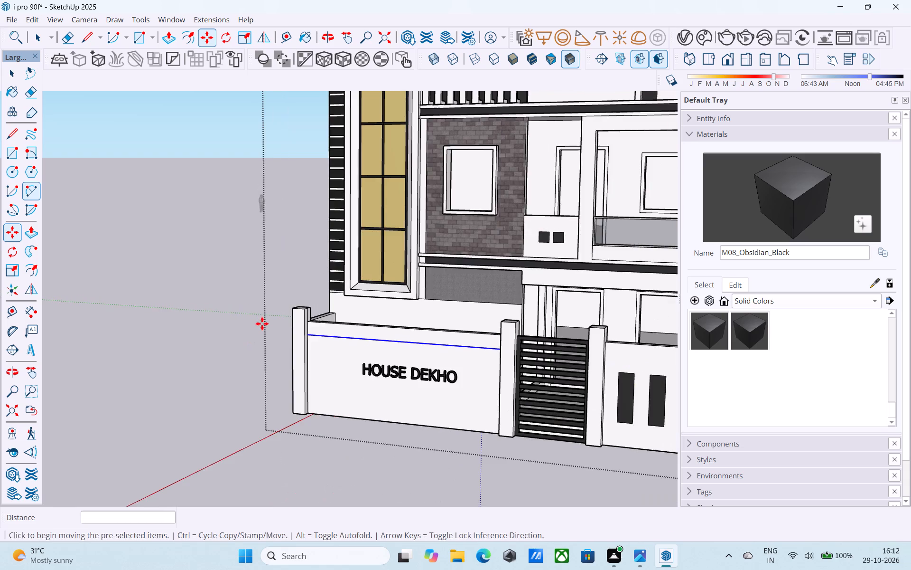
middle_drag(283, 322, 376, 328)
click(781, 187)
scroll(527, 306, up, 4)
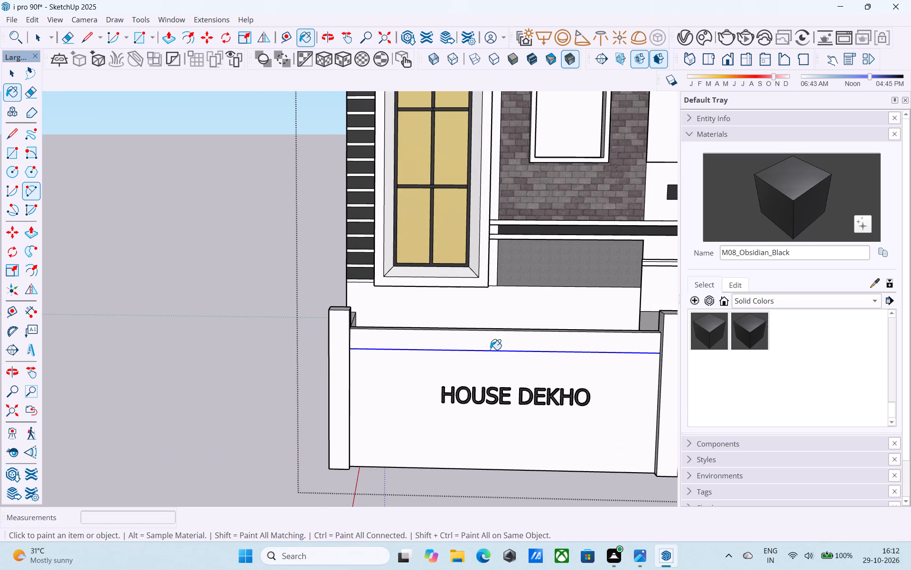
click(487, 346)
Examine the whole house and the compound wall's new band and lettering from the front, above and below.
scroll(309, 383, down, 10)
middle_drag(356, 398, 350, 393)
scroll(187, 392, down, 4)
middle_drag(267, 391, 249, 385)
scroll(372, 385, down, 1)
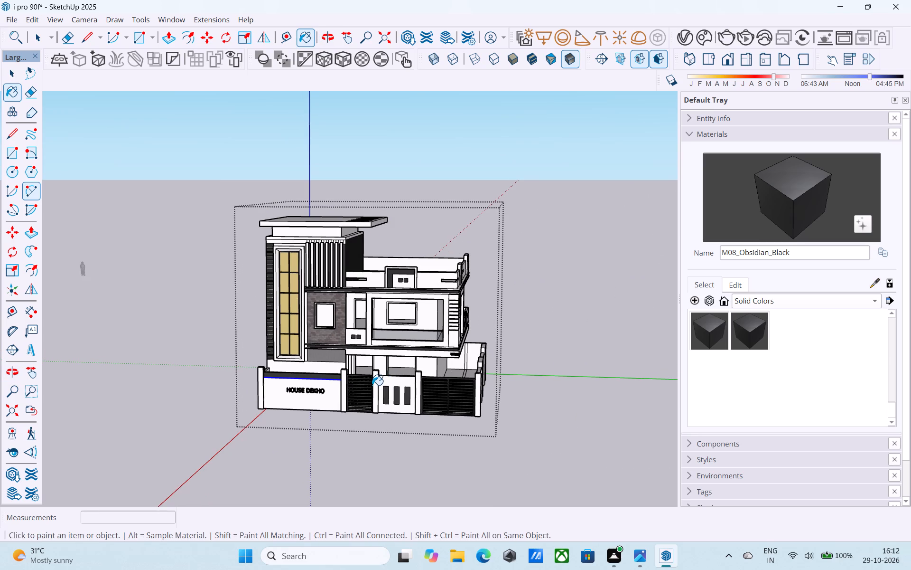
scroll(372, 385, down, 2)
middle_drag(372, 385, 375, 294)
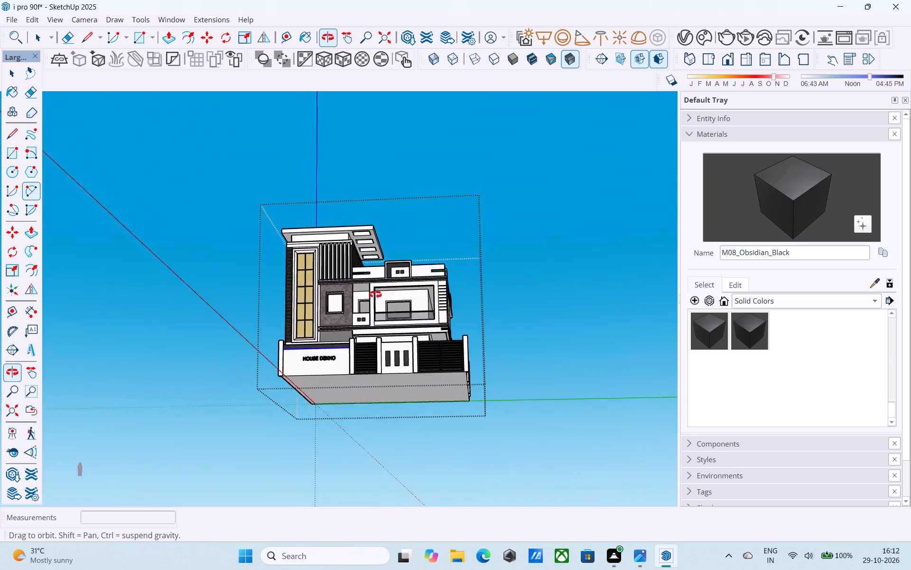
middle_drag(375, 294, 356, 305)
scroll(356, 305, up, 6)
scroll(356, 305, down, 6)
middle_drag(357, 308, 364, 351)
scroll(364, 351, up, 5)
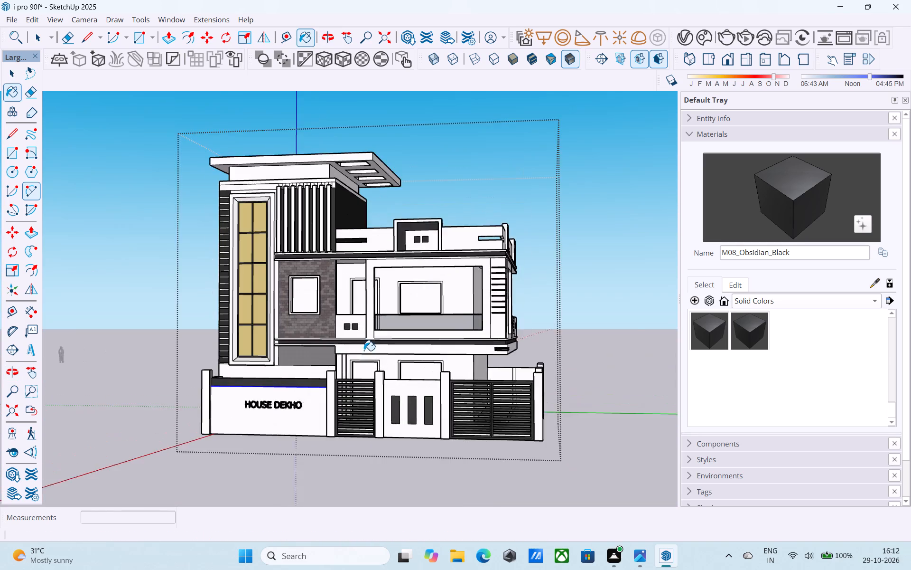
Examine the house elevation, side and compound wall, ending on the front gate pillars.
scroll(364, 351, up, 3)
middle_drag(361, 354, 368, 408)
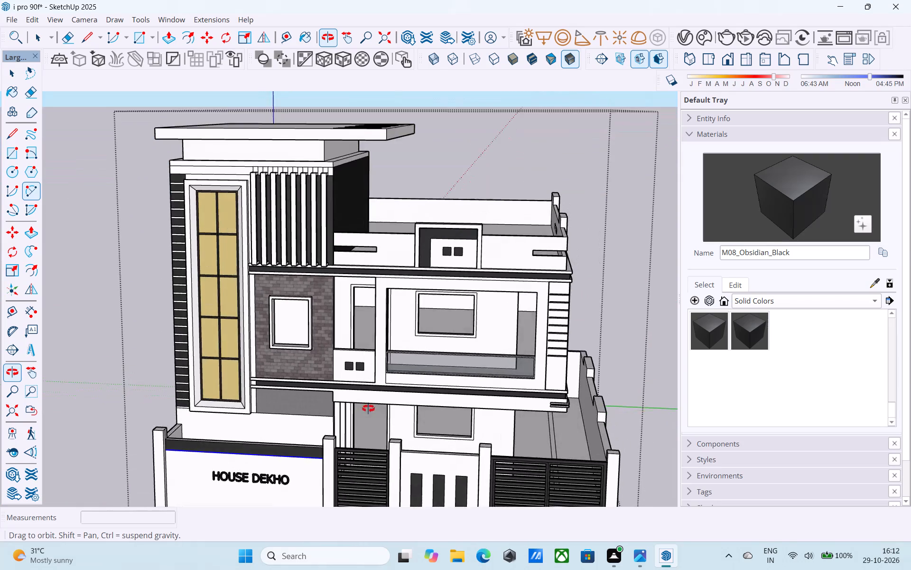
middle_drag(368, 408, 319, 430)
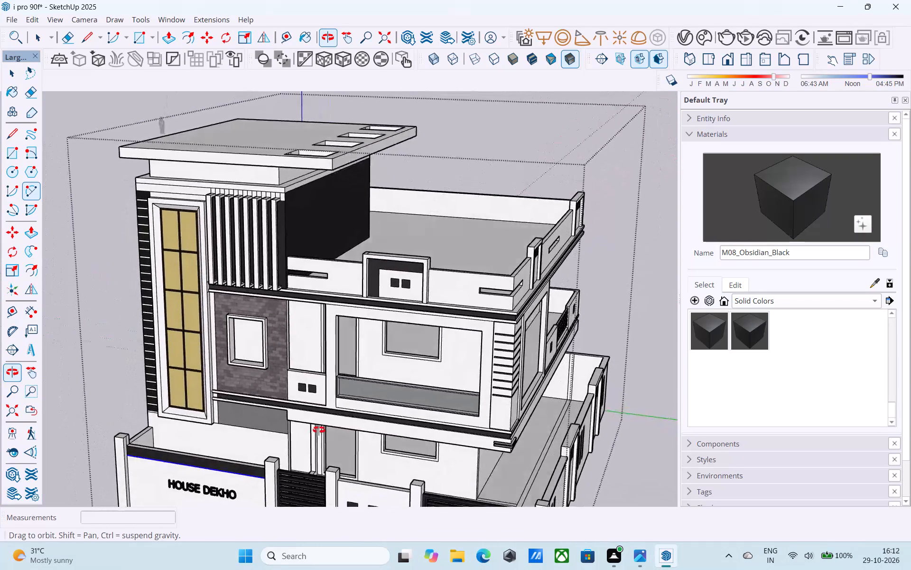
middle_drag(319, 430, 324, 401)
scroll(324, 401, down, 2)
middle_drag(324, 401, 335, 394)
scroll(337, 309, up, 5)
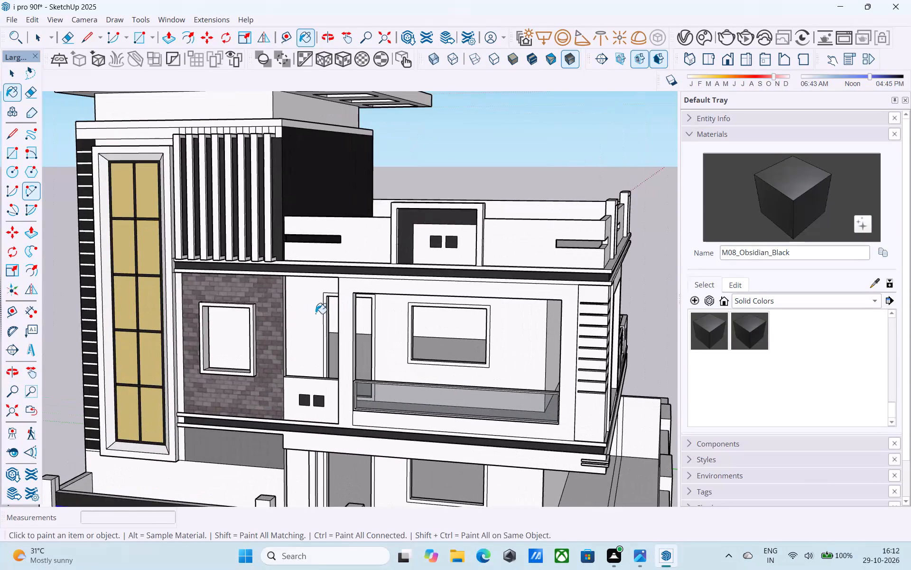
middle_drag(307, 325, 259, 315)
scroll(260, 305, down, 2)
middle_drag(259, 315, 264, 315)
key(space)
scroll(279, 321, down, 5)
middle_drag(303, 364, 315, 302)
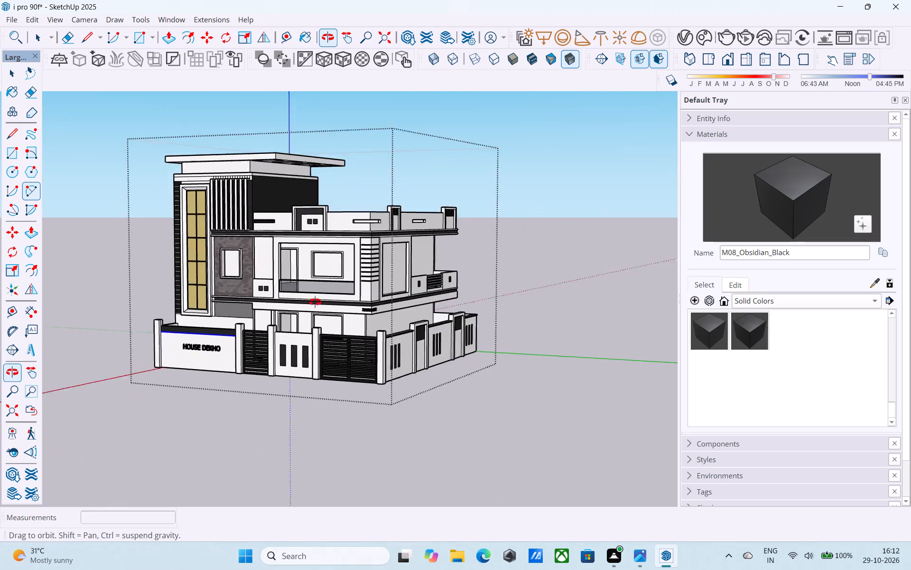
middle_drag(315, 302, 385, 390)
scroll(337, 384, up, 13)
shift+middle_drag(286, 369, 317, 359)
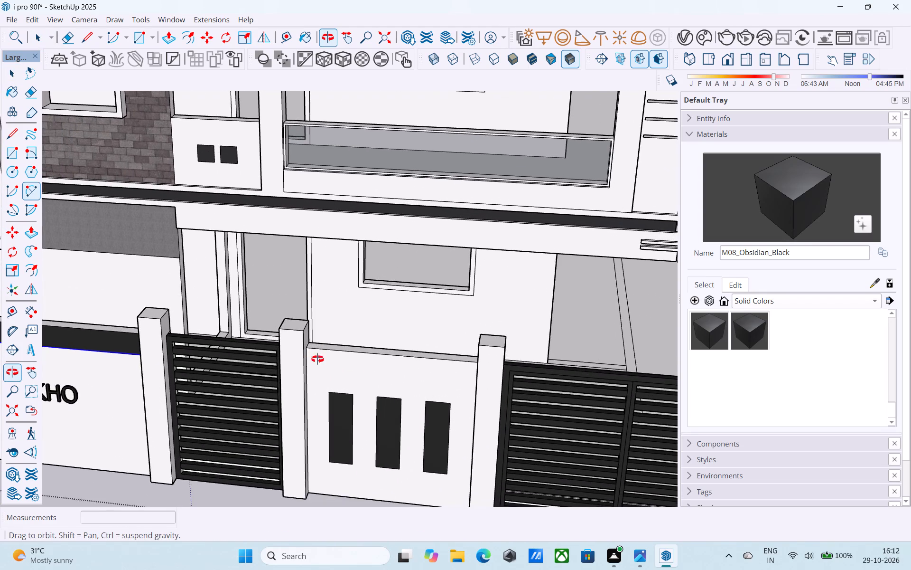
shift+middle_drag(317, 359, 325, 375)
scroll(325, 378, down, 3)
middle_drag(328, 380, 351, 319)
Offset the top face of the pillar between the HOUSE DEKHO wall and the small slatted gate inward by 4".
scroll(255, 322, up, 6)
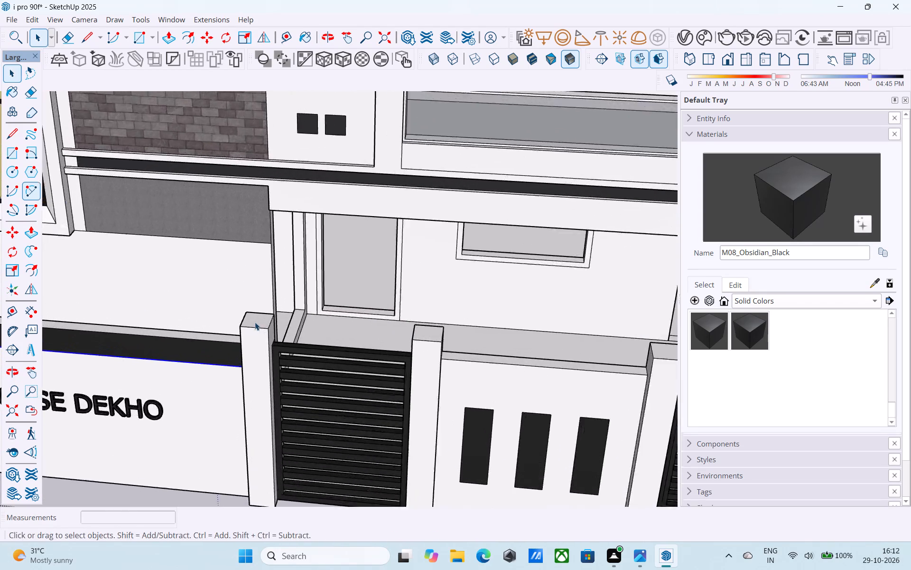
scroll(255, 322, up, 2)
middle_drag(254, 323, 311, 424)
scroll(276, 336, up, 3)
click(264, 328)
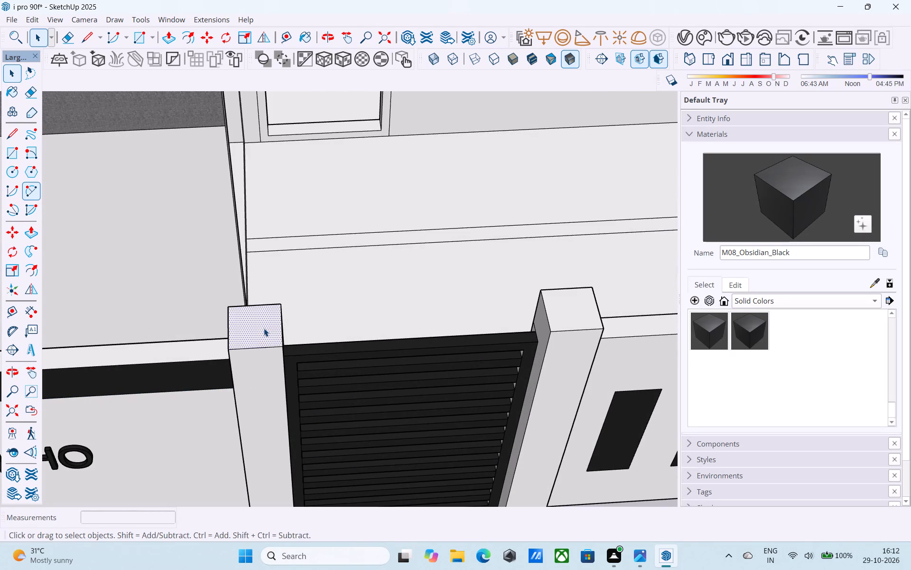
key(f)
click(264, 328)
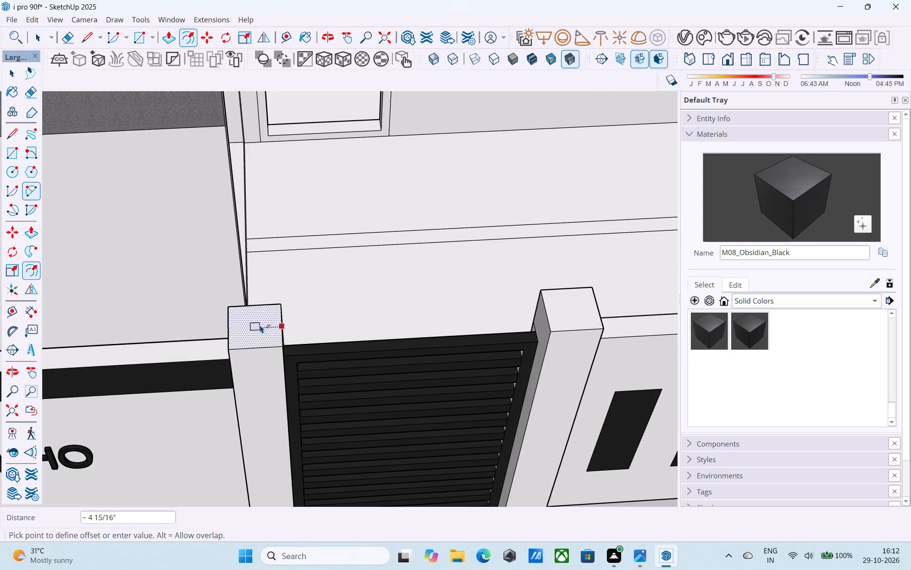
text(4")
key(Return)
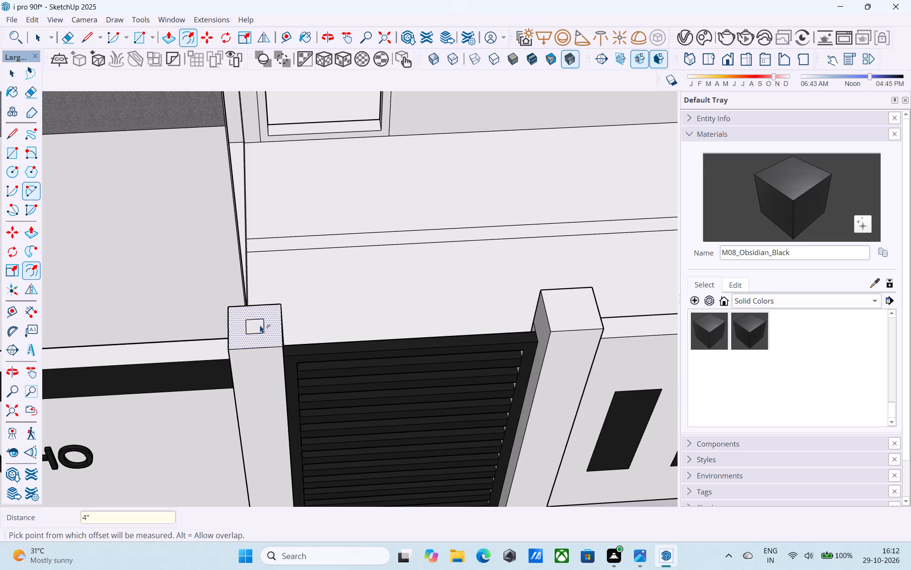
key(space)
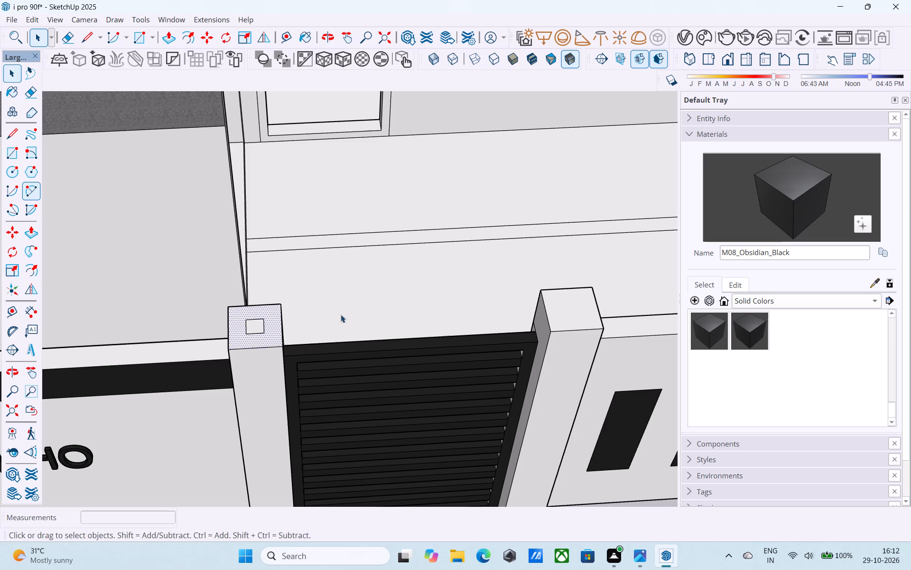
Offset the top face of the pillar between the small gate and the three-slot wall inward by 4".
click(562, 311)
key(f)
click(563, 308)
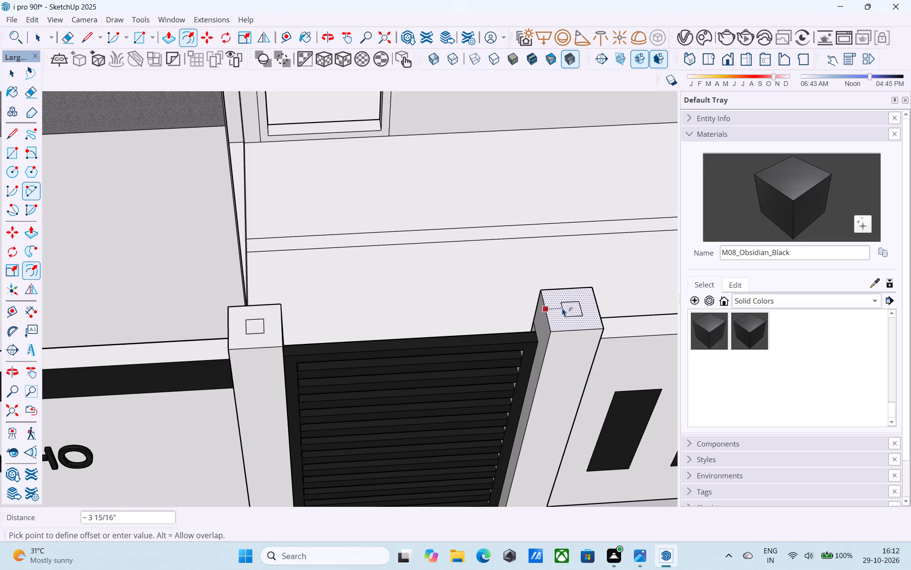
text(4")
key(Return)
key(space)
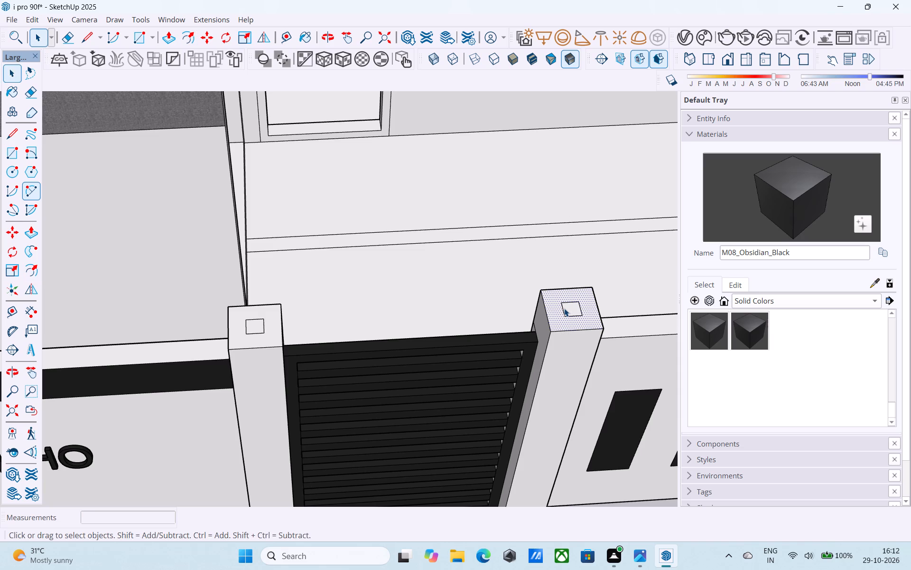
Offset the top face of the pillar between the three-slot wall and the wide gate inward by 4".
scroll(404, 282, down, 12)
scroll(549, 256, up, 1)
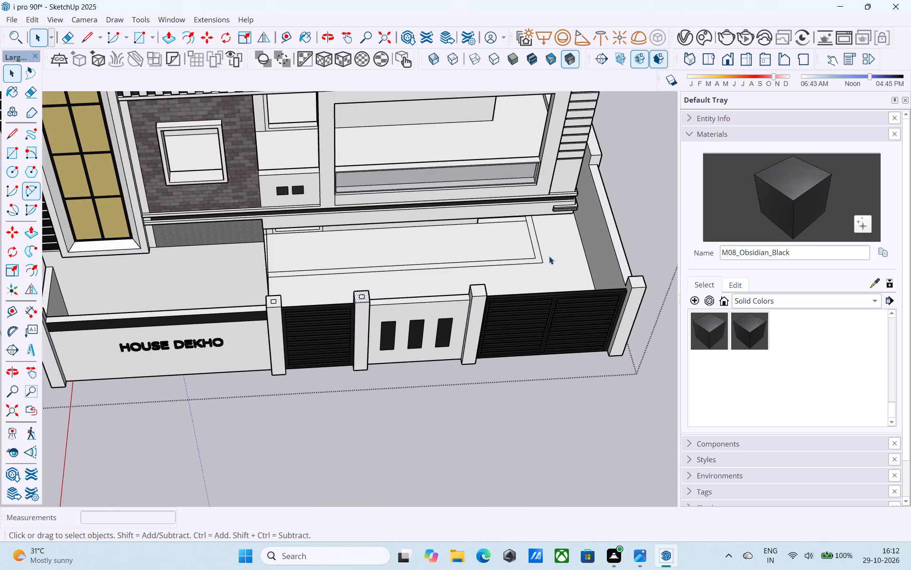
scroll(467, 283, up, 6)
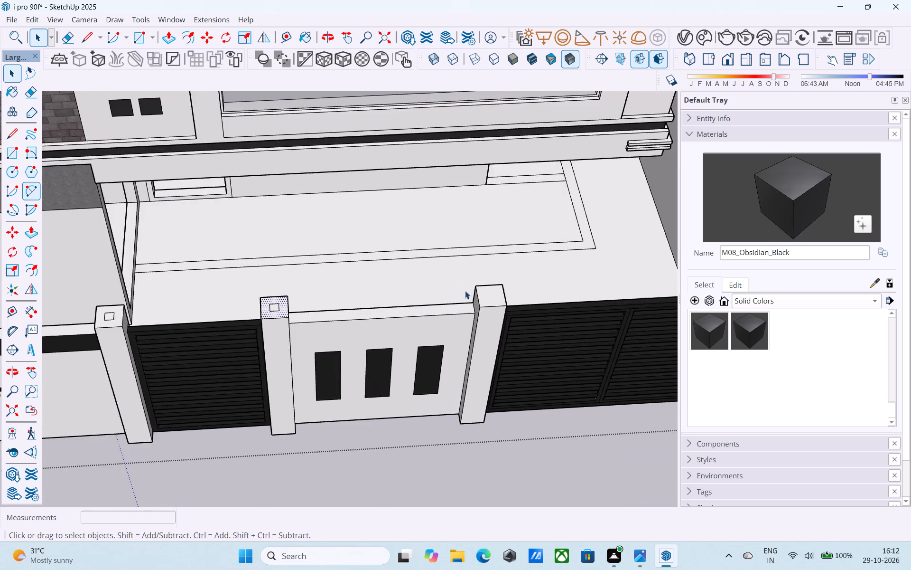
scroll(465, 291, up, 2)
click(482, 299)
scroll(485, 298, down, 2)
middle_drag(485, 298, 384, 284)
scroll(424, 307, up, 4)
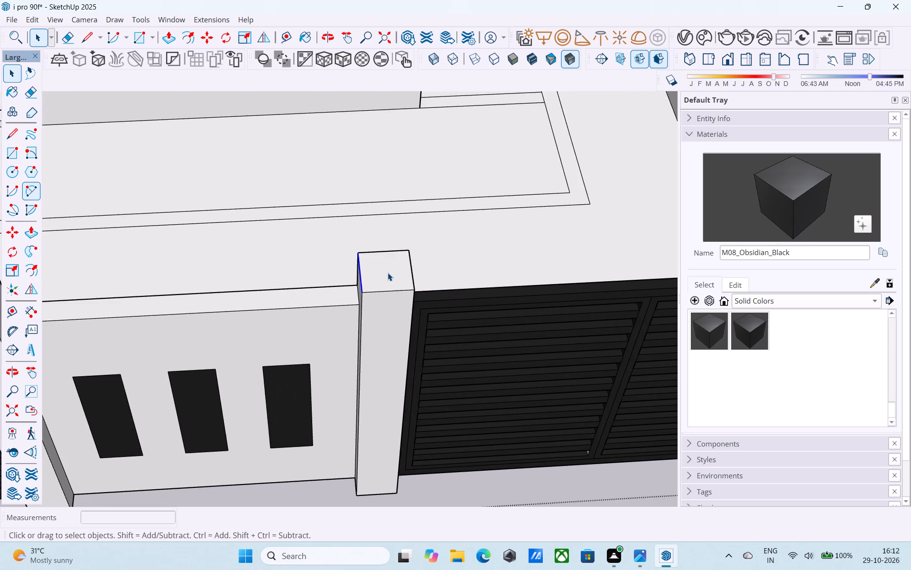
click(388, 269)
scroll(388, 269, up, 3)
key(f)
click(387, 268)
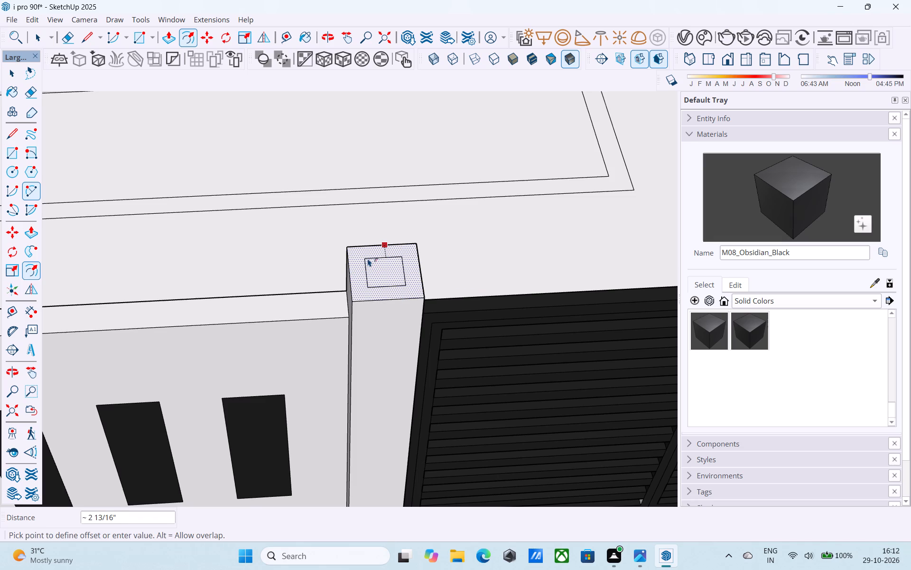
key(4)
key(shift+quotedbl)
key(Return)
scroll(368, 259, up, 1)
scroll(368, 259, down, 15)
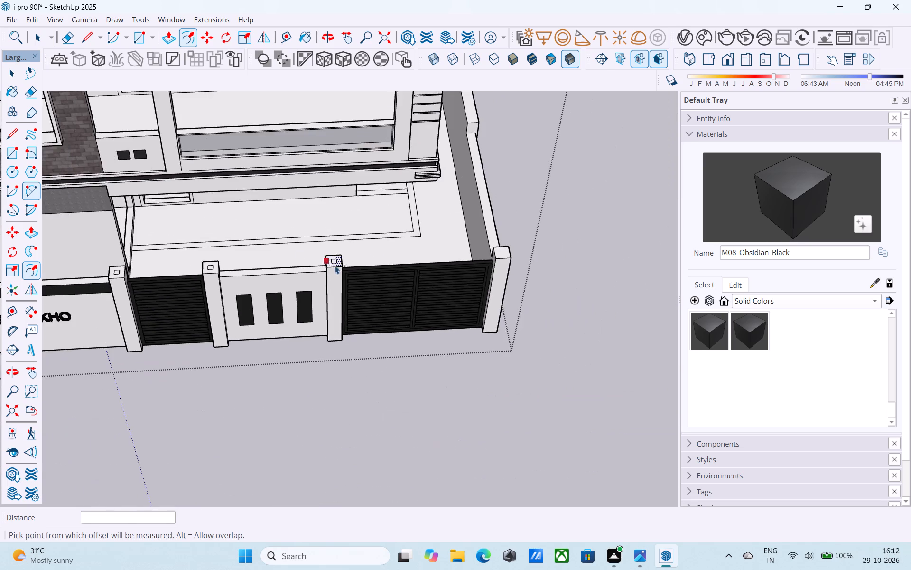
scroll(491, 254, up, 7)
key(space)
Offset the top face of the corner pillar at the far end of the wide gate inward by 4".
click(503, 254)
scroll(505, 253, up, 5)
key(f)
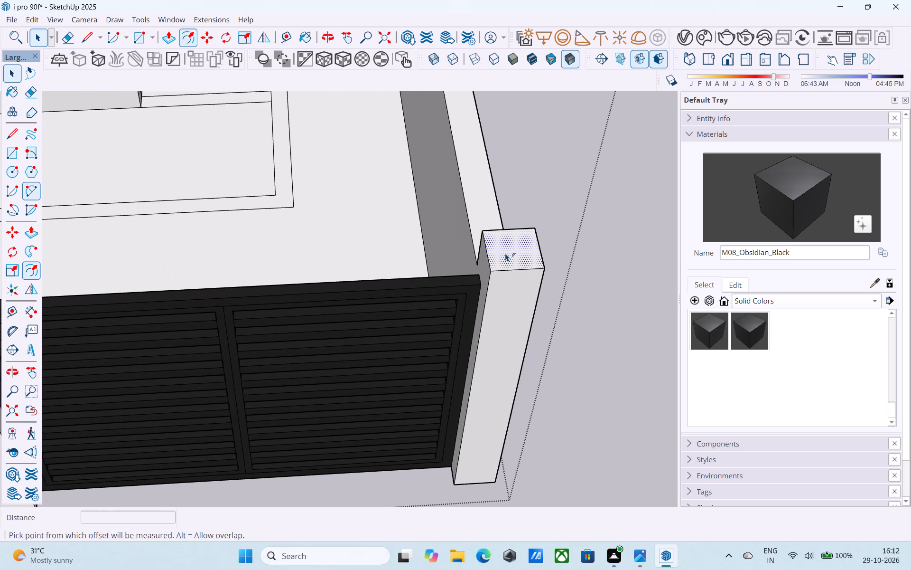
click(505, 253)
text(4")
key(Return)
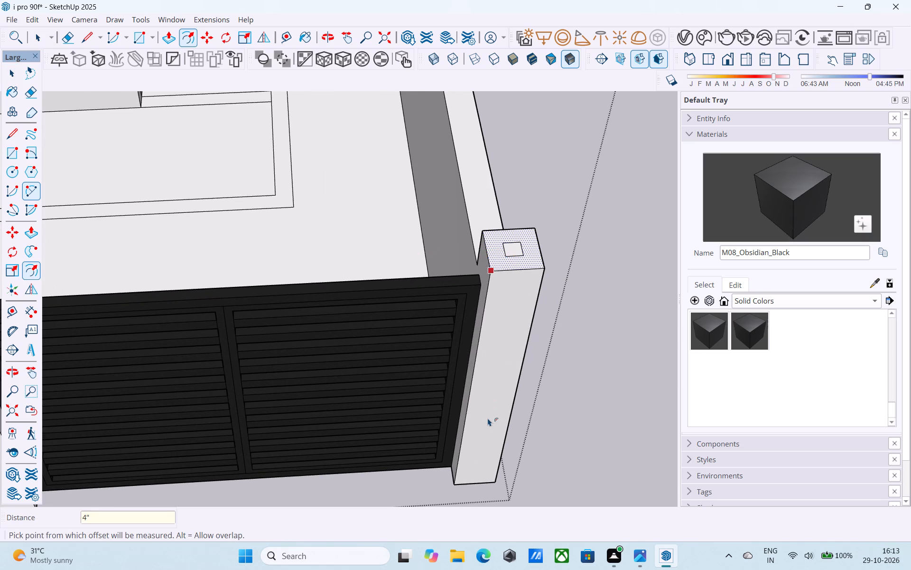
scroll(507, 381, down, 13)
middle_drag(525, 396, 554, 364)
scroll(321, 348, down, 4)
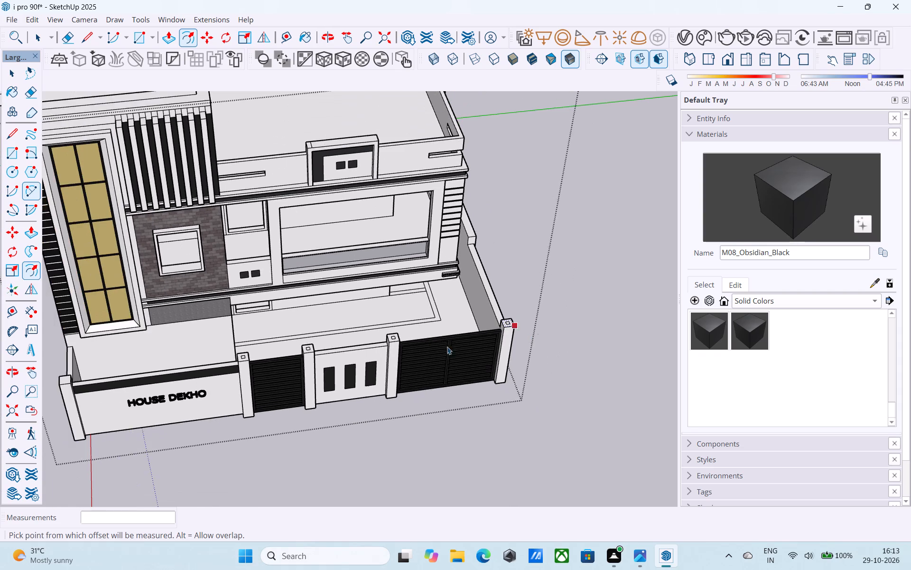
scroll(196, 373, up, 6)
scroll(252, 363, down, 4)
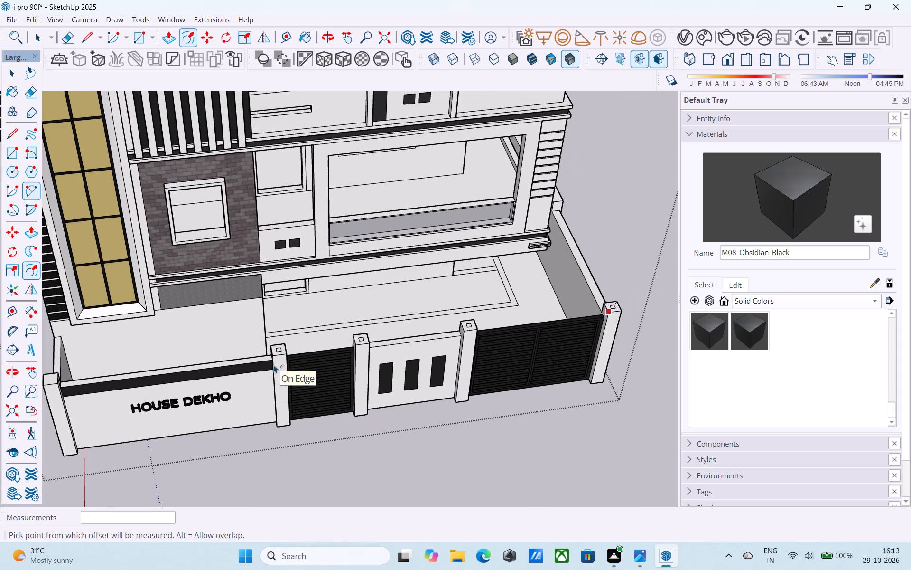
key(space)
Push/Pull the inset square on the pillar beside the HOUSE DEKHO wall up by 6".
scroll(272, 360, down, 3)
middle_drag(270, 355, 322, 351)
scroll(323, 351, up, 9)
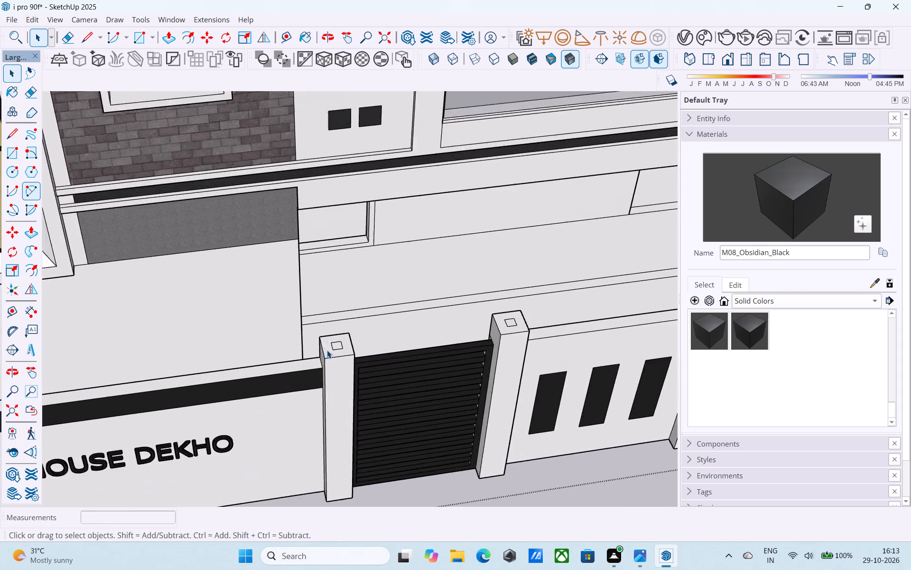
scroll(327, 350, up, 8)
click(338, 344)
key(p)
click(338, 344)
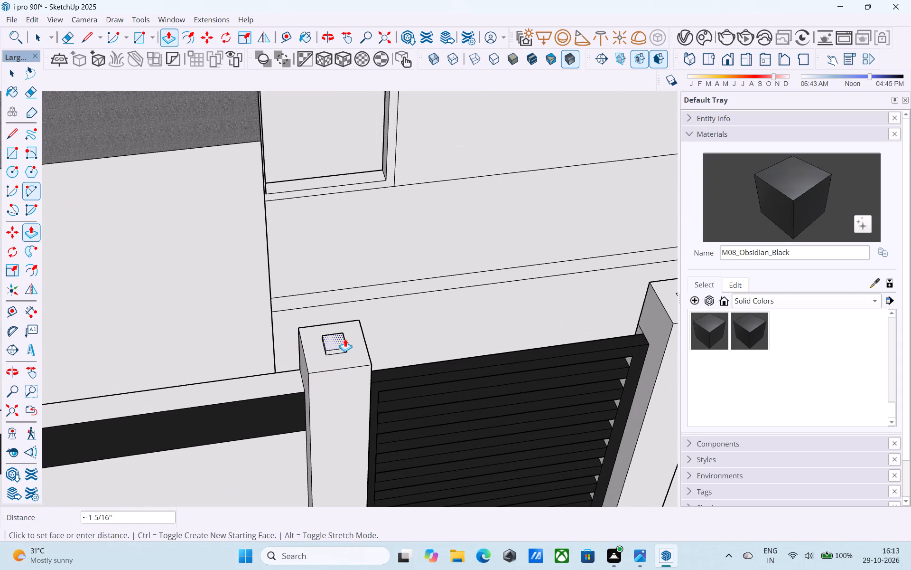
key(6)
key(shift+quotedbl)
key(Return)
Repeat the 6" extrusion on the inset squares of the other three gate pillars.
scroll(332, 341, down, 9)
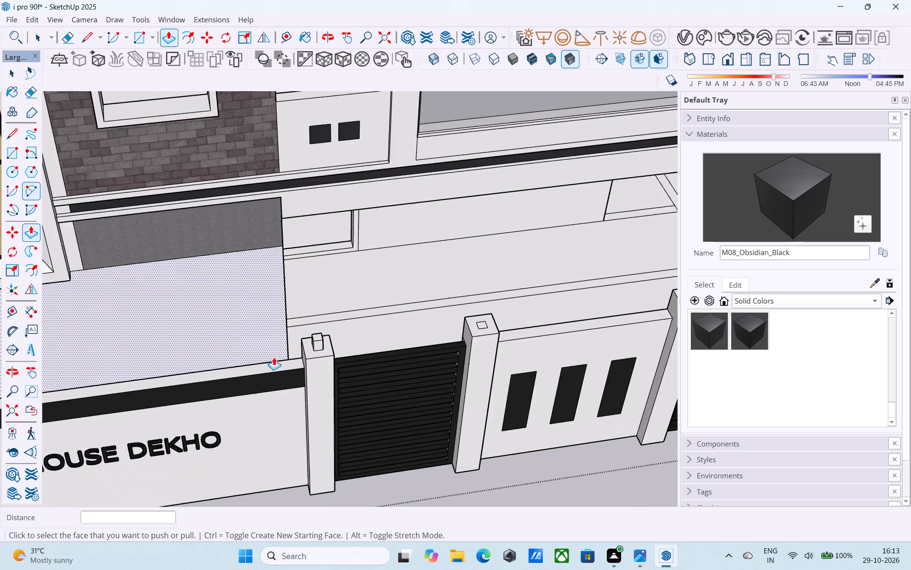
scroll(513, 318, up, 10)
double_click(383, 338)
scroll(300, 330, down, 6)
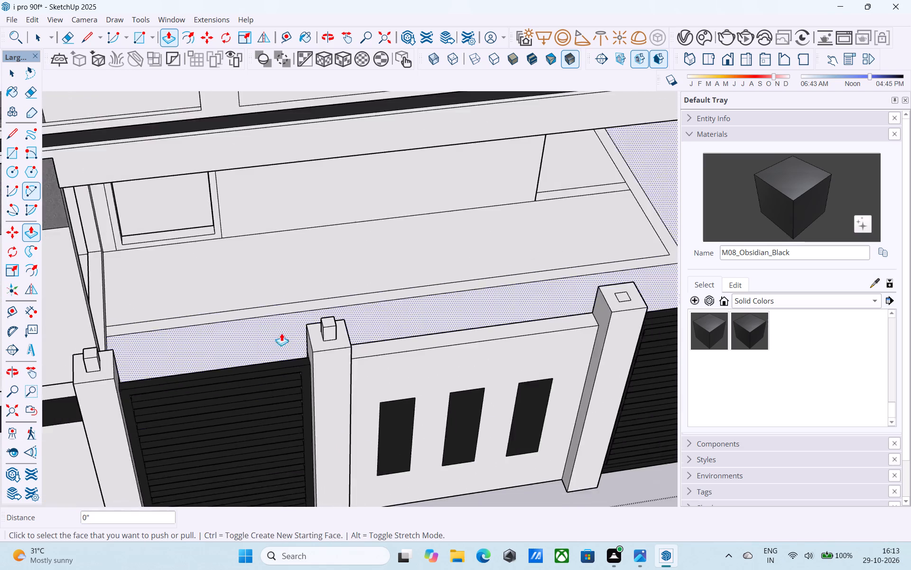
scroll(281, 333, down, 5)
scroll(495, 299, up, 12)
double_click(432, 342)
scroll(353, 329, down, 6)
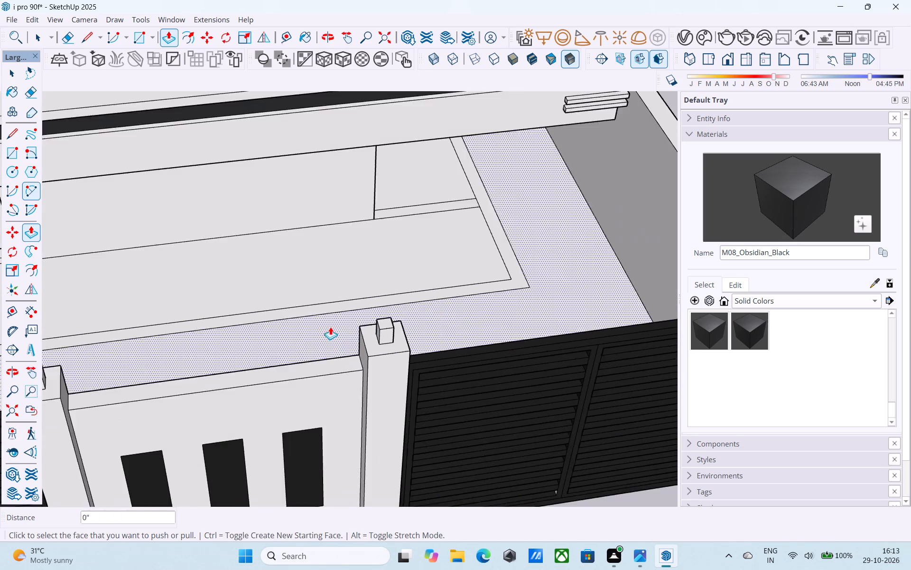
scroll(330, 327, down, 9)
scroll(480, 324, up, 12)
double_click(549, 290)
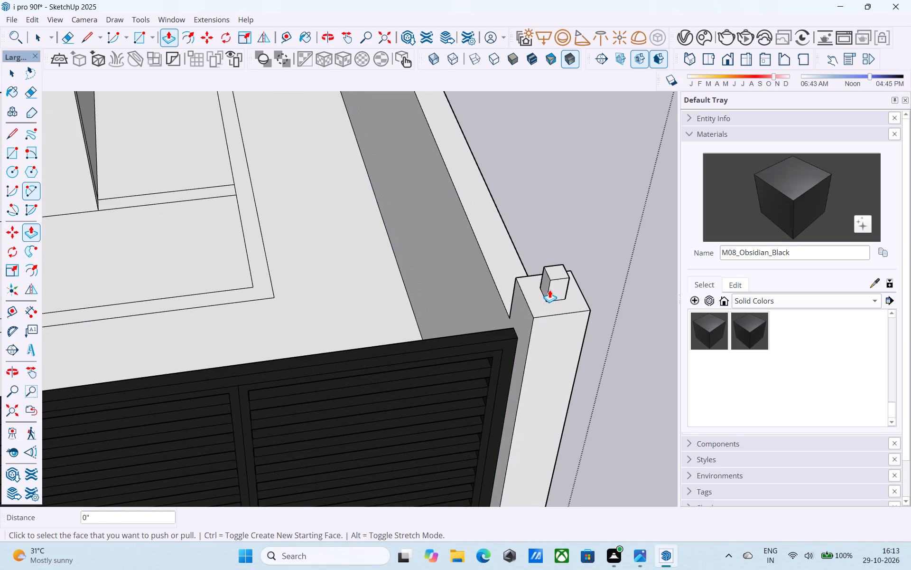
scroll(549, 290, down, 17)
middle_drag(413, 350, 407, 225)
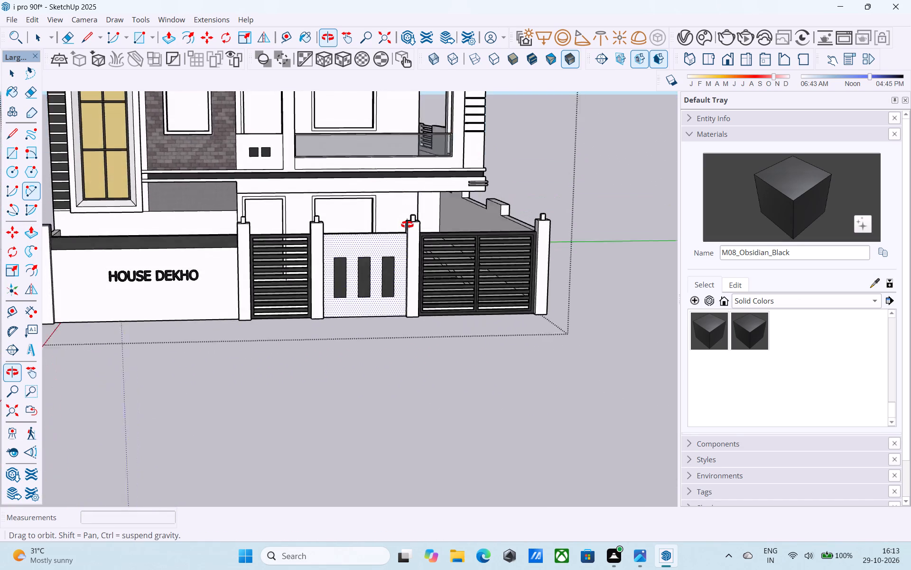
middle_drag(407, 225, 413, 232)
scroll(416, 235, down, 5)
shift+middle_drag(417, 238, 438, 306)
middle_click(438, 307)
scroll(329, 316, up, 8)
key(space)
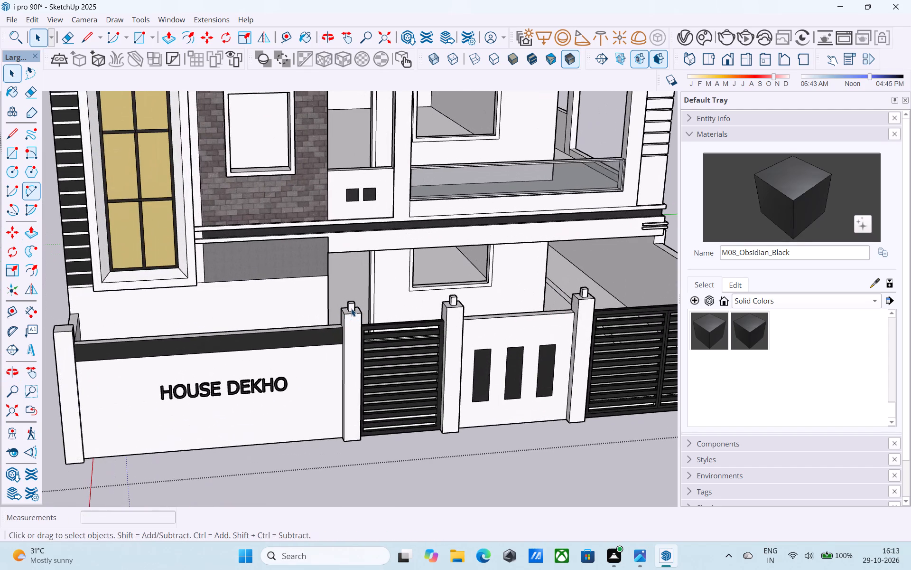
Draw two crossing 4" midpoint lines on the top of the small block on the pillar beside the HOUSE DEKHO wall.
middle_drag(351, 308, 351, 348)
scroll(352, 348, up, 7)
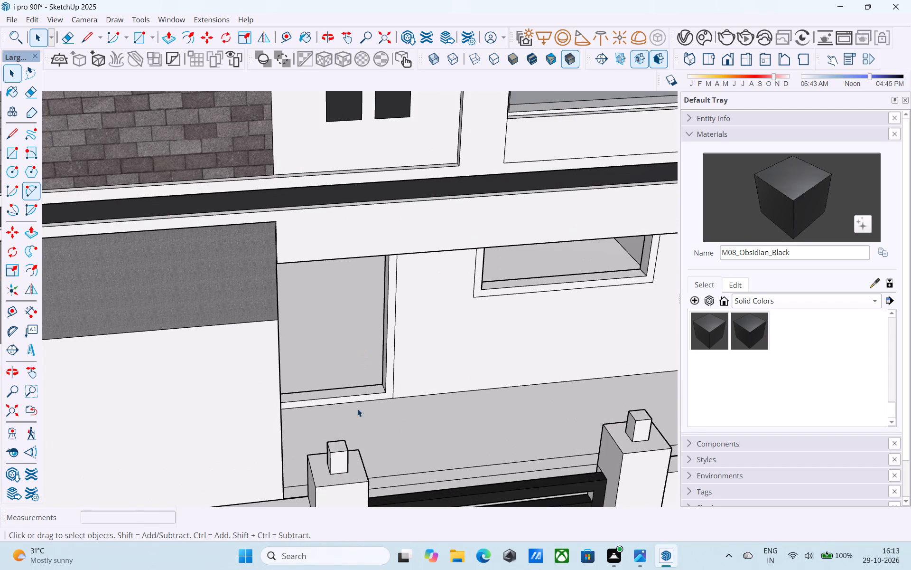
scroll(353, 455, up, 6)
key(l)
scroll(306, 440, up, 5)
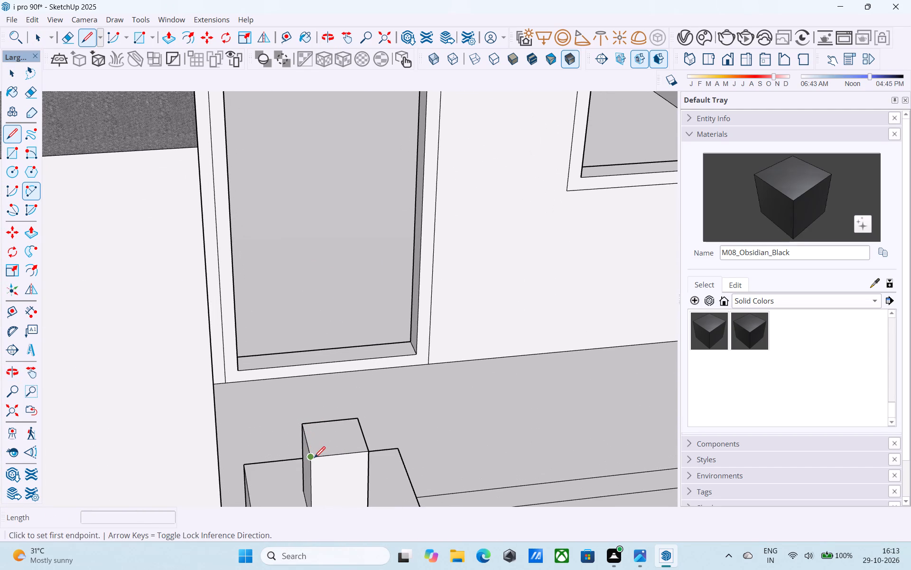
scroll(316, 456, down, 4)
shift+middle_drag(317, 456, 353, 433)
scroll(353, 334, up, 4)
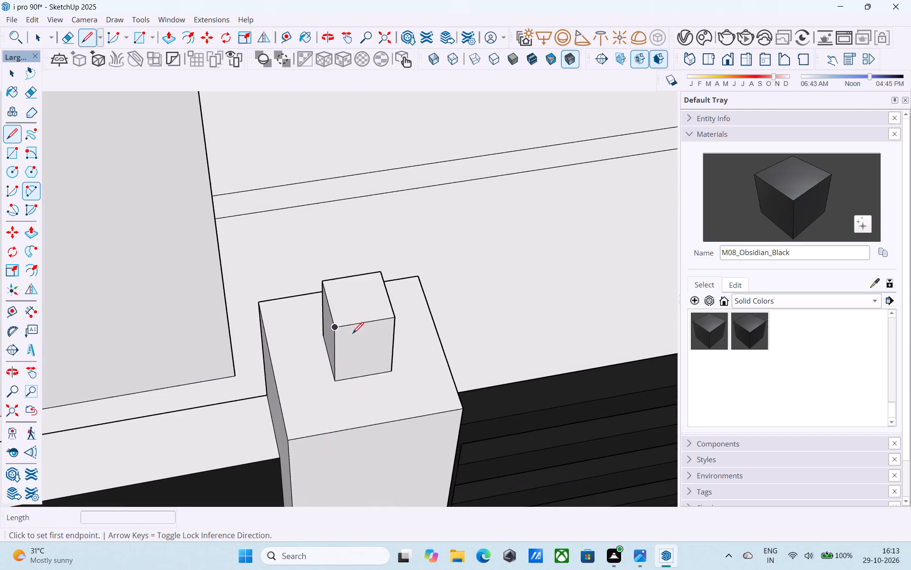
click(331, 304)
click(387, 292)
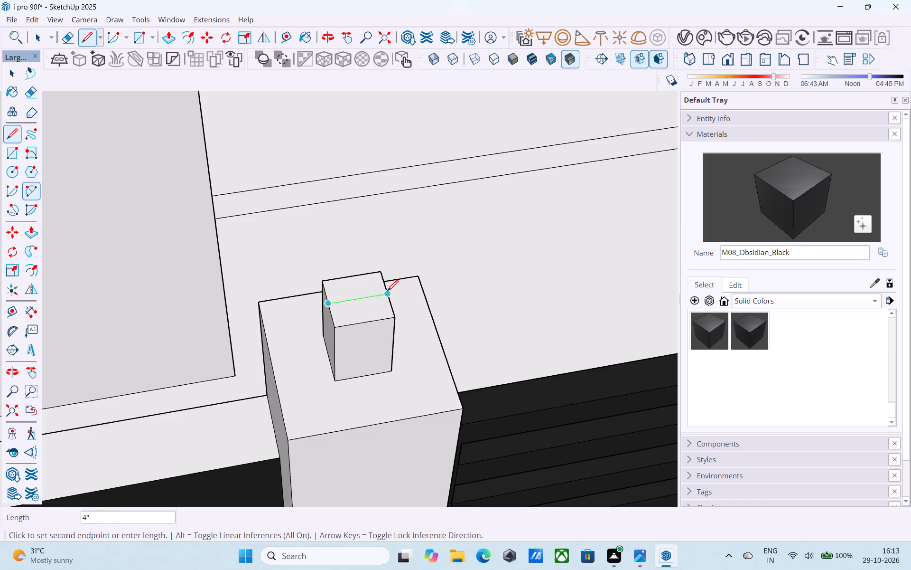
click(353, 275)
click(369, 320)
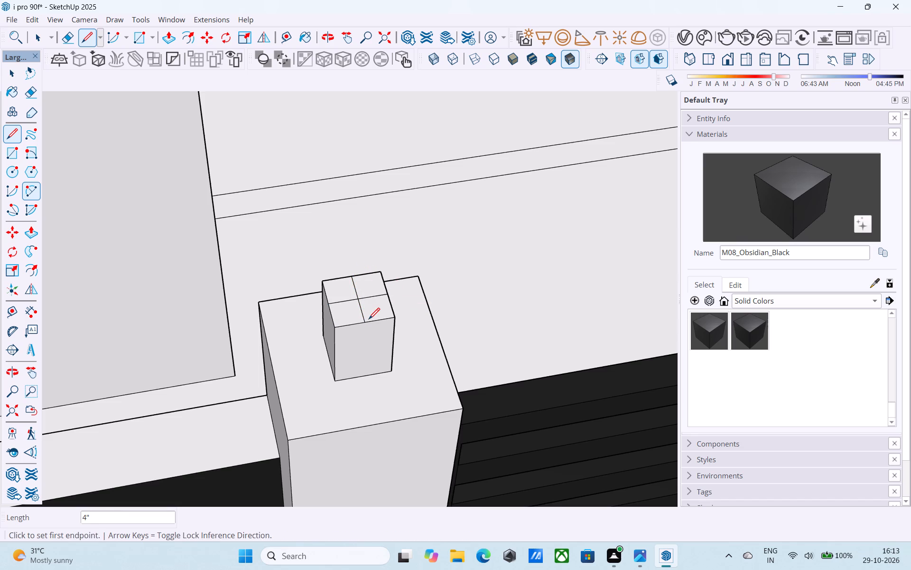
Draw a 6" vertical line up from the crossing point on the small block's top beside the HOUSE DEKHO wall.
key(space)
key(l)
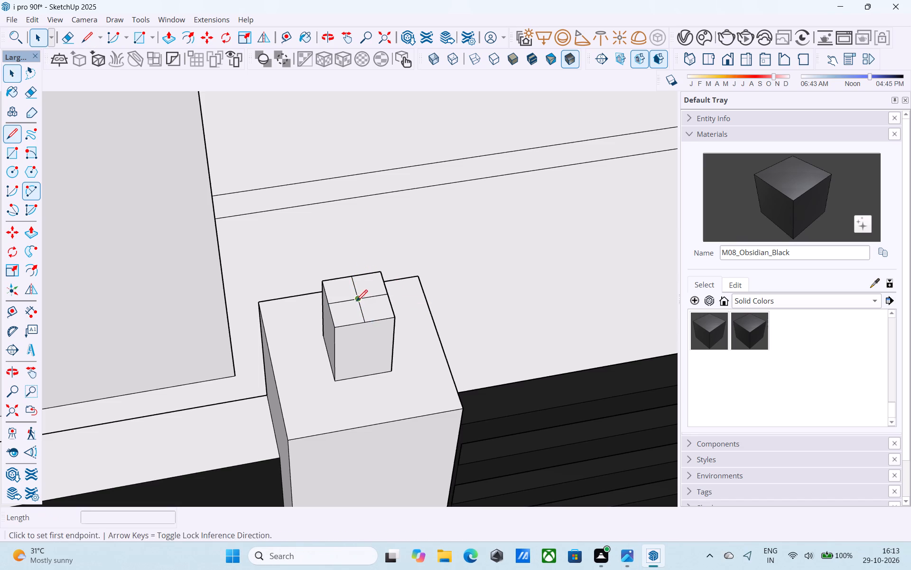
click(357, 301)
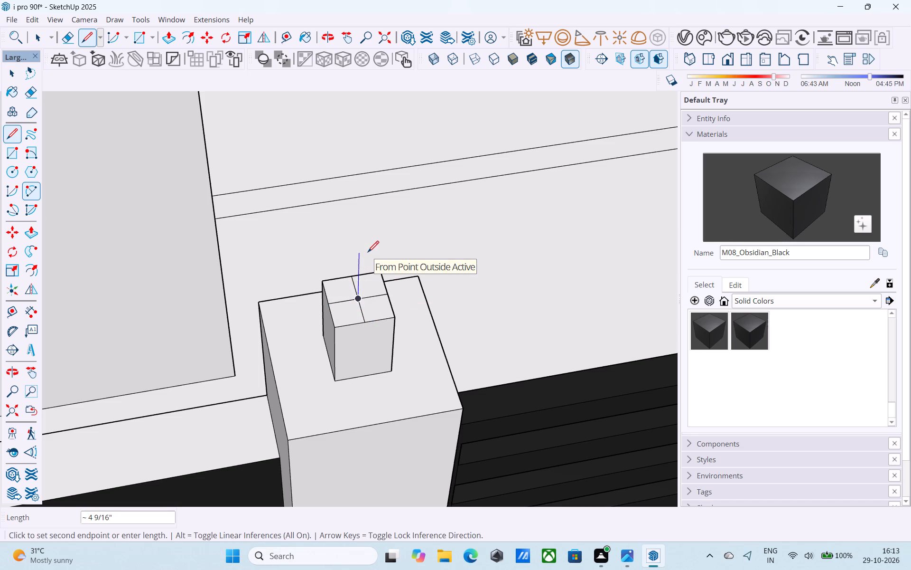
key(6)
key(shift+quotedbl)
key(Return)
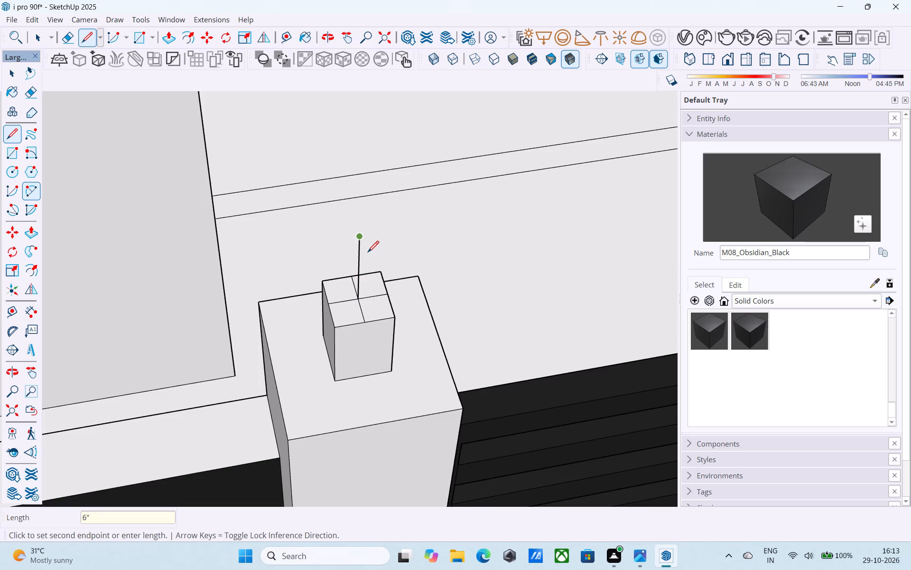
Copy the 6" vertical line onto the small blocks of the other three gate pillars, using matching block corners as reference.
scroll(368, 253, up, 1)
key(space)
click(356, 251)
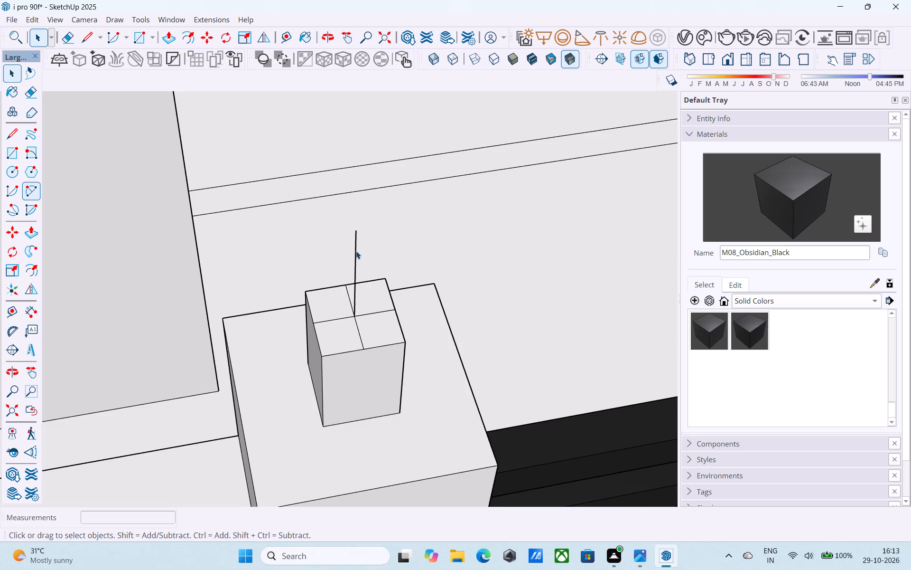
key(m)
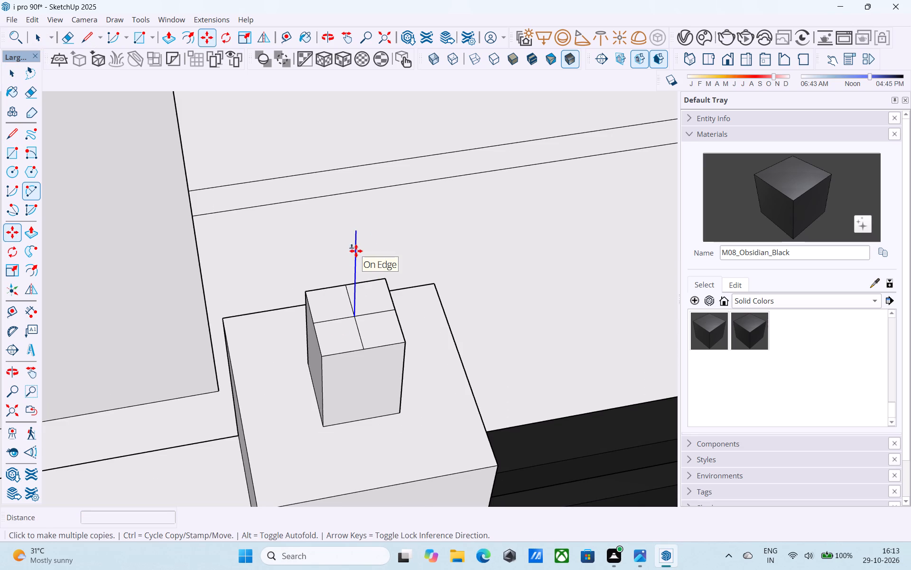
click(325, 351)
scroll(256, 317, down, 17)
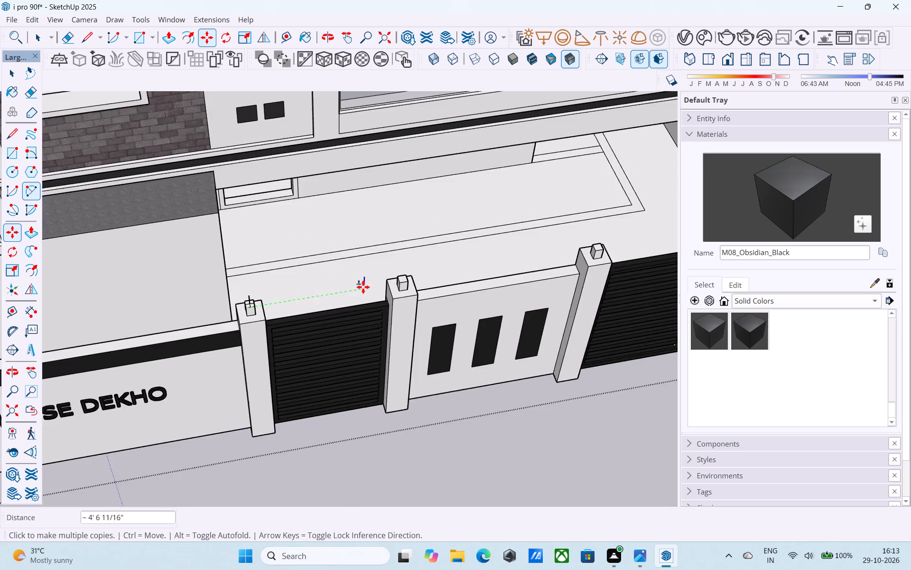
scroll(363, 287, up, 12)
click(494, 278)
scroll(356, 293, down, 3)
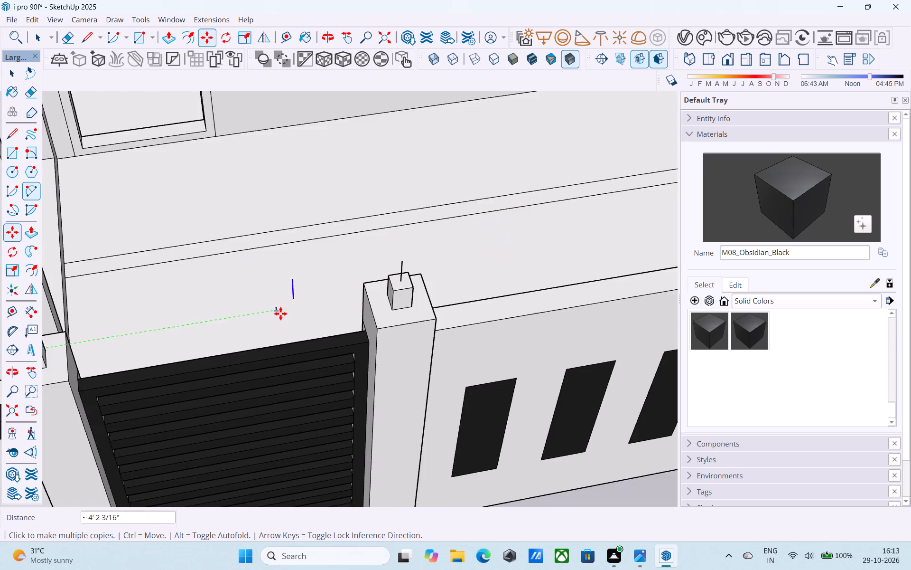
scroll(280, 313, down, 3)
scroll(215, 299, up, 1)
scroll(215, 300, down, 4)
scroll(608, 264, up, 14)
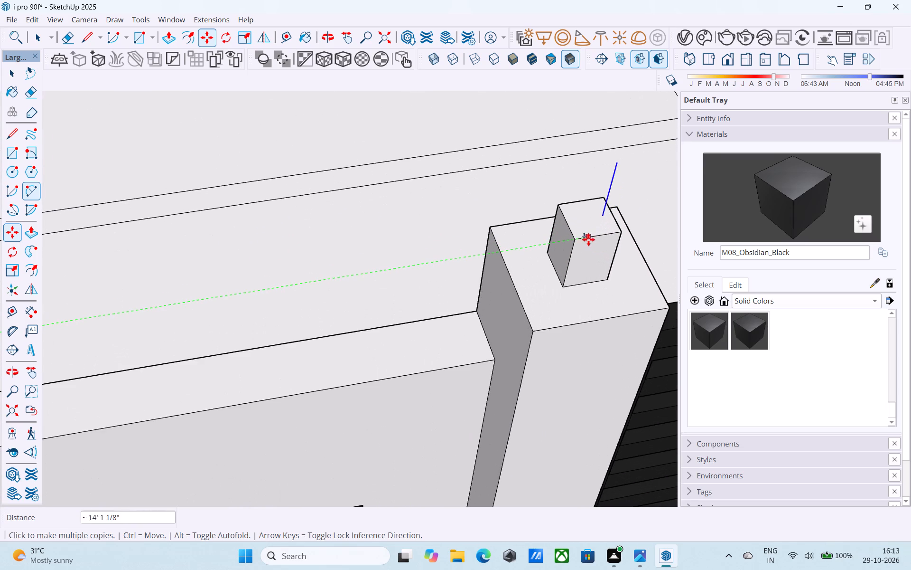
click(580, 239)
scroll(453, 257, down, 10)
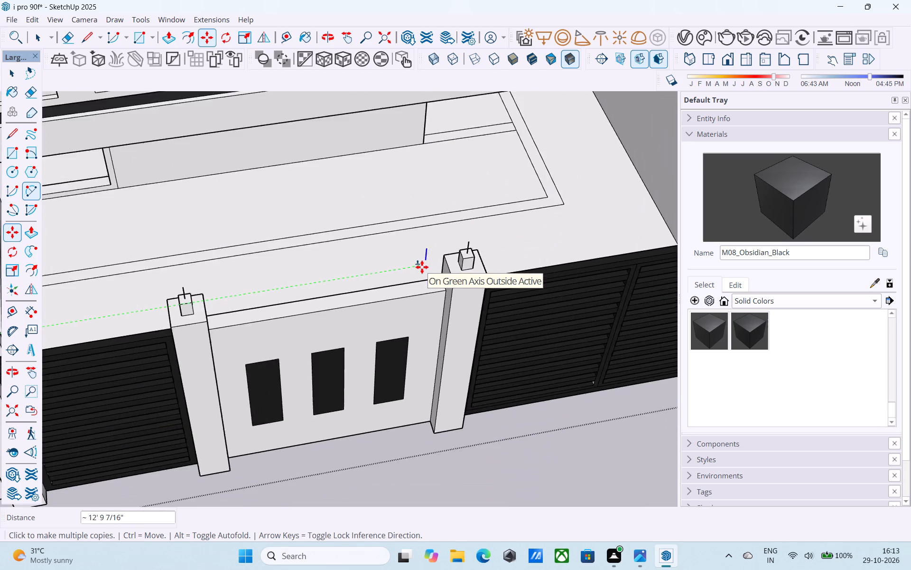
scroll(422, 267, down, 10)
scroll(525, 252, up, 20)
scroll(525, 252, up, 2)
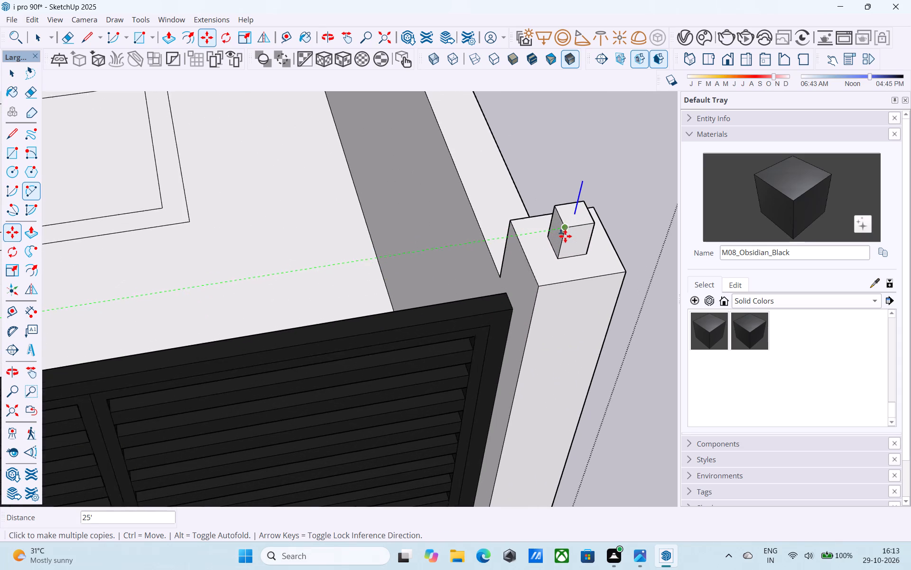
click(568, 226)
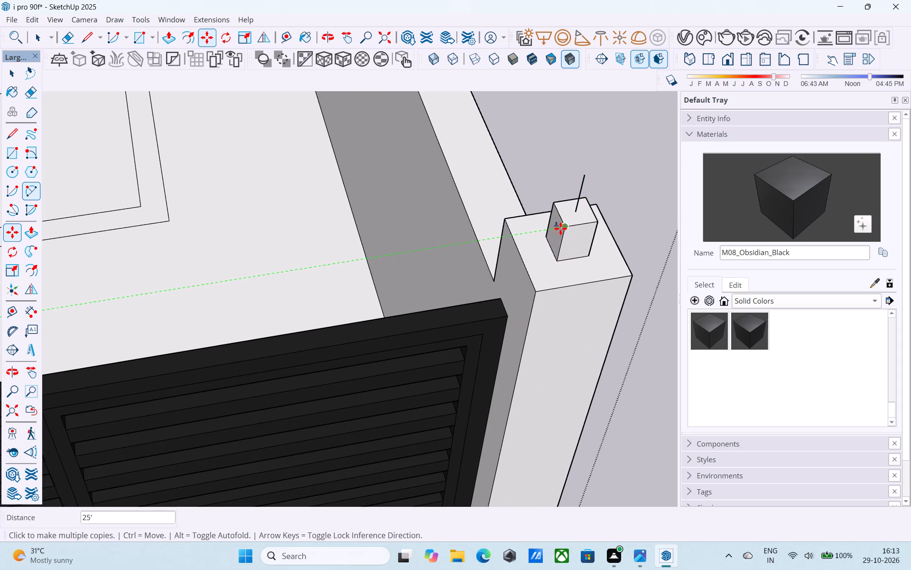
Save the model.
scroll(561, 228, down, 9)
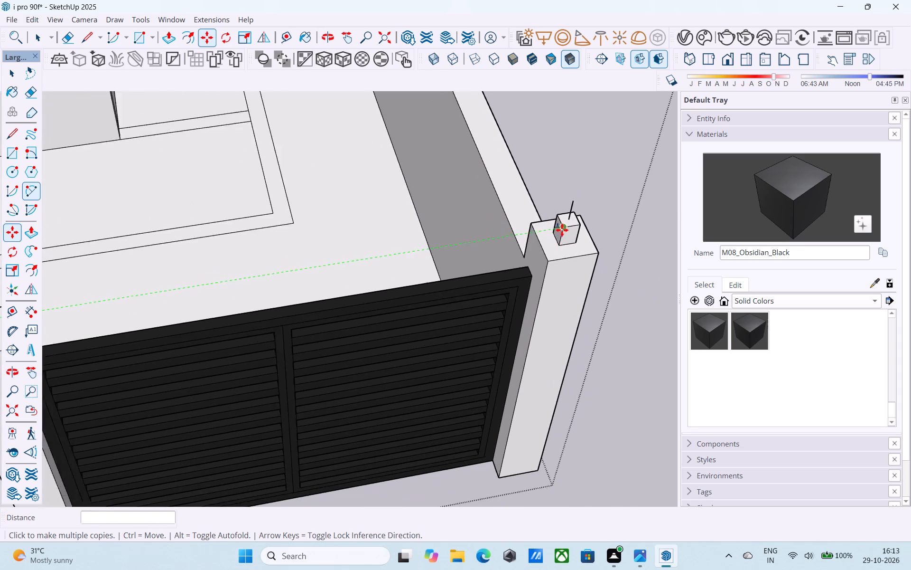
scroll(562, 230, down, 8)
middle_drag(524, 285, 543, 268)
scroll(584, 262, down, 5)
middle_drag(399, 330, 350, 263)
scroll(539, 250, down, 4)
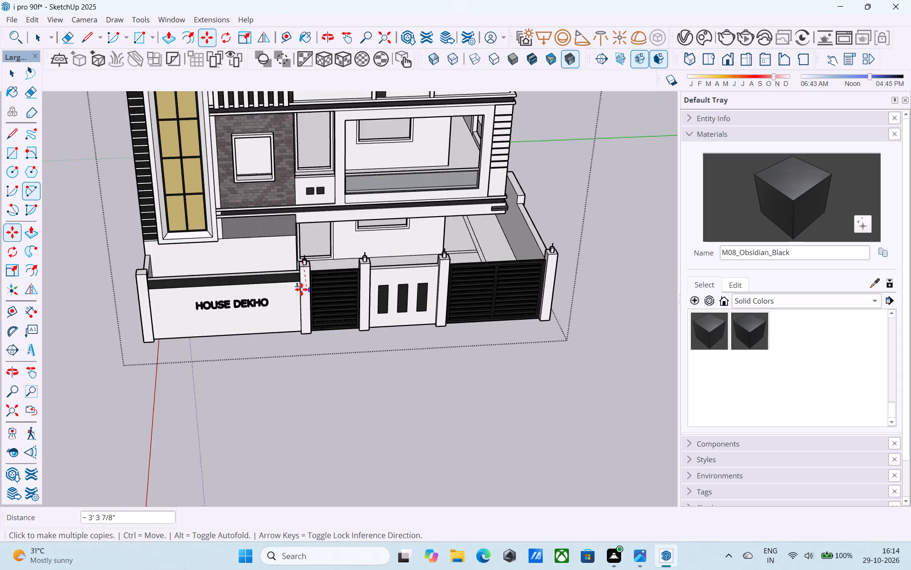
middle_drag(297, 287, 282, 272)
scroll(288, 231, up, 6)
key(space)
key(ctrl+s)
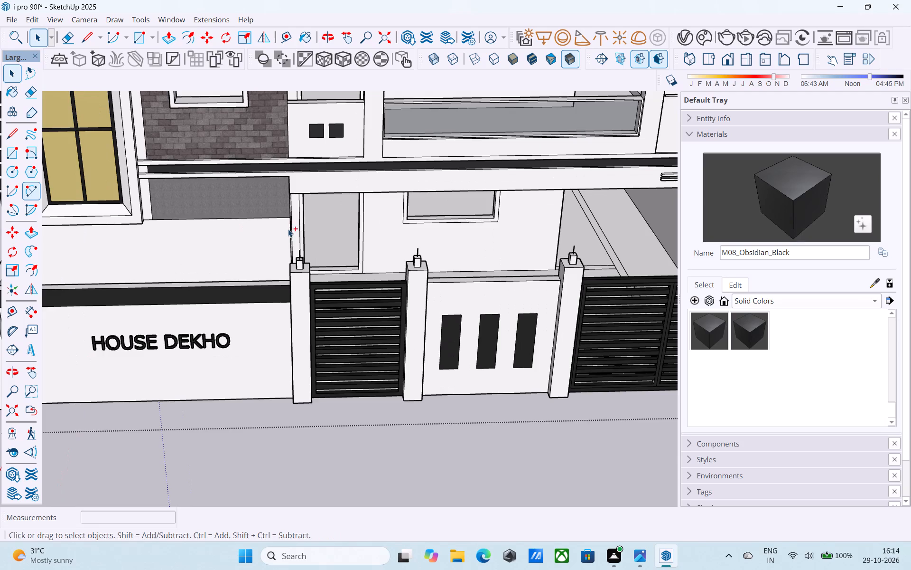
Place a Sphere Light centred on the upper end of the vertical line beside the HOUSE DEKHO wall, its radius reaching the block's top.
scroll(288, 229, down, 4)
middle_drag(290, 235, 255, 278)
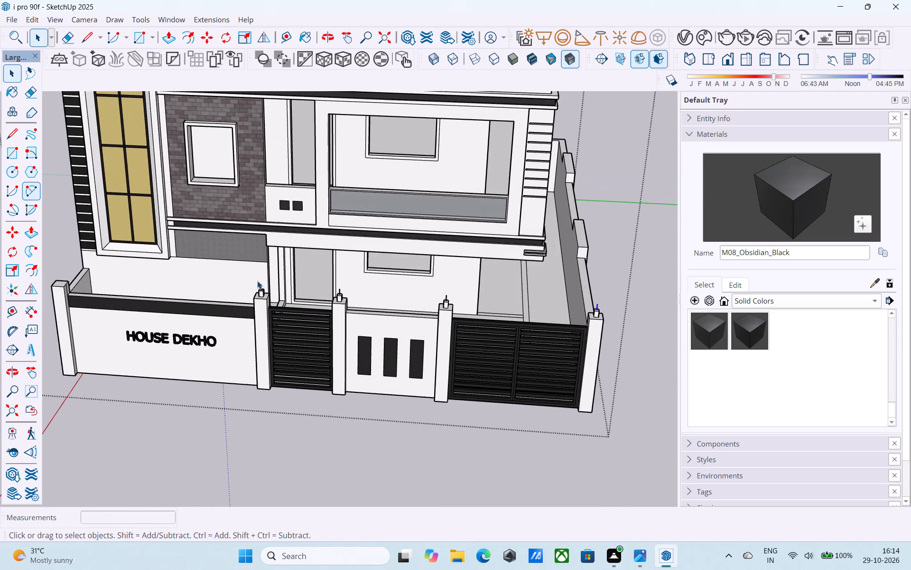
shift+middle_drag(258, 282, 267, 304)
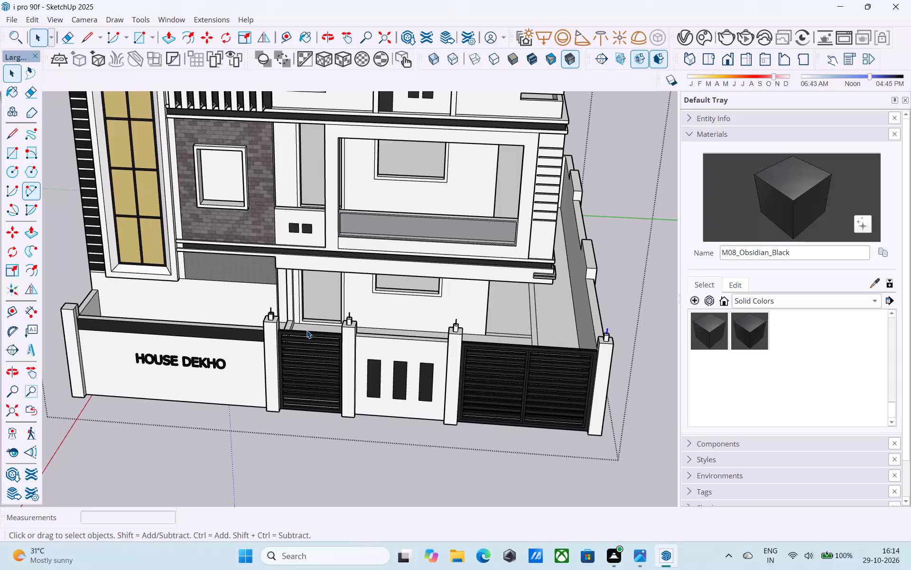
scroll(307, 330, up, 1)
middle_drag(250, 320, 286, 317)
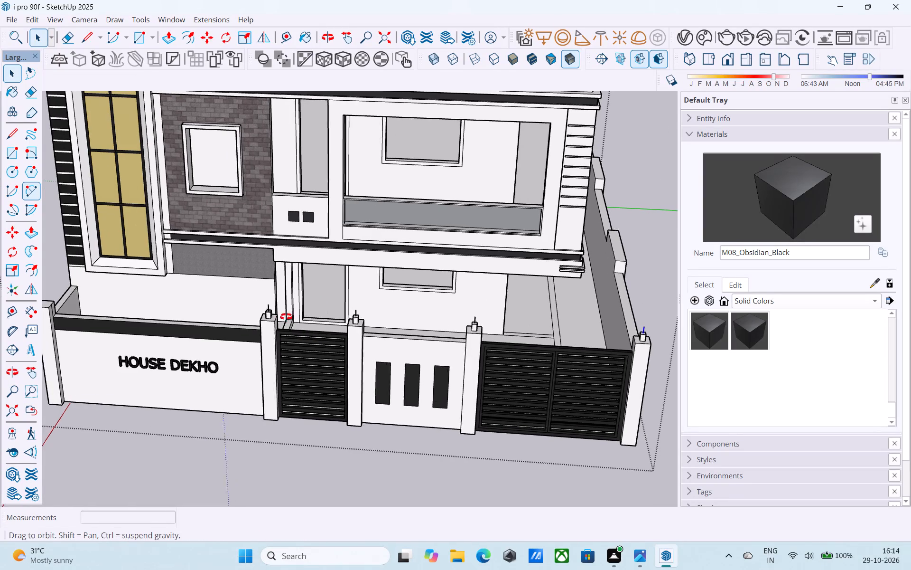
middle_drag(286, 317, 314, 341)
scroll(338, 345, up, 9)
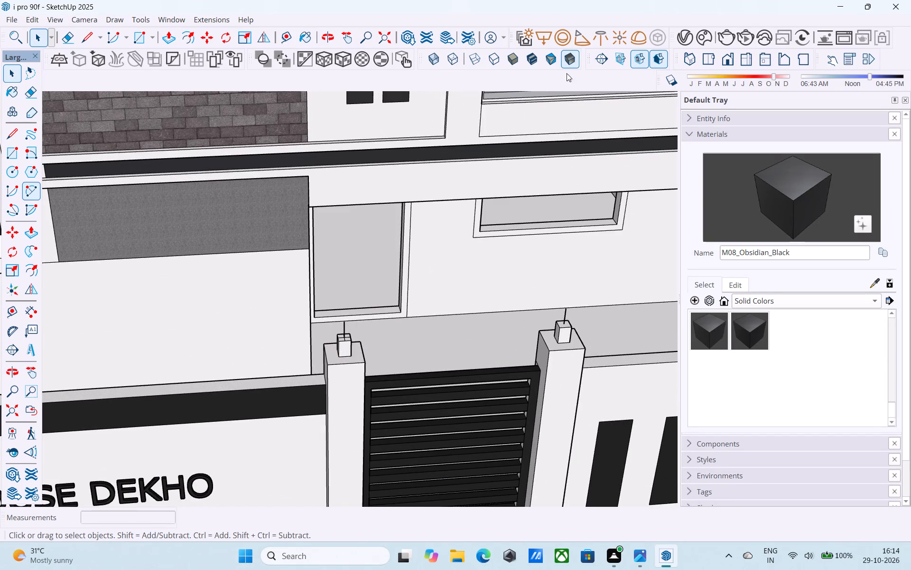
drag(552, 36, 564, 36)
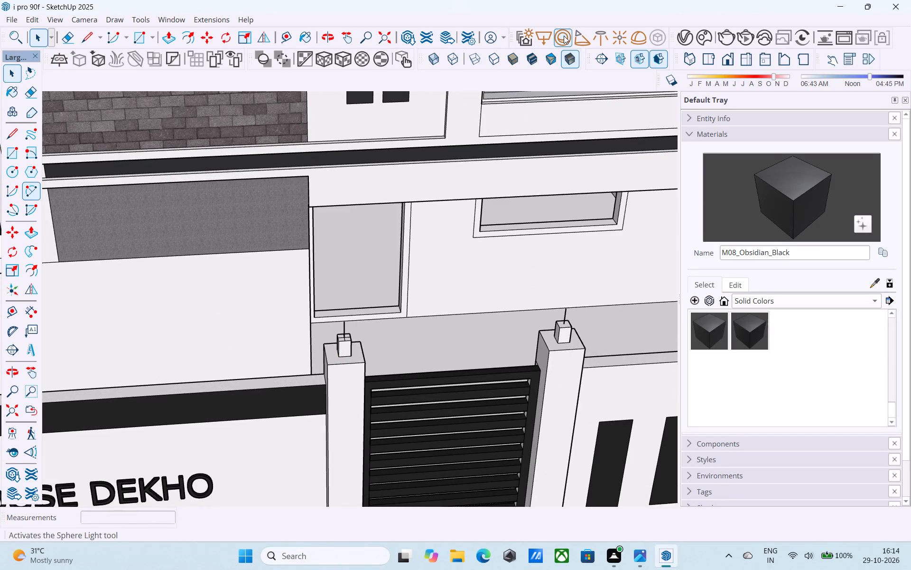
click(564, 36)
scroll(372, 316, up, 5)
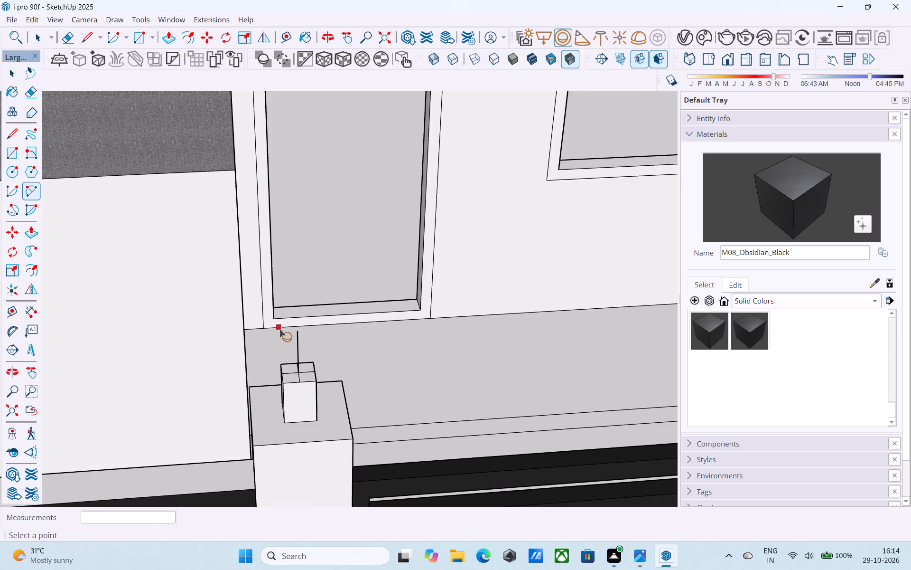
scroll(354, 284, down, 2)
scroll(325, 334, up, 7)
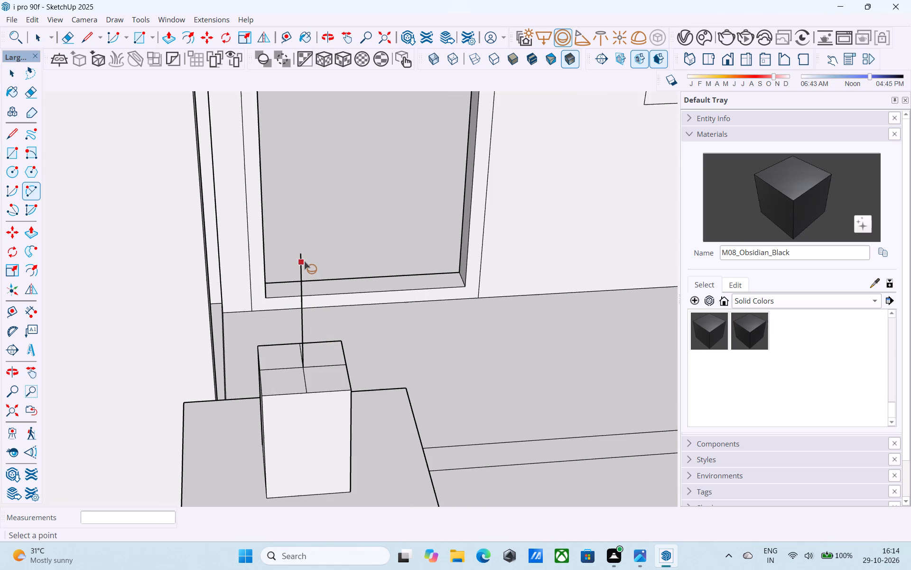
click(301, 256)
click(301, 363)
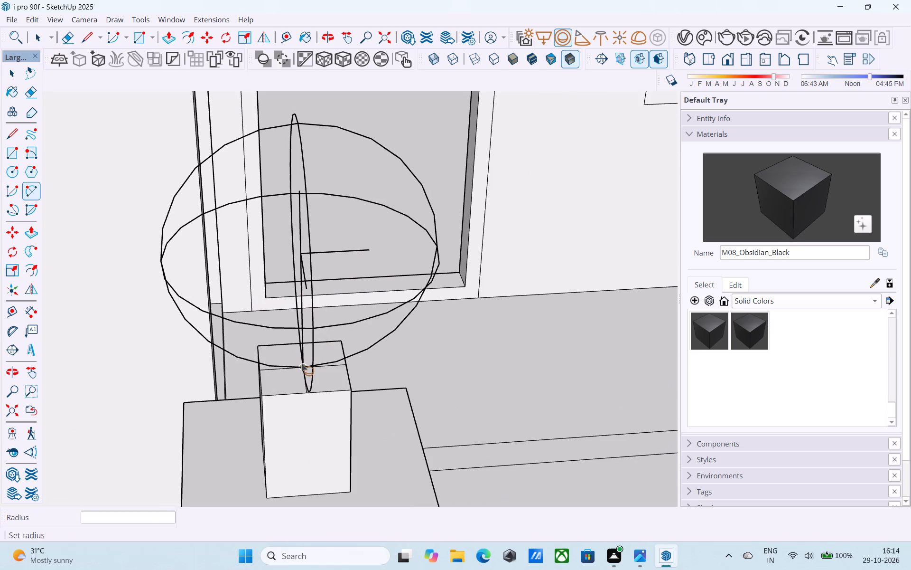
scroll(224, 351, down, 9)
scroll(329, 281, down, 10)
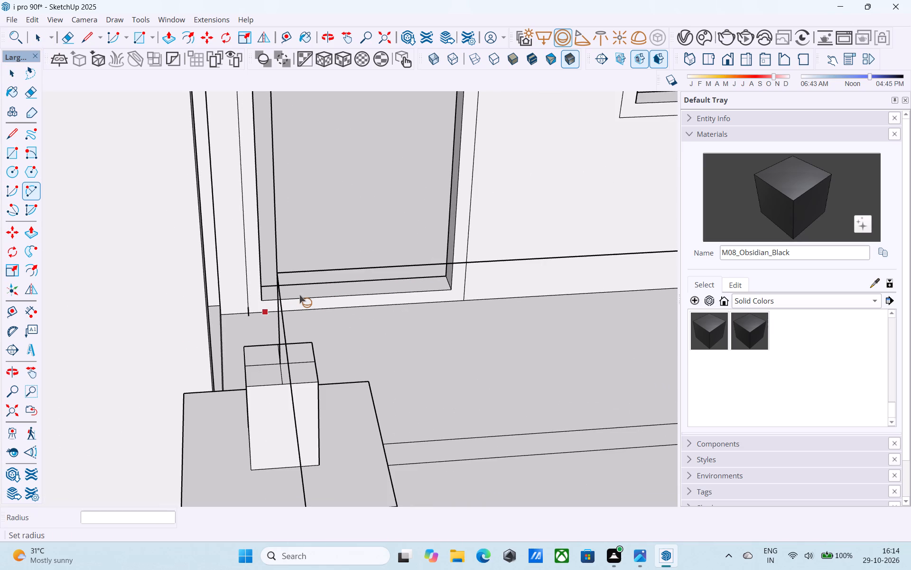
key(space)
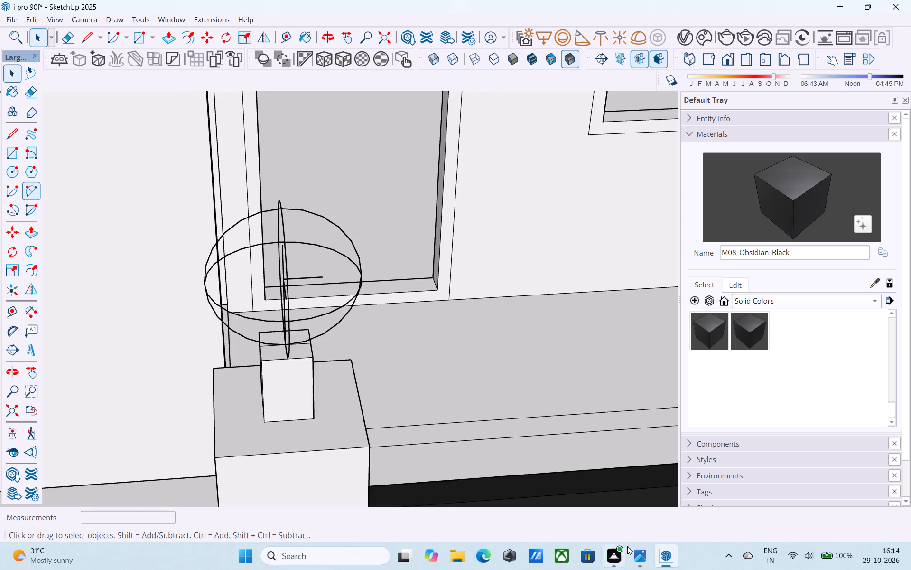
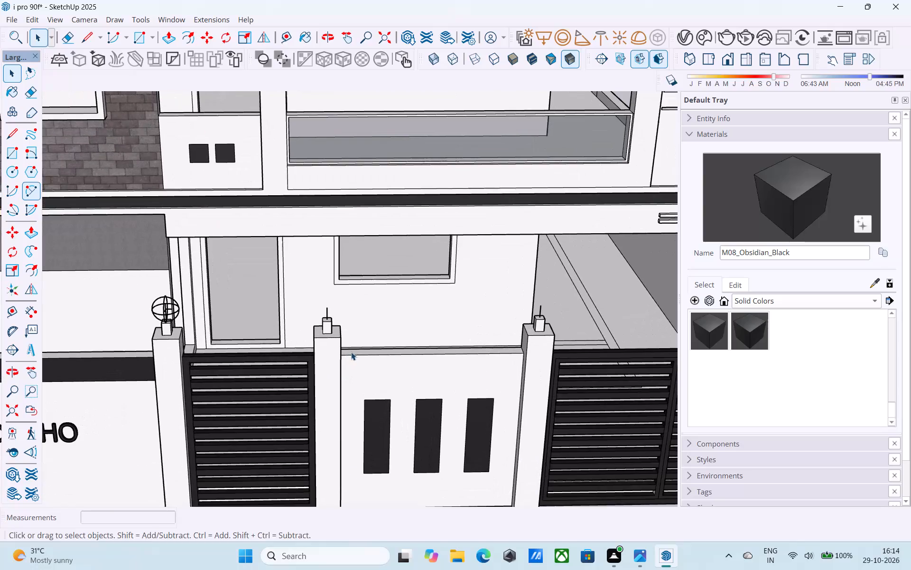
Place a Sphere Light centred on the vertical line's upper end on the second gate pillar, its radius reaching the small block's top.
shift+middle_drag(351, 351, 382, 357)
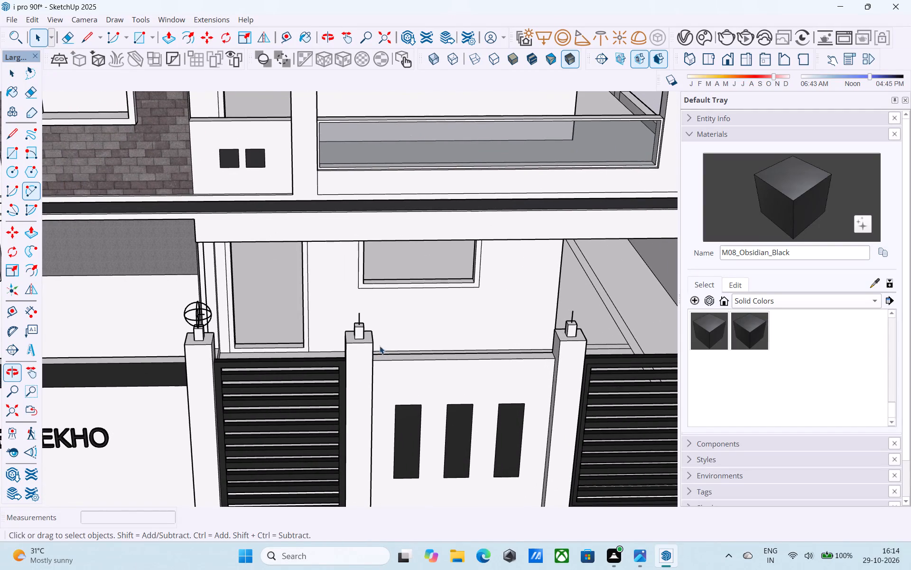
click(563, 36)
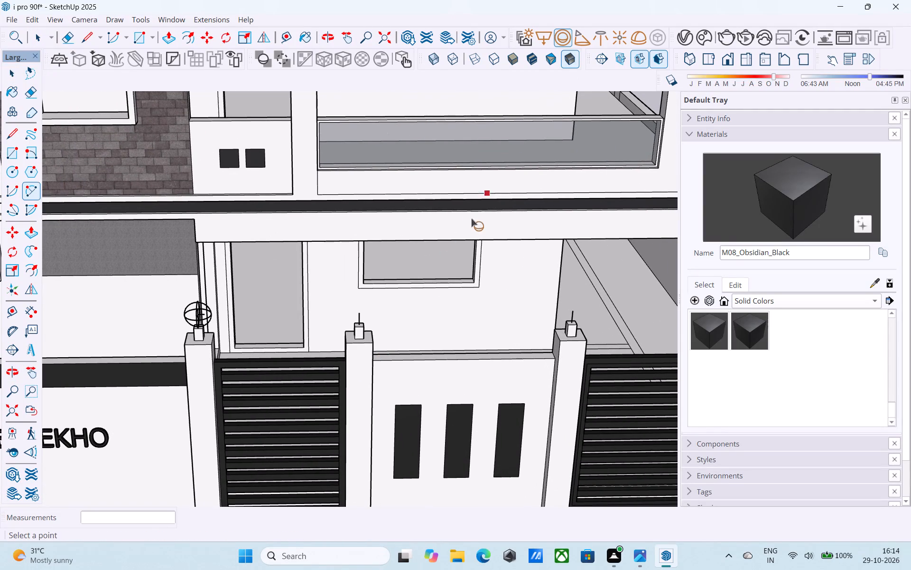
middle_drag(455, 221, 475, 222)
scroll(372, 324, up, 5)
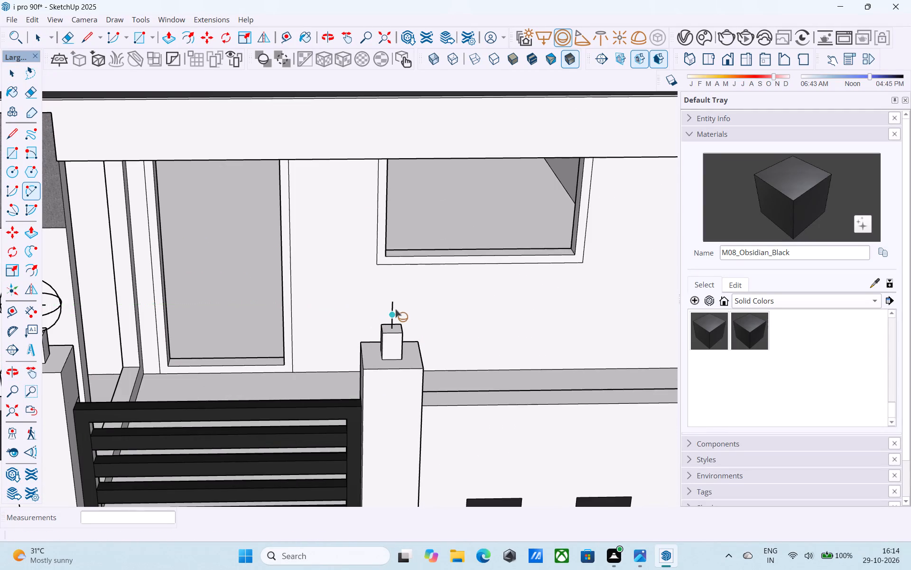
scroll(396, 307, up, 3)
click(389, 296)
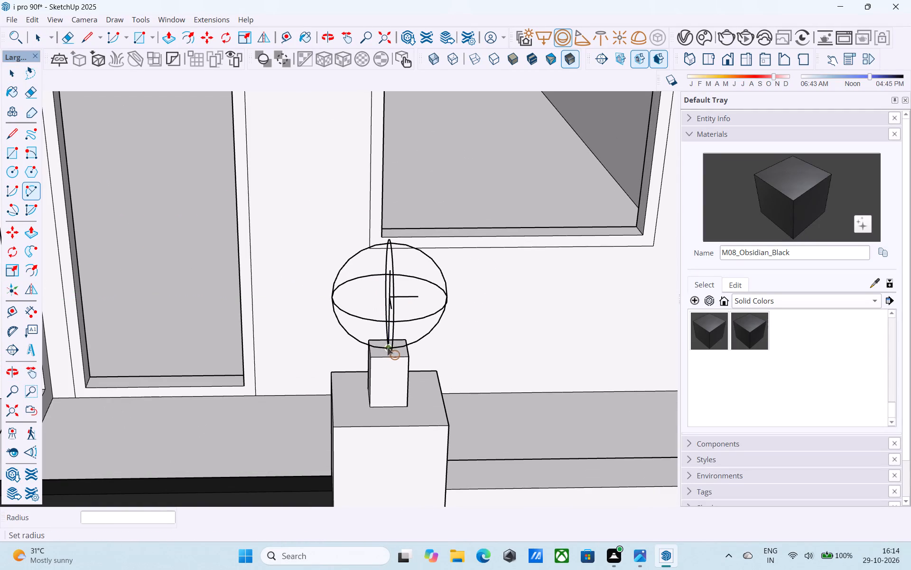
middle_drag(387, 347, 431, 360)
scroll(409, 361, up, 8)
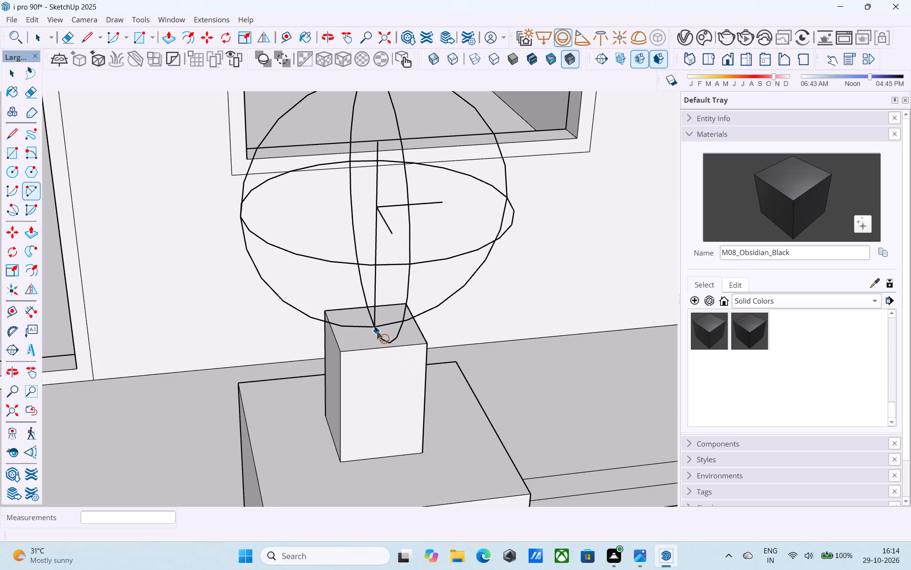
click(375, 327)
Place a Sphere Light at the line's upper end on the third gate pillar, its radius reaching the small block's top.
scroll(293, 356, down, 12)
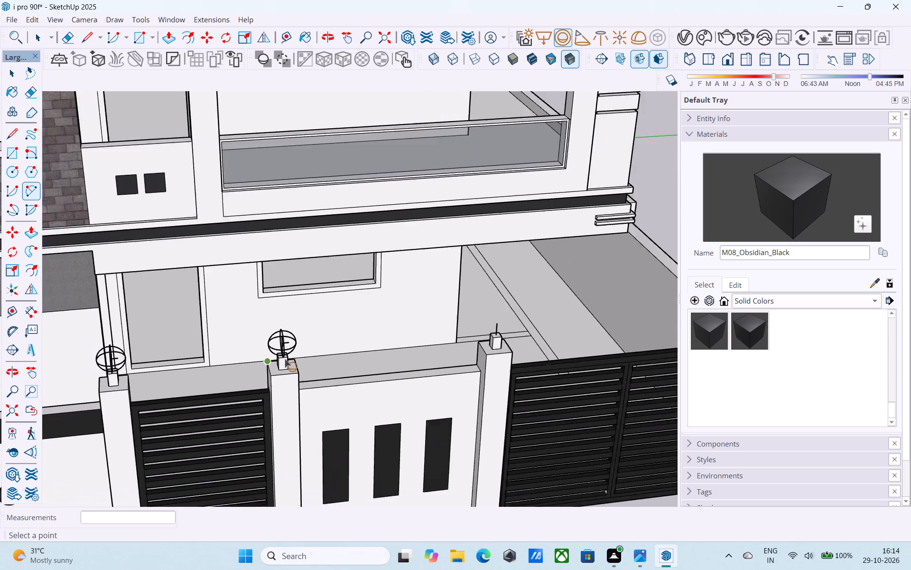
scroll(285, 359, down, 2)
scroll(438, 332, up, 12)
scroll(450, 353, down, 1)
click(455, 361)
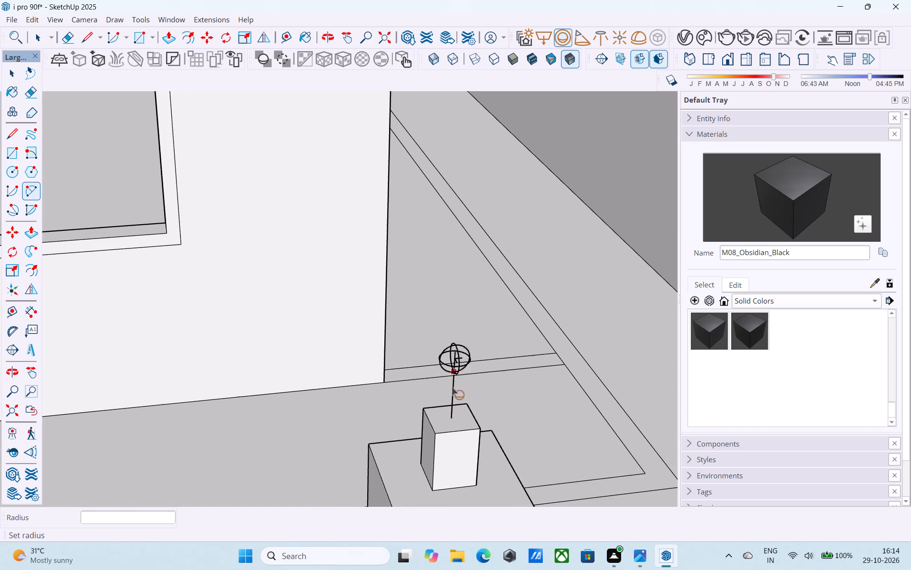
click(450, 418)
Place a Sphere Light at the line's upper end on the corner pillar beside the wide gate, its radius reaching the block's top.
scroll(373, 403, down, 4)
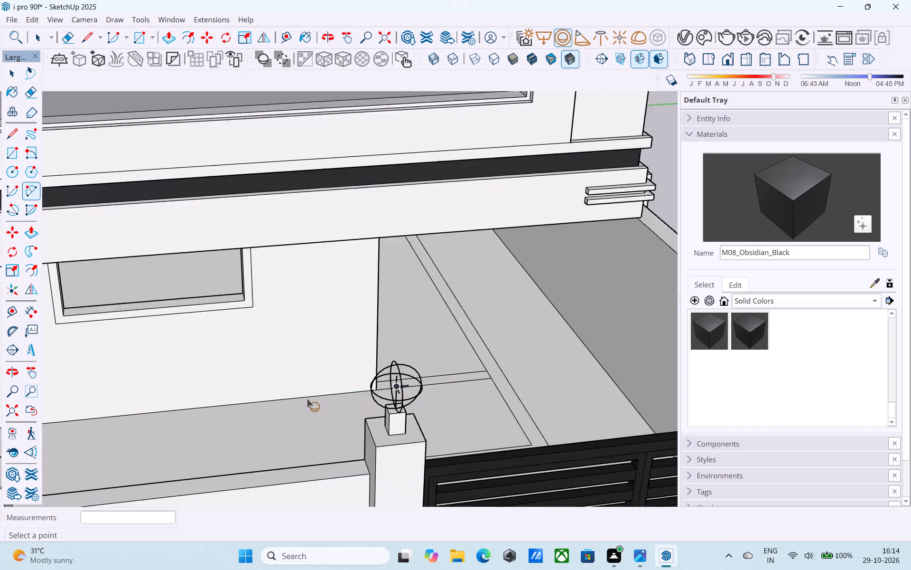
scroll(307, 399, down, 7)
middle_drag(478, 398, 472, 389)
scroll(500, 367, up, 5)
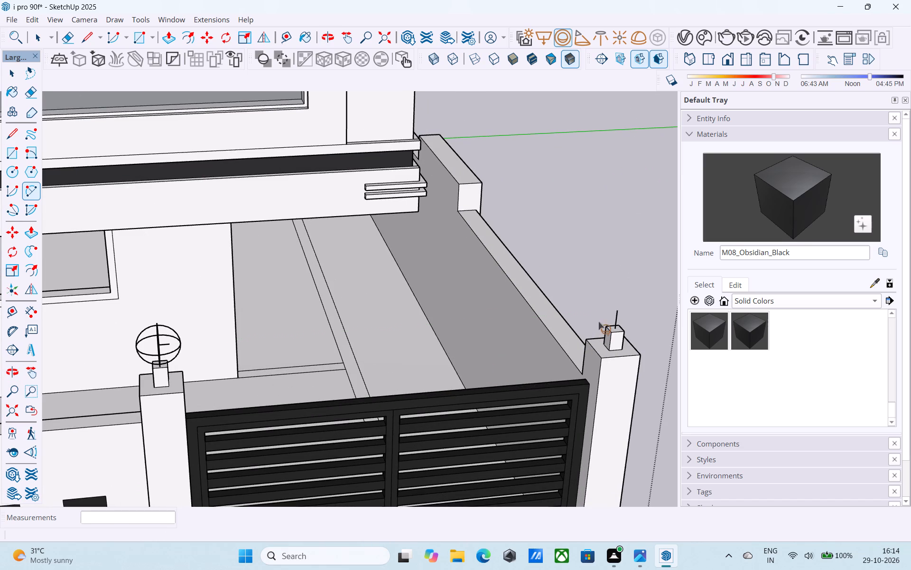
click(616, 309)
scroll(614, 329, up, 3)
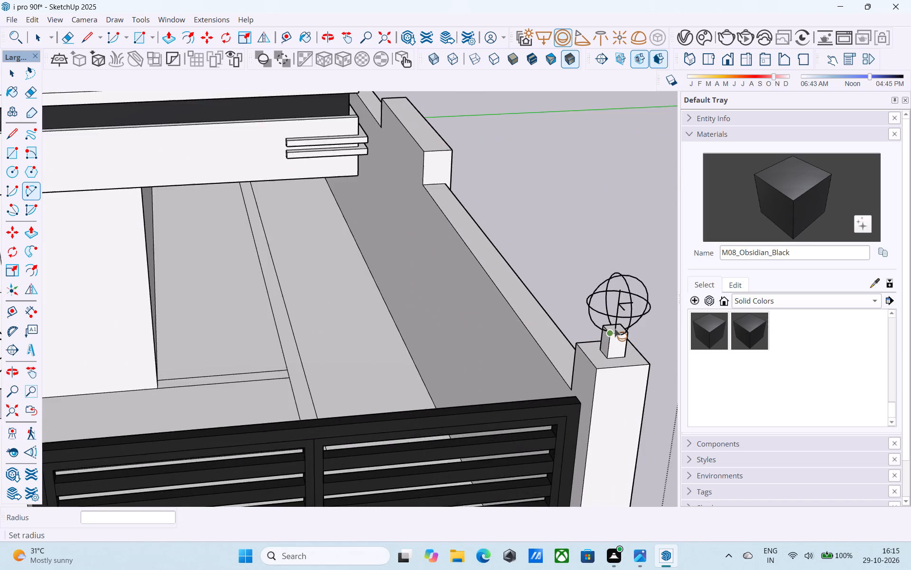
scroll(614, 329, up, 8)
click(616, 329)
Leave the Sphere Light tool and save the model.
scroll(616, 329, down, 14)
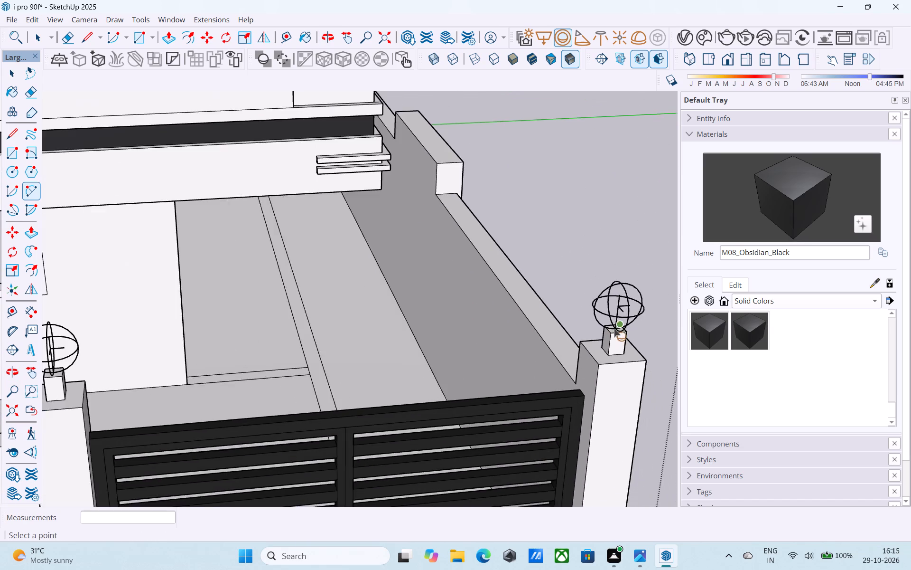
scroll(614, 329, down, 2)
middle_drag(607, 351, 295, 270)
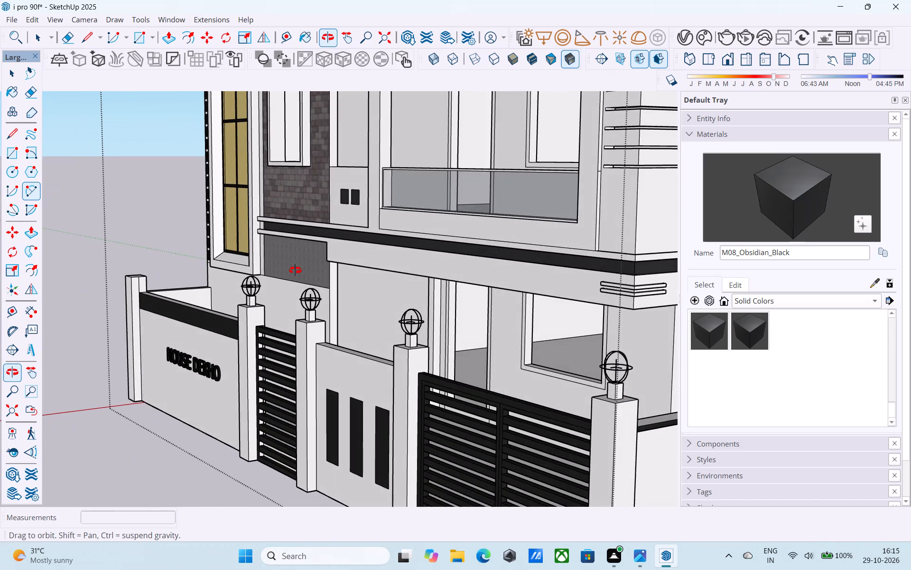
middle_drag(295, 270, 401, 270)
scroll(401, 270, down, 3)
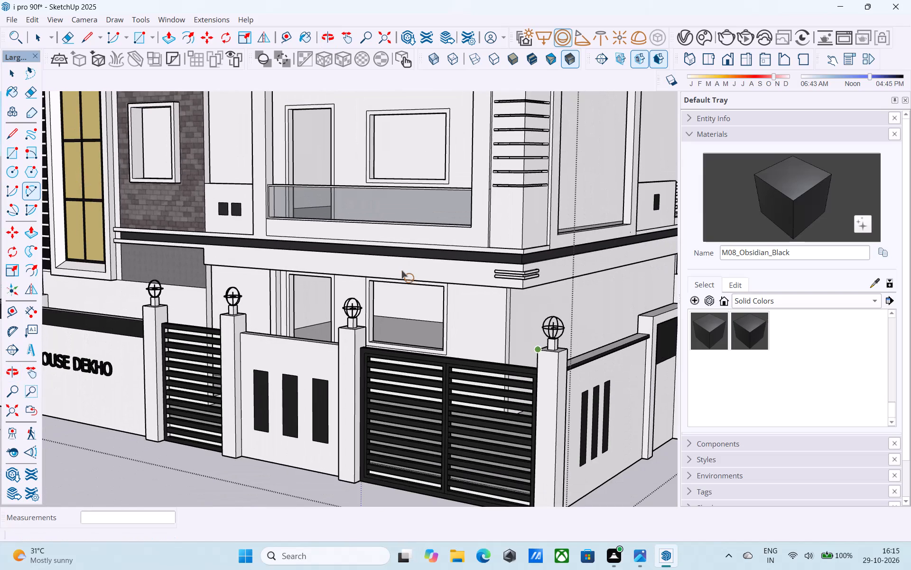
key(space)
key(ctrl+s)
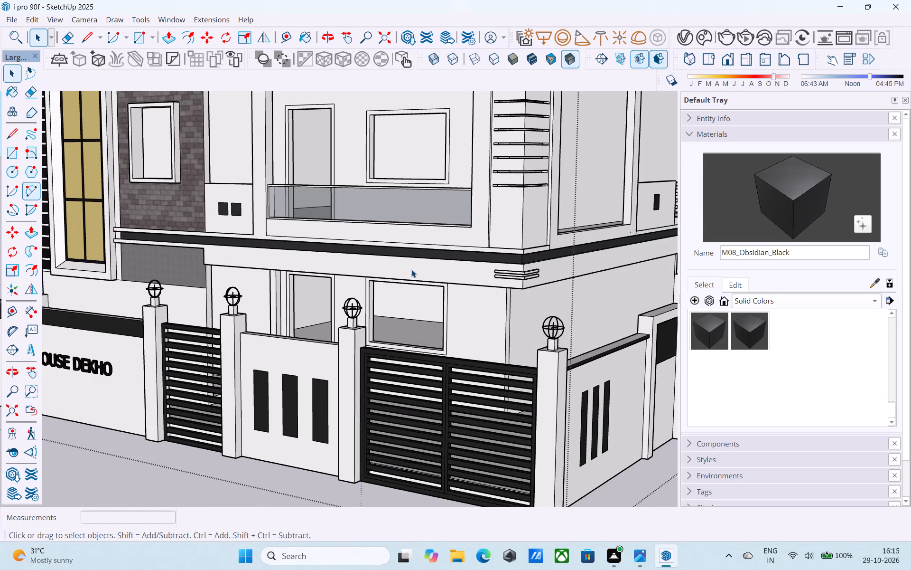
Examine the whole house elevation and compound wall for surfaces still missing black accents.
scroll(411, 269, down, 3)
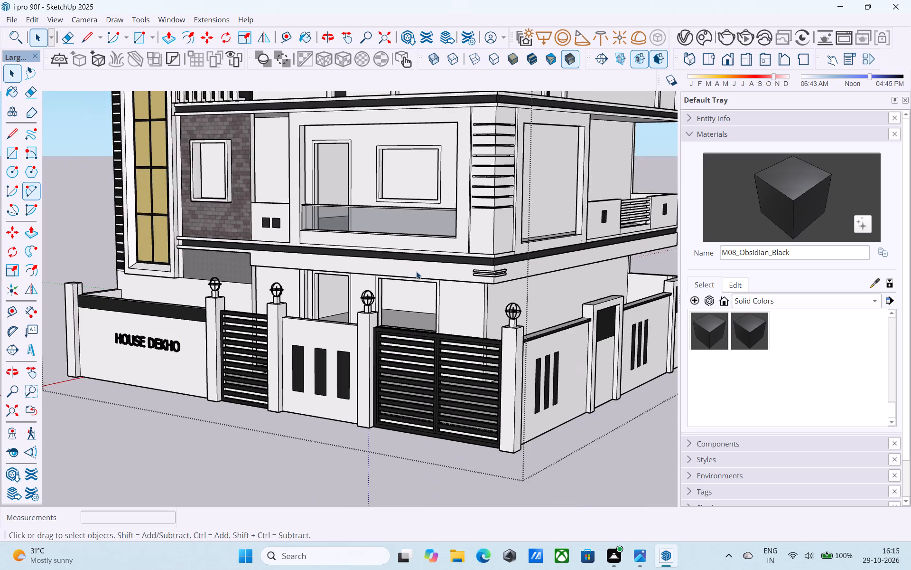
middle_drag(418, 271, 461, 291)
scroll(461, 291, down, 5)
middle_drag(395, 292, 387, 327)
scroll(386, 329, down, 4)
middle_drag(384, 335, 435, 253)
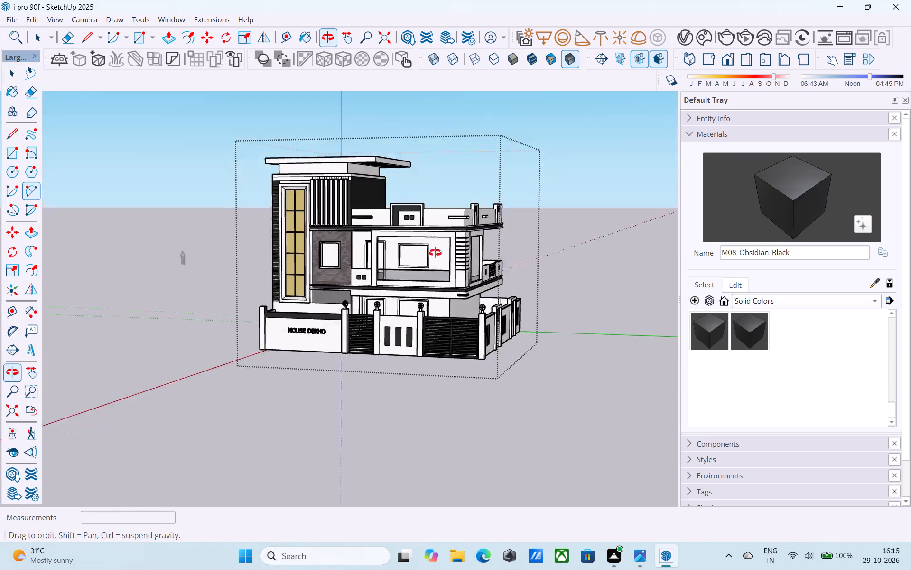
middle_drag(435, 253, 443, 231)
middle_click(443, 231)
middle_drag(411, 222, 408, 218)
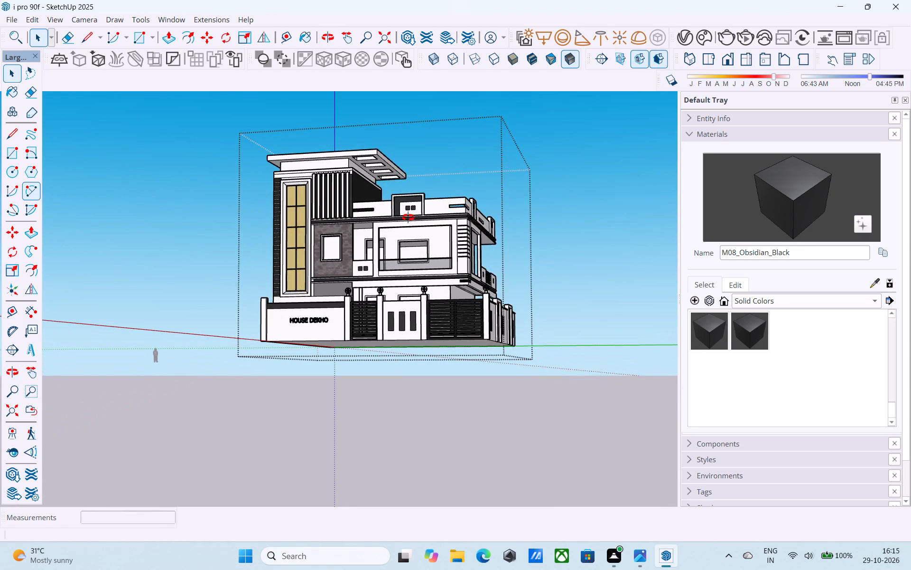
middle_drag(408, 218, 418, 229)
Paint the plain wall strip above the tall tower window with M08_Obsidian_Black.
click(780, 199)
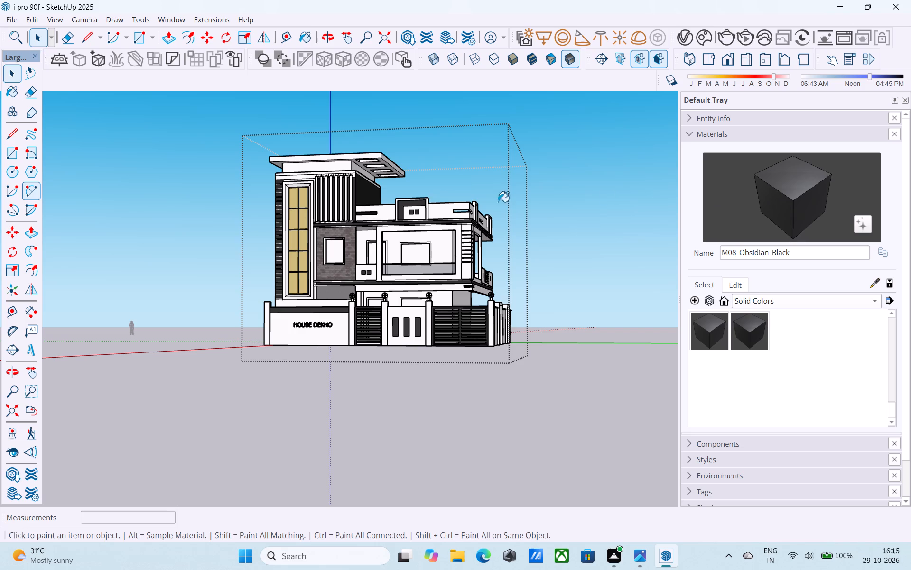
scroll(277, 179, up, 20)
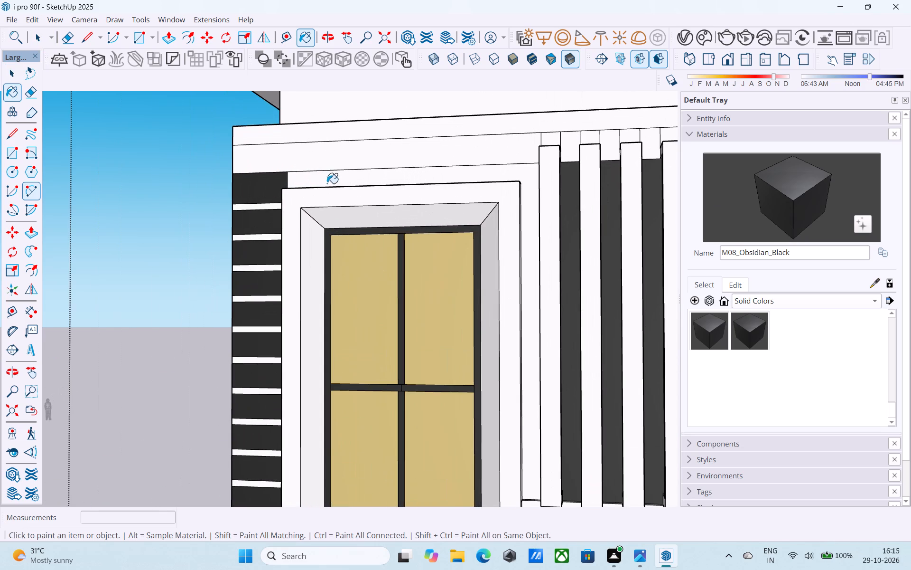
click(327, 183)
Paint the tower's topmost edge band under the roof slab M08_Obsidian_Black on the front and the adjoining blank side wall.
middle_drag(330, 182, 342, 261)
scroll(344, 260, down, 6)
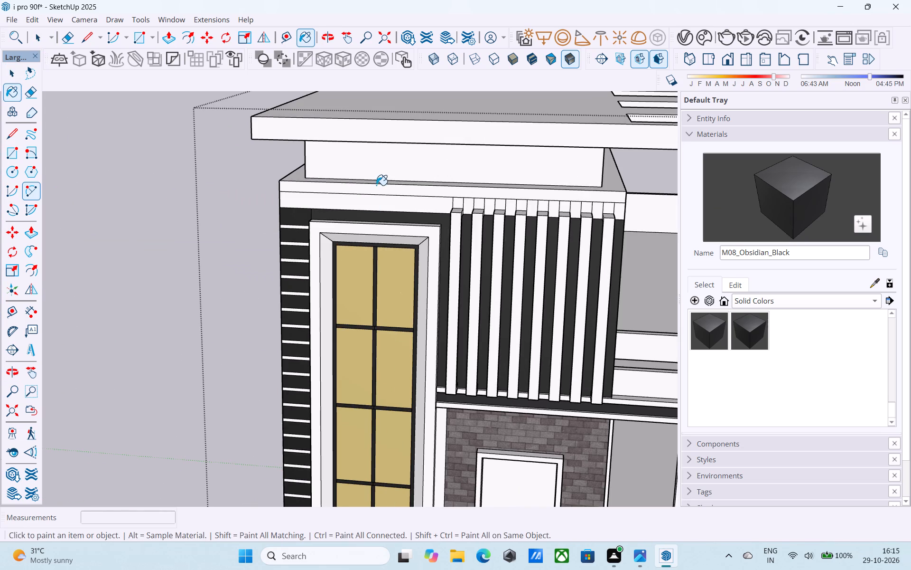
scroll(376, 185, up, 7)
click(376, 192)
scroll(337, 218, down, 10)
middle_drag(367, 251, 311, 232)
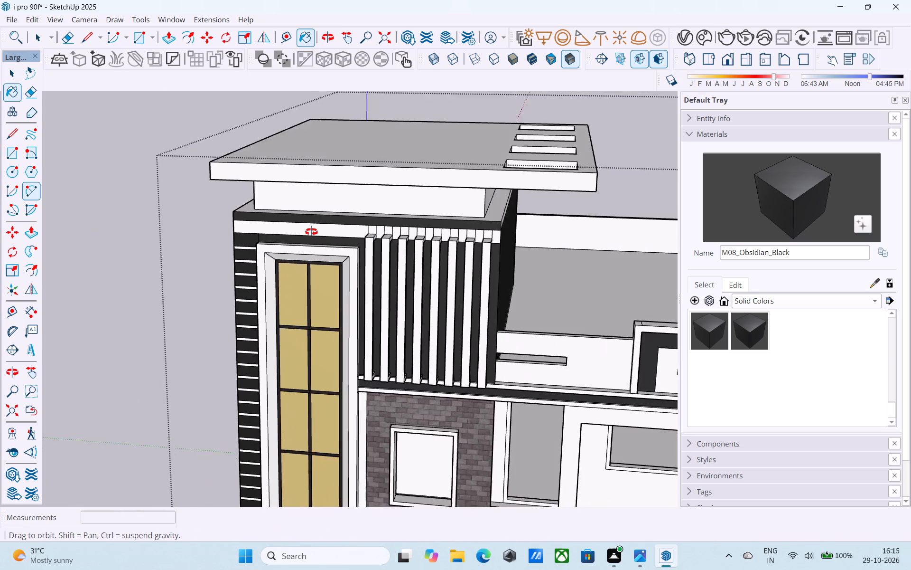
middle_drag(311, 232, 284, 224)
scroll(353, 182, up, 5)
scroll(372, 181, down, 4)
middle_drag(375, 190, 596, 206)
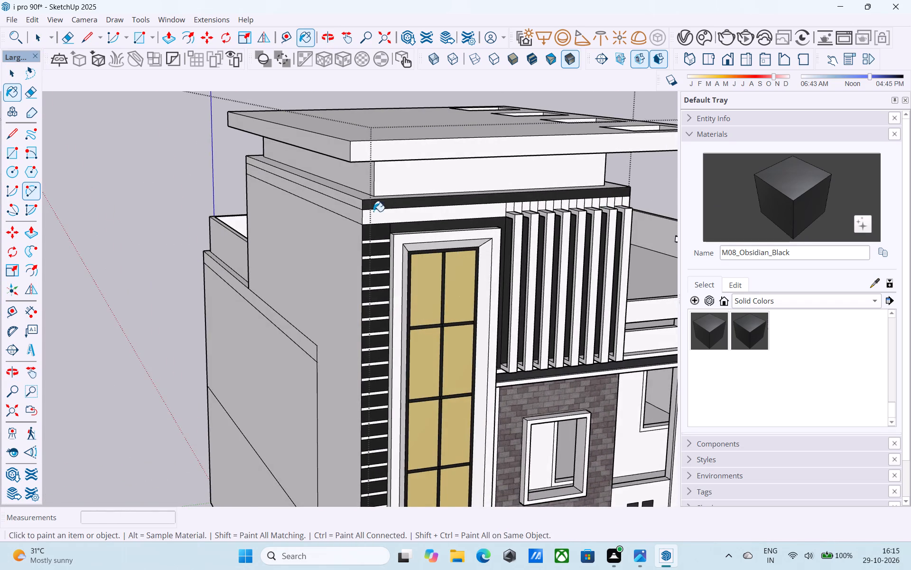
scroll(365, 209, up, 2)
click(359, 202)
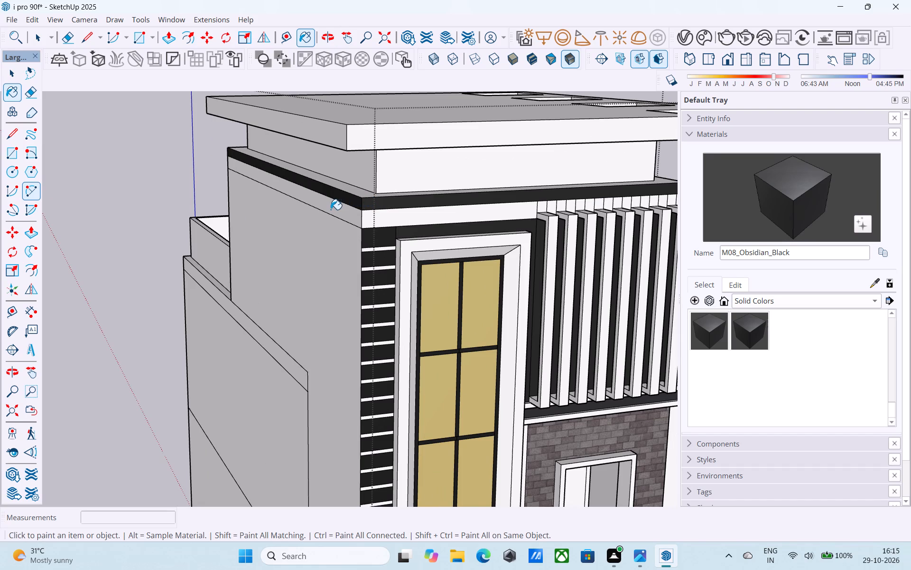
Paint the tower's topmost edge band M08_Obsidian_Black on the rear and on the side above the black terrace wall.
scroll(331, 209, down, 2)
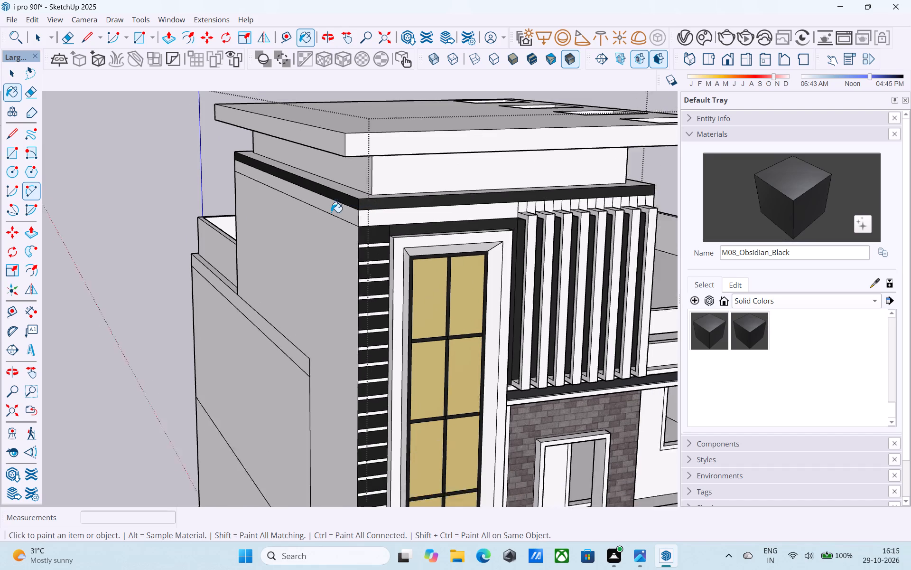
scroll(331, 212, down, 3)
middle_drag(331, 212, 562, 234)
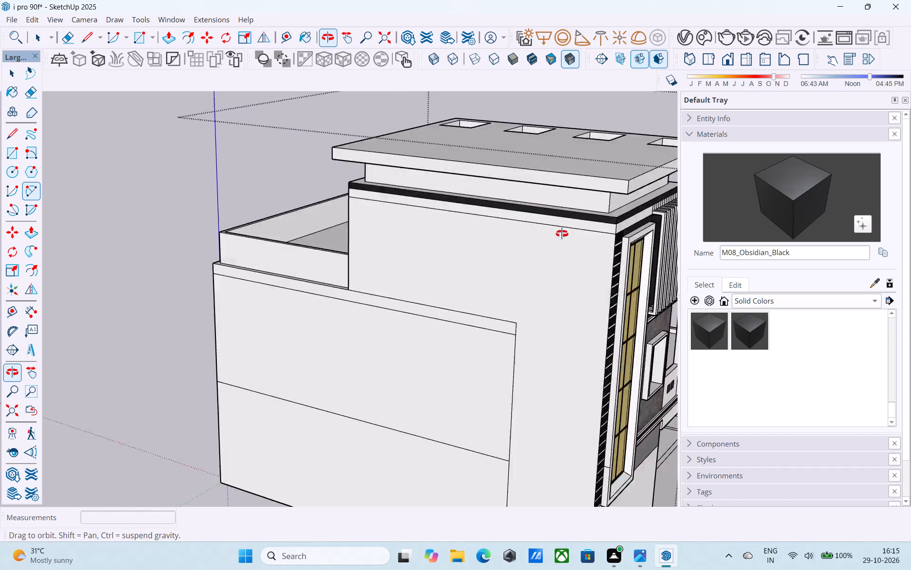
middle_drag(562, 234, 620, 234)
middle_drag(410, 232, 561, 230)
scroll(560, 187, up, 11)
click(556, 136)
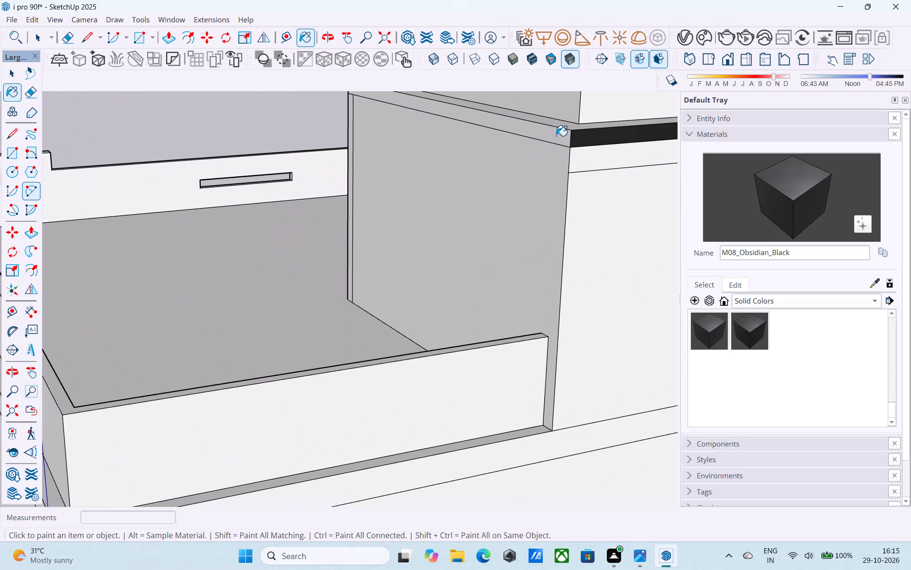
scroll(538, 204, down, 10)
middle_drag(490, 305, 77, 304)
middle_drag(397, 292, 126, 280)
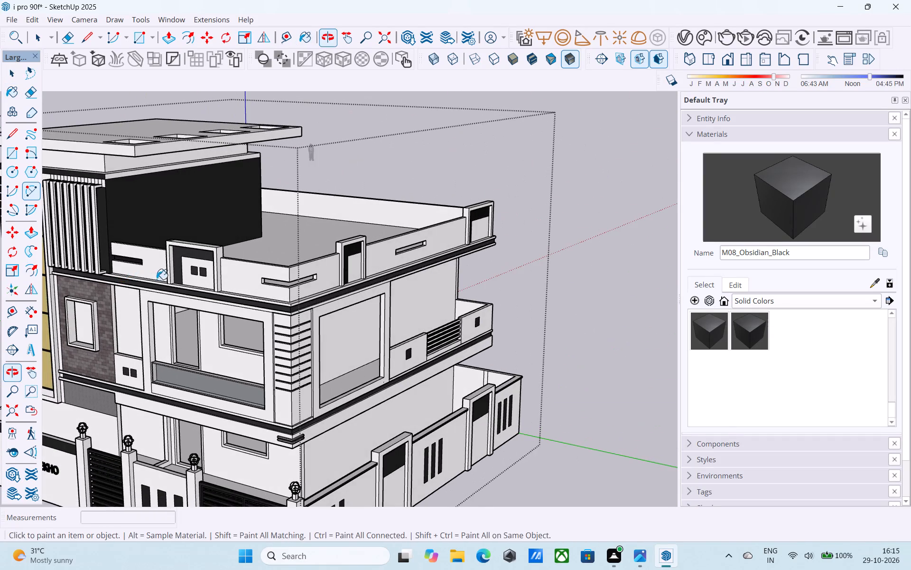
scroll(138, 189, up, 8)
click(123, 170)
Leave the Paint Bucket and save the model.
scroll(325, 180, down, 10)
middle_drag(334, 215, 341, 214)
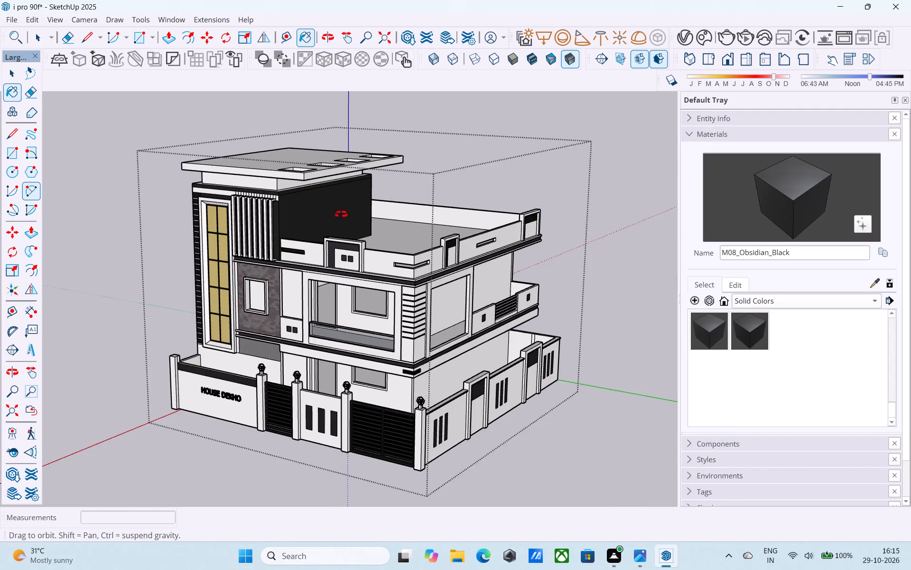
middle_drag(341, 214, 459, 194)
middle_drag(411, 263, 416, 249)
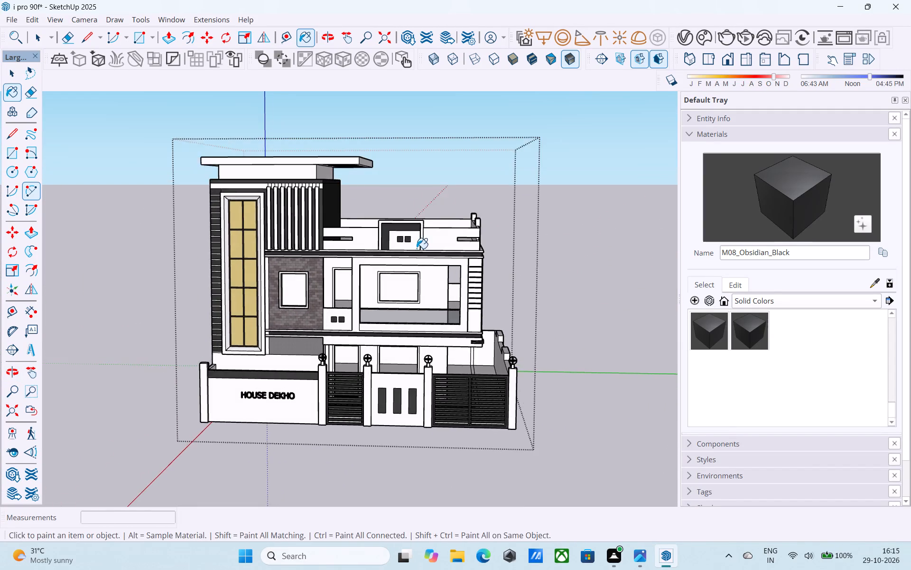
scroll(420, 254, down, 4)
middle_drag(410, 284, 411, 267)
scroll(381, 145, up, 5)
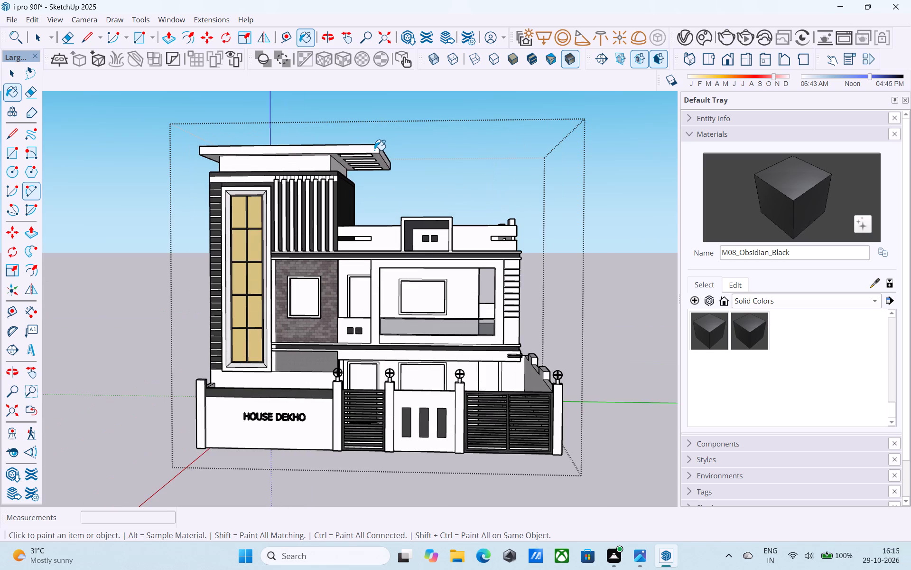
key(space)
scroll(374, 150, up, 1)
key(ctrl+s)
Review the finished elevation, the HOUSE DEKHO wall and the gate pillar lamps from the front and the corner.
scroll(374, 150, down, 4)
middle_drag(361, 198, 368, 198)
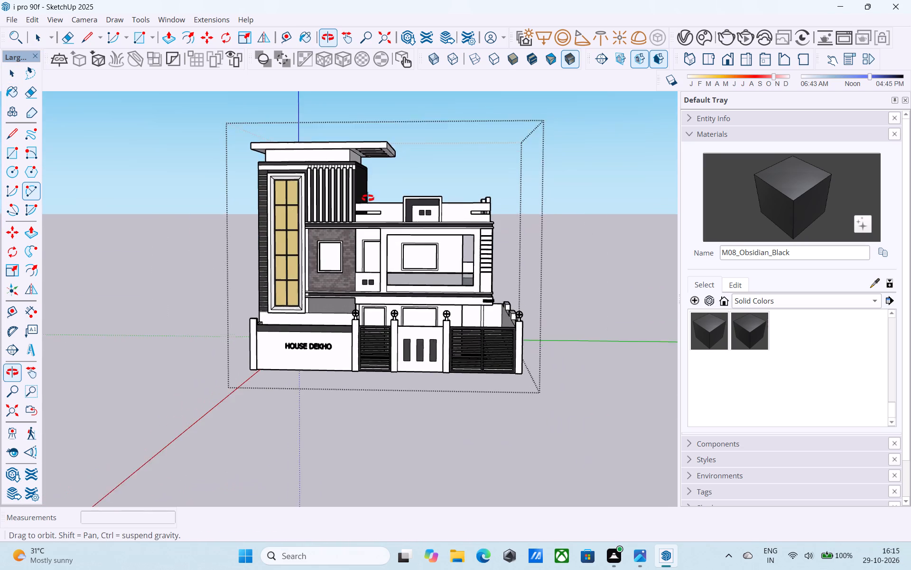
middle_drag(368, 198, 365, 204)
middle_drag(351, 281, 359, 276)
scroll(369, 295, up, 4)
shift+middle_drag(341, 362, 356, 346)
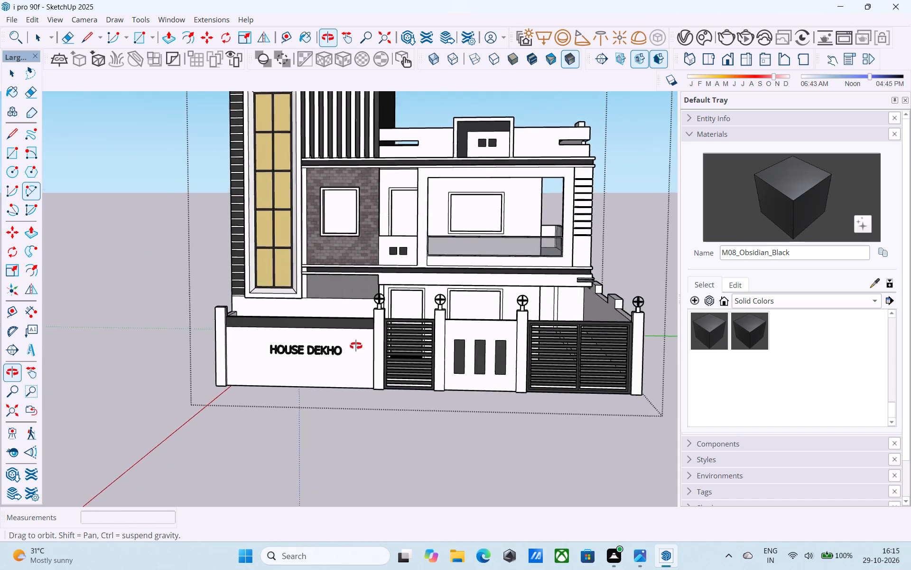
shift+middle_drag(356, 346, 273, 377)
scroll(328, 365, down, 2)
shift+middle_drag(329, 365, 330, 398)
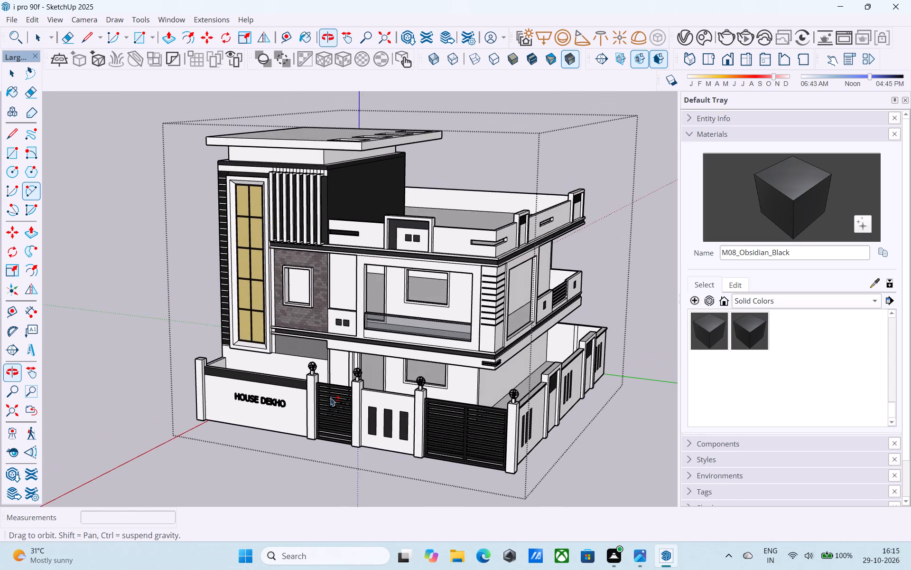
middle_drag(420, 374, 409, 367)
Set the V-Ray intensity of all four sphere lights to 3000, leaving the sunlight untouched, and put the Asset Editor away.
click(681, 44)
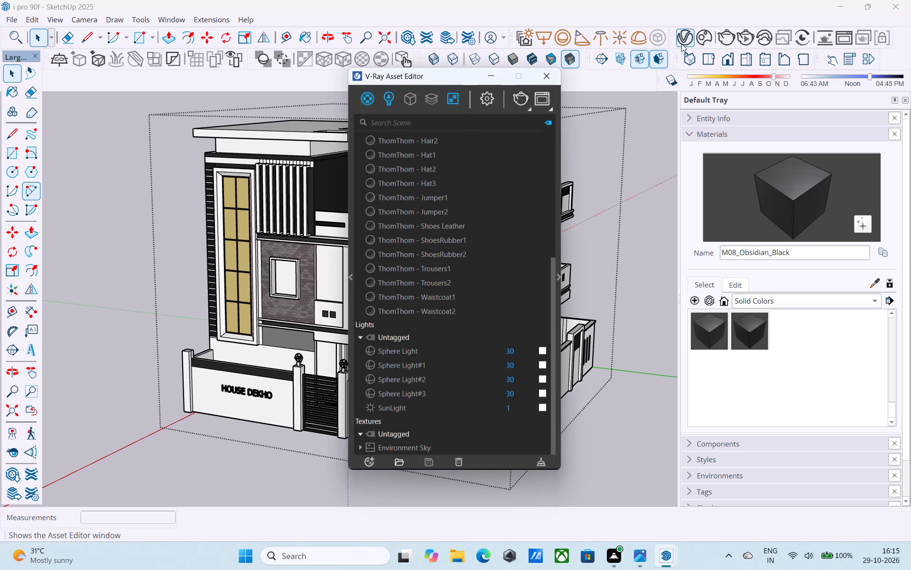
click(524, 353)
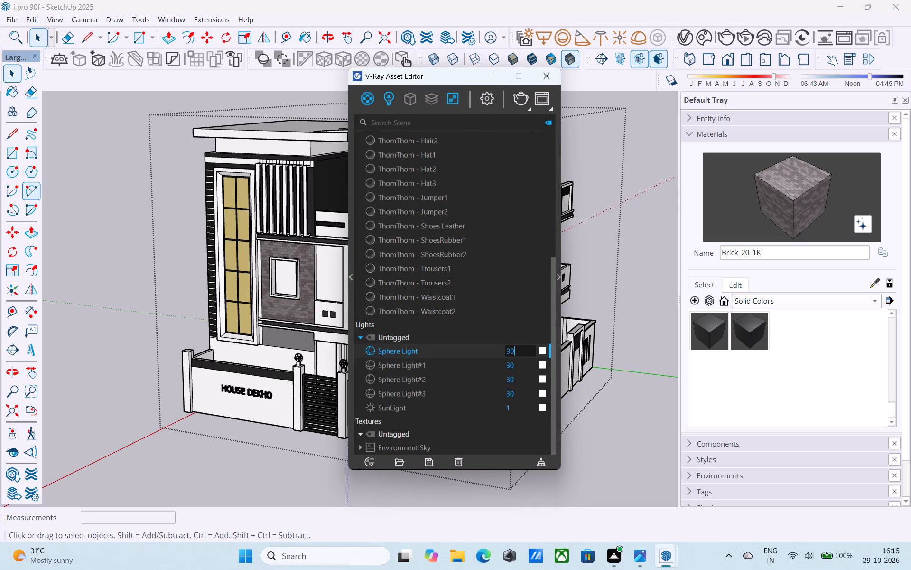
text(00)
click(521, 363)
key(0)
key(0)
click(524, 377)
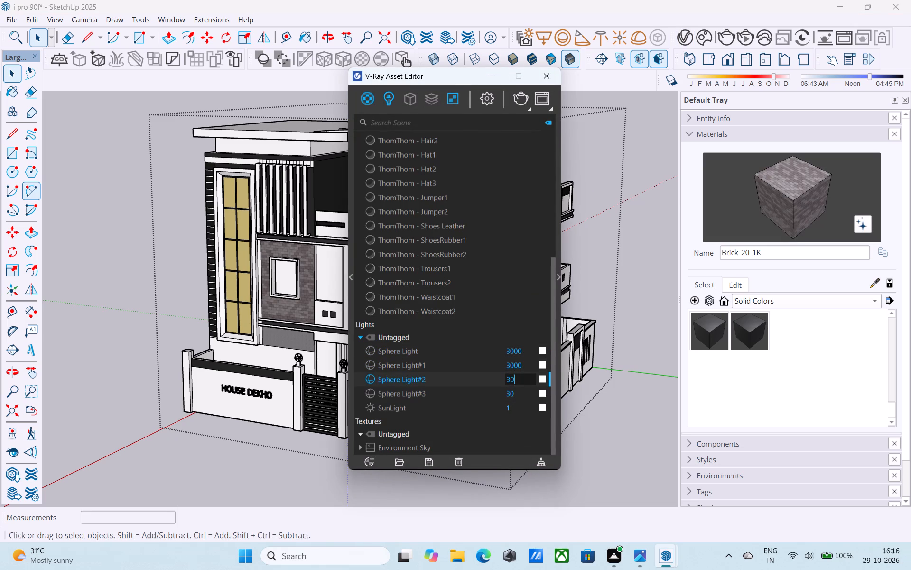
key(0)
key(0)
click(521, 396)
text(00)
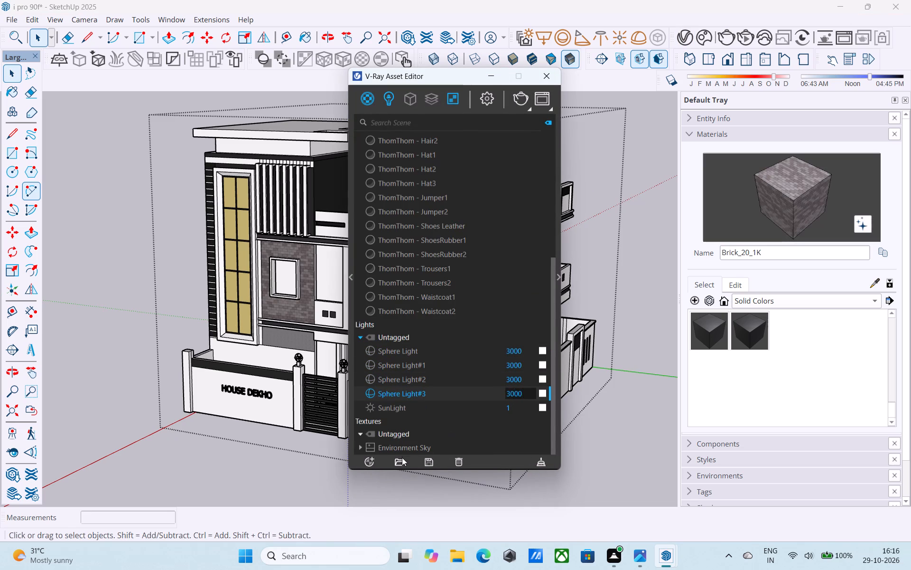
click(369, 407)
click(496, 74)
Set the shadow time of day to mid-morning and the shadow date to around the middle of the year.
scroll(423, 237, down, 1)
middle_drag(431, 240, 442, 247)
click(640, 266)
scroll(473, 296, down, 3)
middle_drag(469, 300, 454, 254)
scroll(431, 262, up, 4)
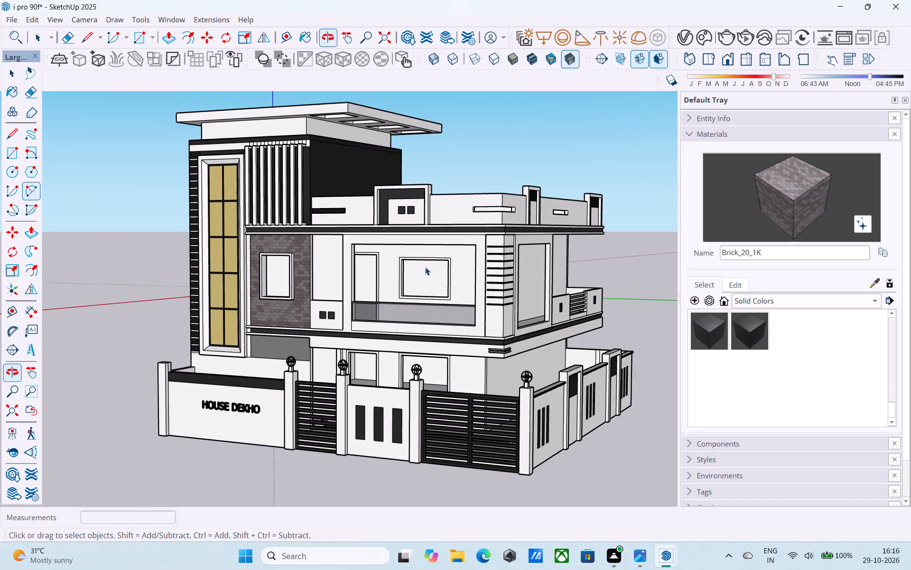
middle_drag(420, 268, 406, 273)
scroll(397, 266, down, 2)
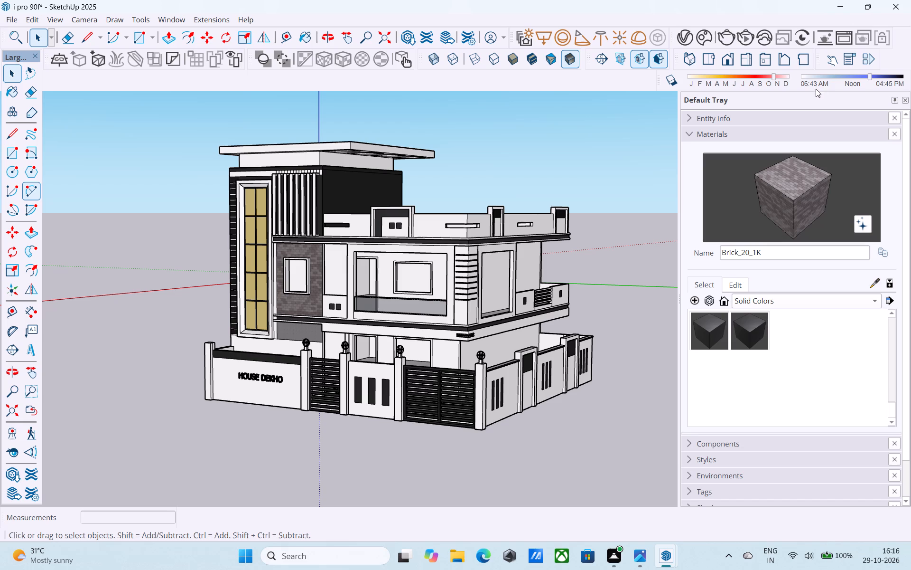
click(836, 75)
click(740, 77)
Render the corner view in V-Ray, examine how the pillar lamps light the facade, and close the frame buffer.
middle_drag(509, 208, 502, 212)
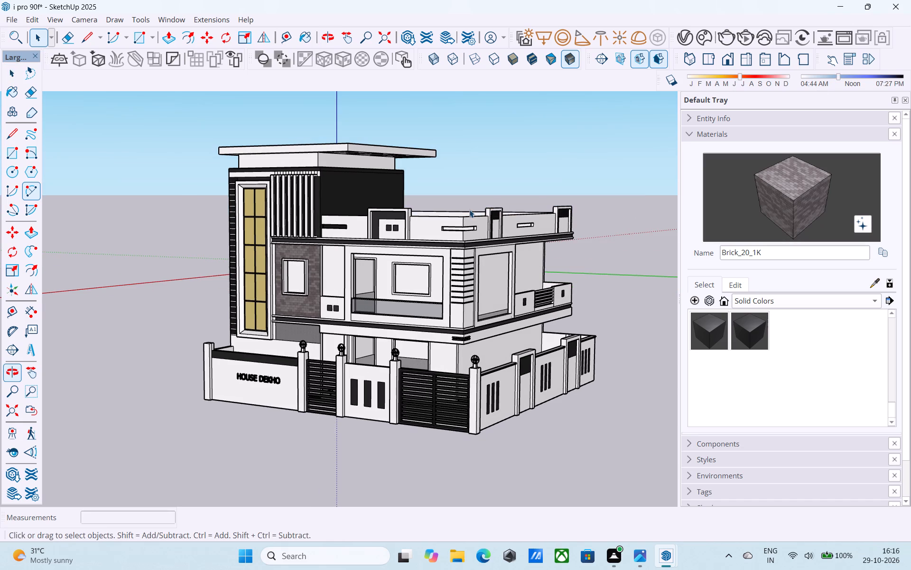
scroll(468, 209, up, 1)
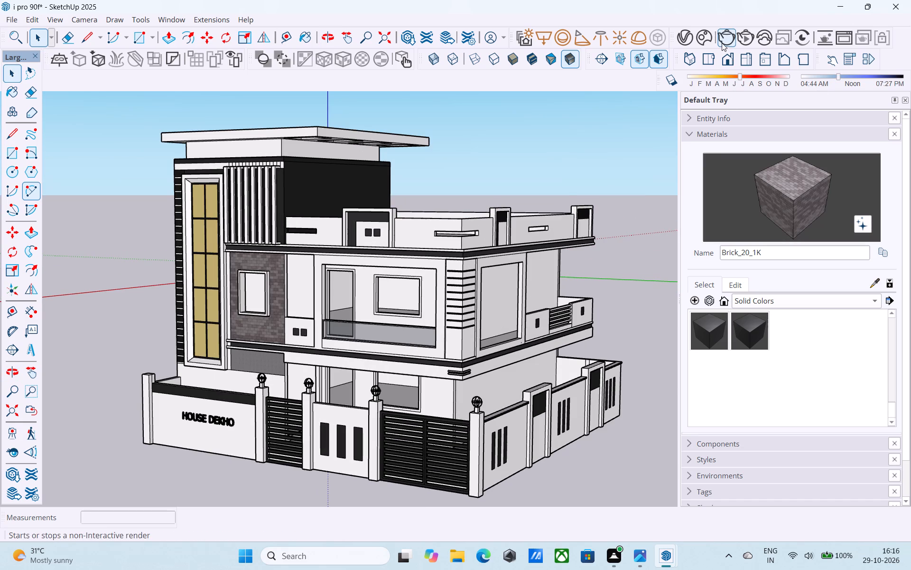
click(721, 42)
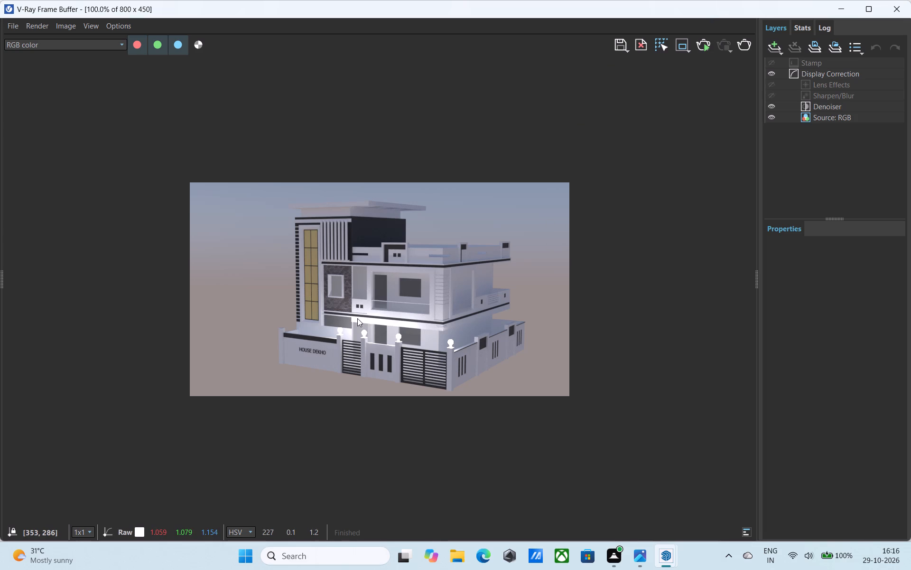
scroll(357, 318, up, 1)
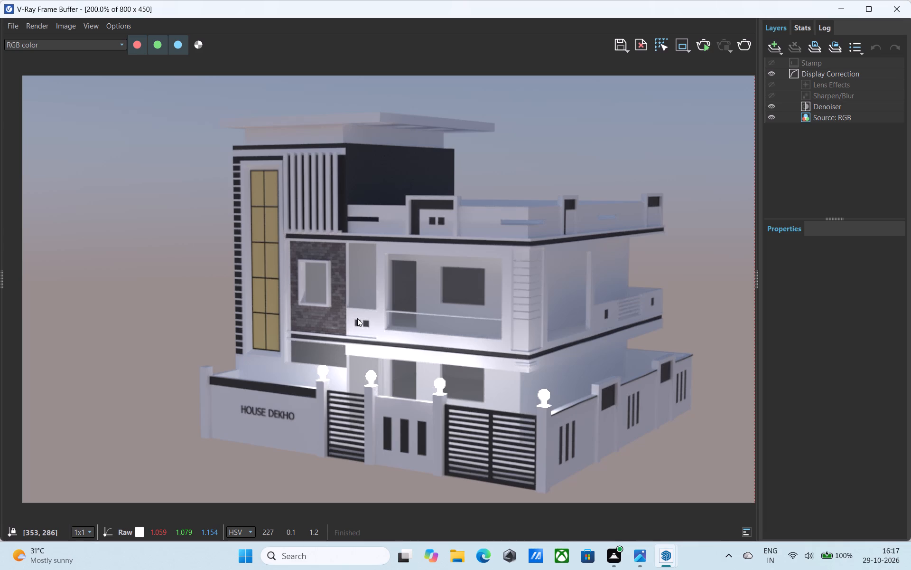
scroll(544, 252, down, 1)
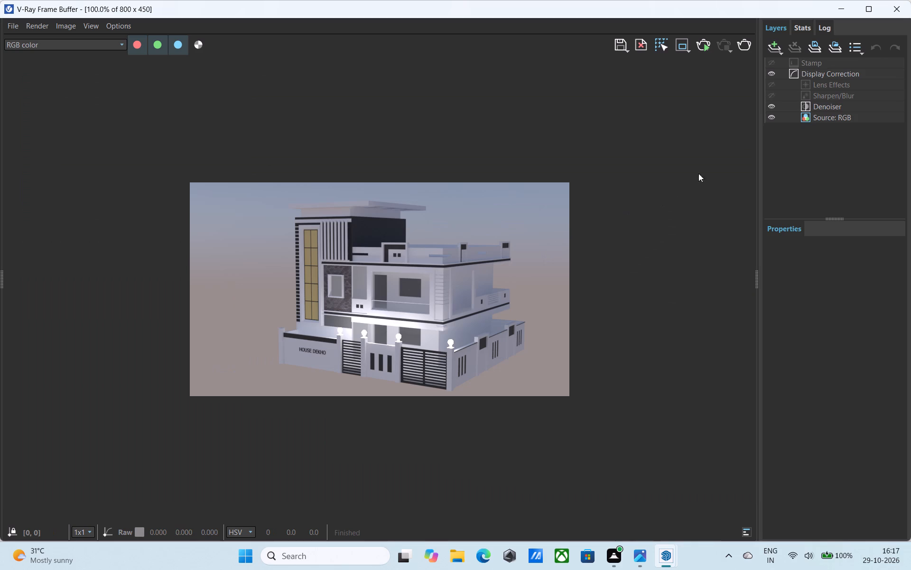
click(898, 4)
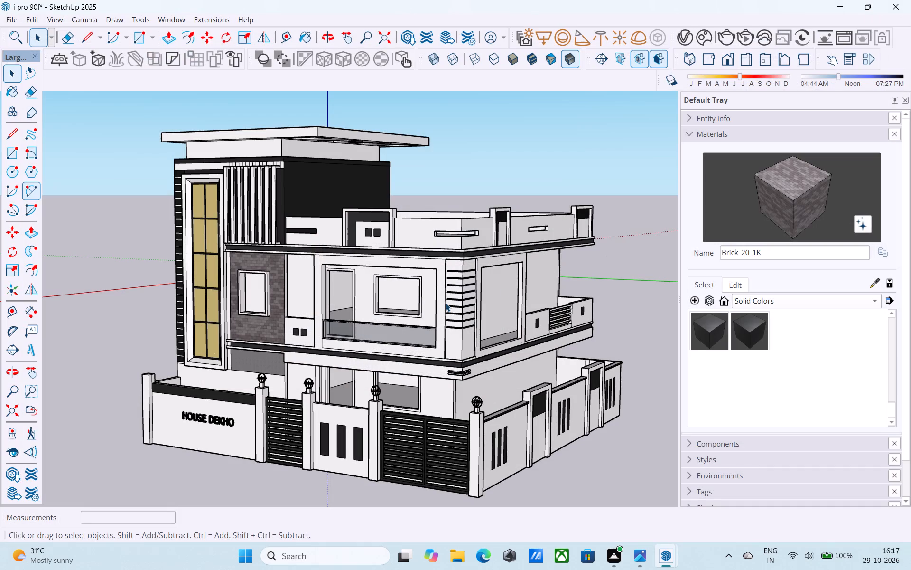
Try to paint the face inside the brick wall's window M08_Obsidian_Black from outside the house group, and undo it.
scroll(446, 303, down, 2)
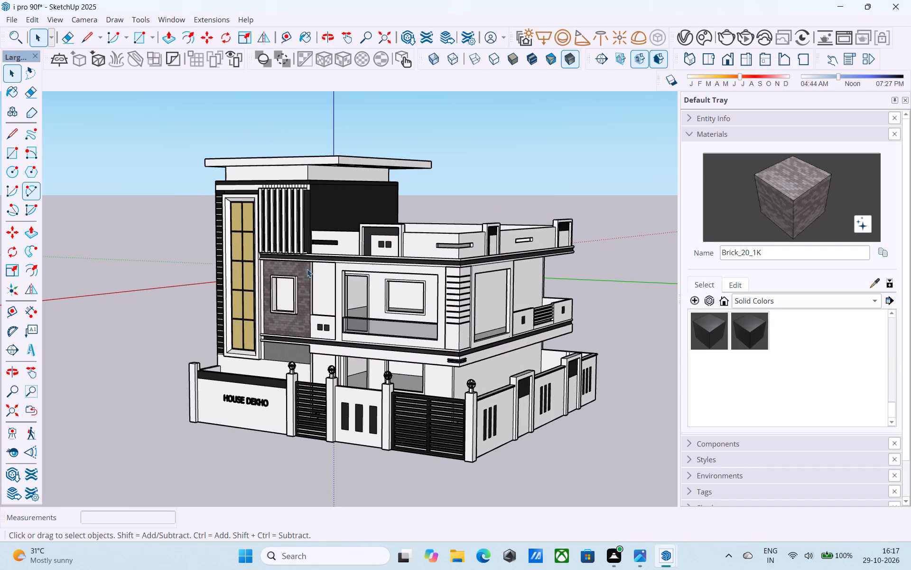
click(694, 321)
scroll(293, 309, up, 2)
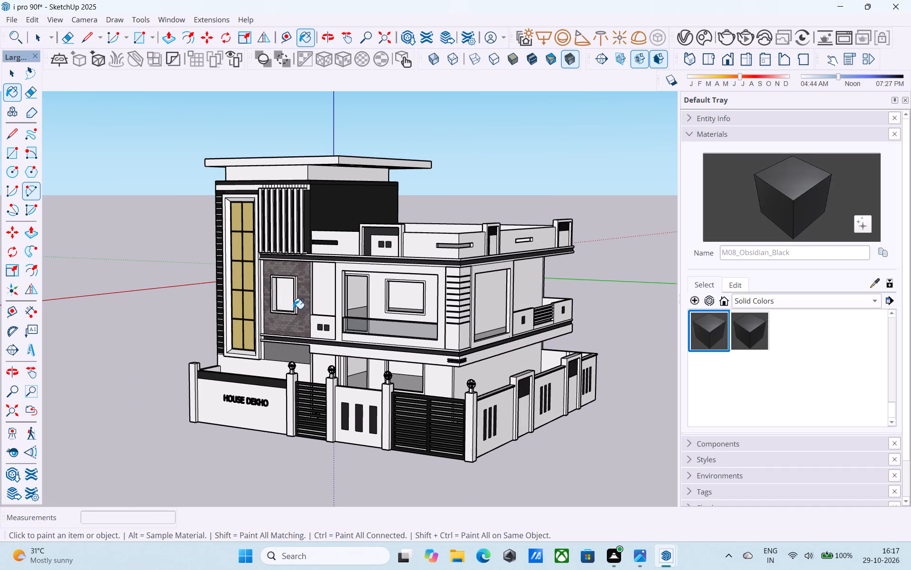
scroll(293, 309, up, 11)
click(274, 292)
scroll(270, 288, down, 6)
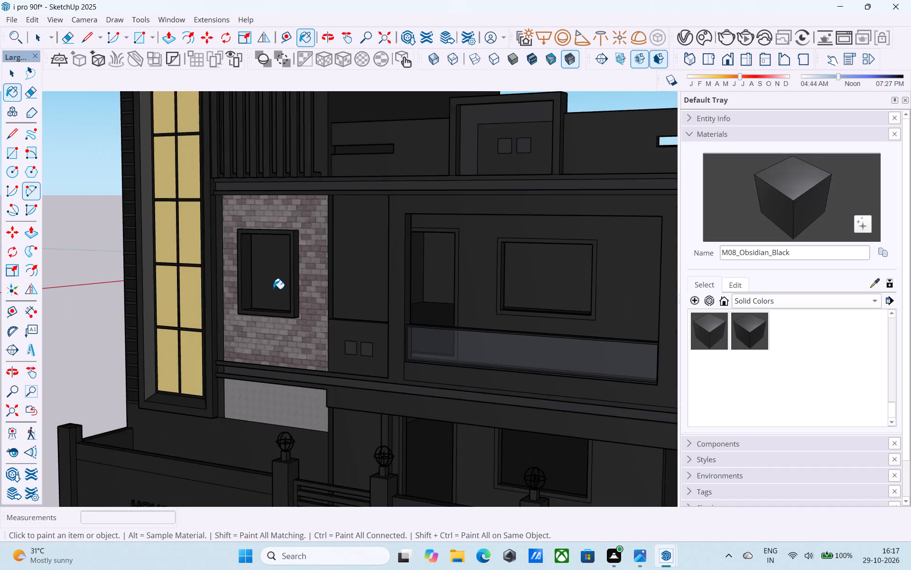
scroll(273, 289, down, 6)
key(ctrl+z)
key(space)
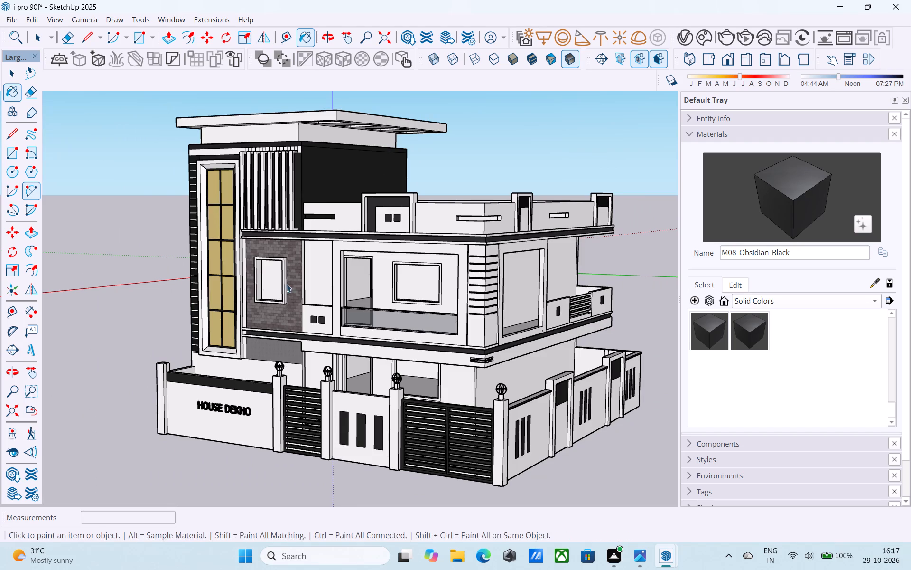
Open the house group and paint the wall face seen through the brick wall's window M08_Obsidian_Black.
double_click(302, 281)
click(787, 207)
scroll(262, 267, up, 3)
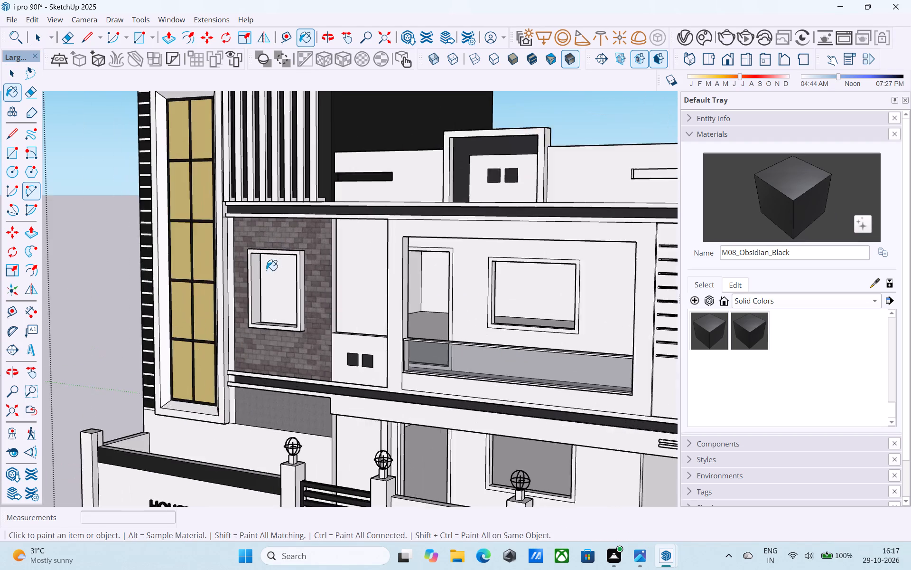
scroll(266, 270, up, 4)
click(270, 276)
Paint the narrow vertical strip between the tower's window frame and the brick wall with the in-model Brick_20_1K material.
scroll(270, 277, up, 5)
scroll(270, 277, down, 4)
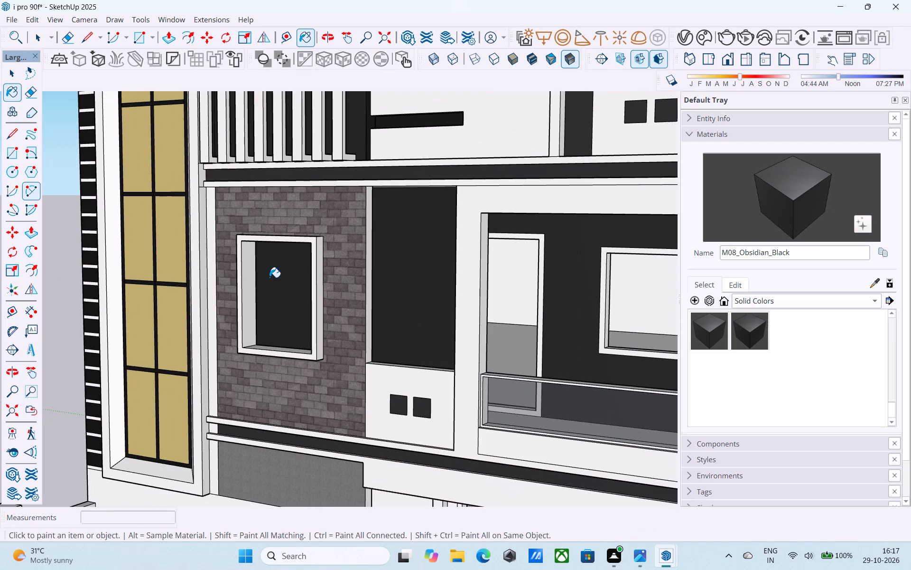
middle_click(270, 277)
scroll(270, 277, down, 2)
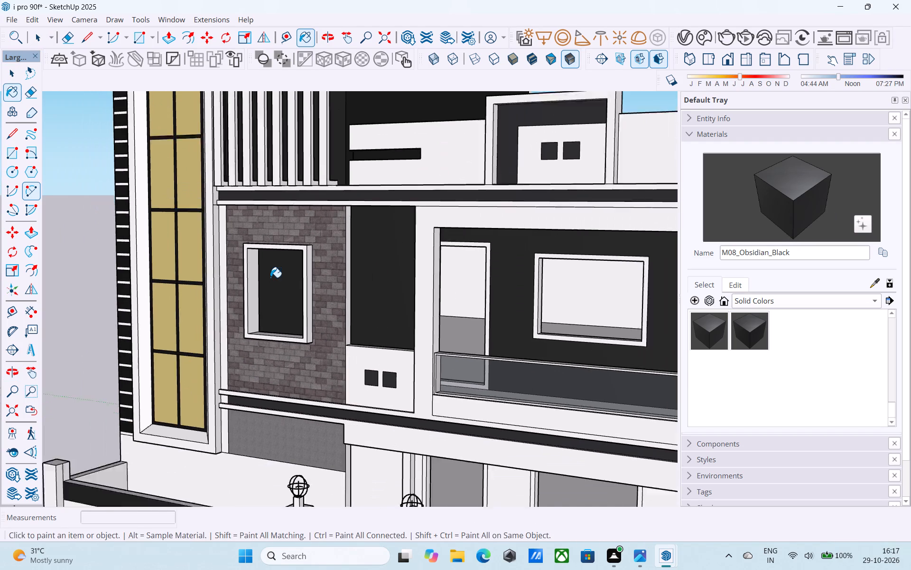
scroll(270, 277, down, 4)
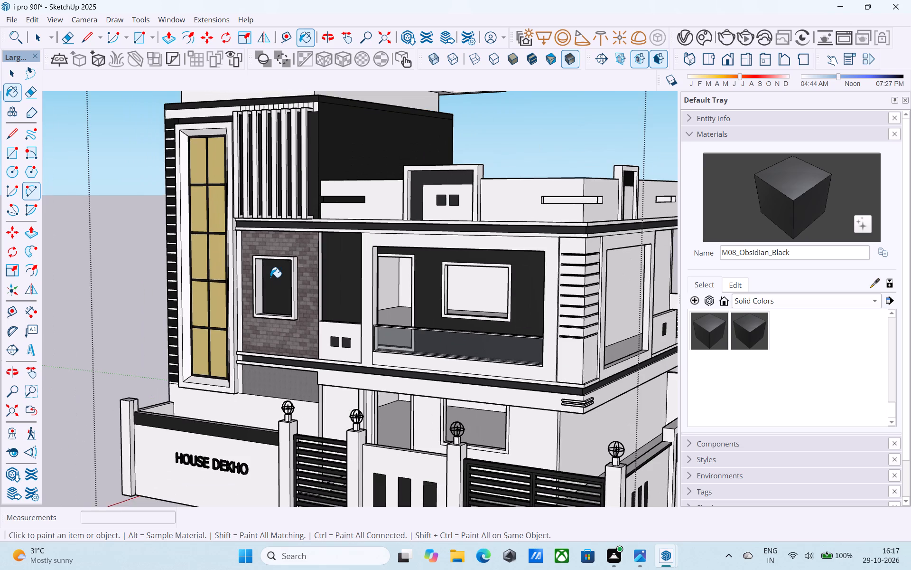
middle_drag(270, 277, 354, 298)
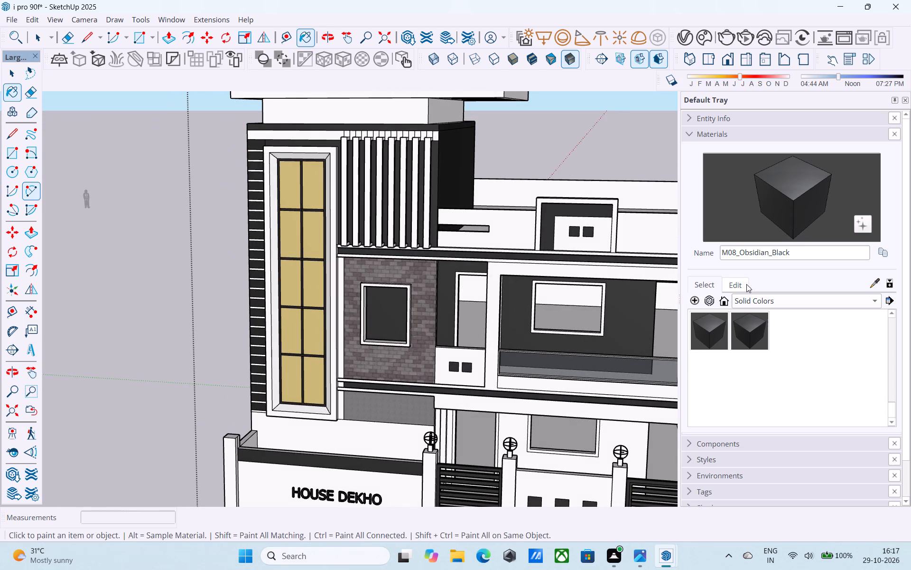
scroll(762, 354, up, 16)
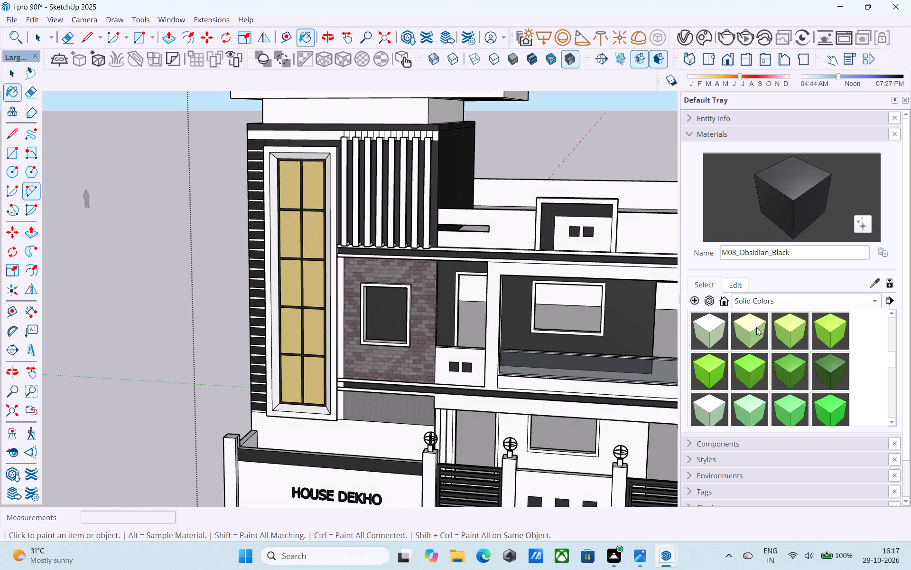
click(750, 297)
click(766, 175)
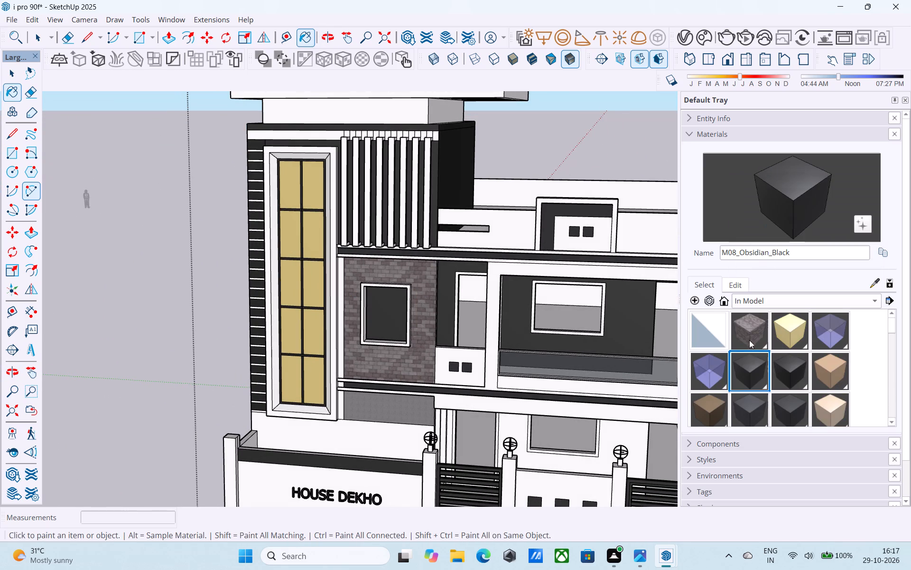
click(750, 332)
scroll(364, 299, up, 11)
click(329, 285)
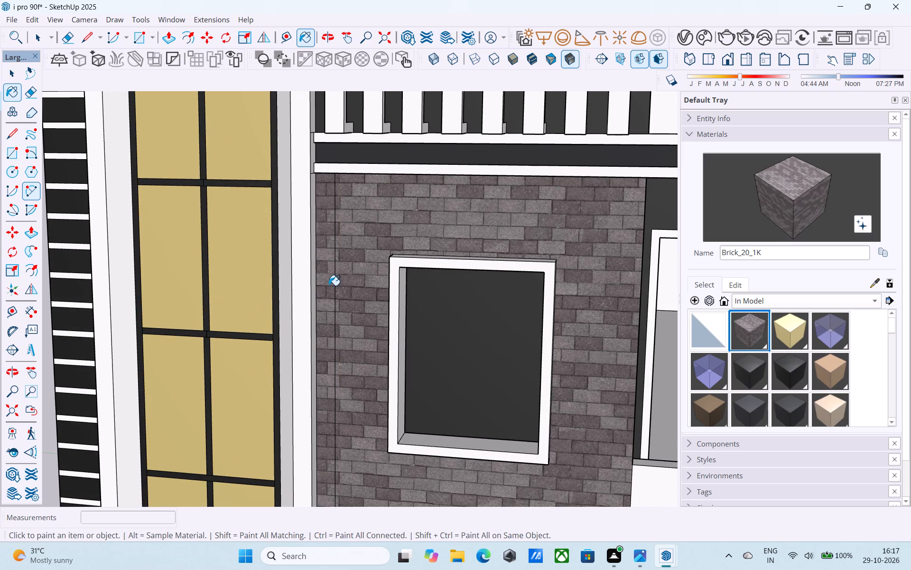
Erase the vertical seam edges beside the tower's window frame in the brick wall, the black band and the grey panel below.
scroll(330, 285, up, 4)
key(e)
drag(331, 285, 337, 285)
scroll(337, 285, down, 16)
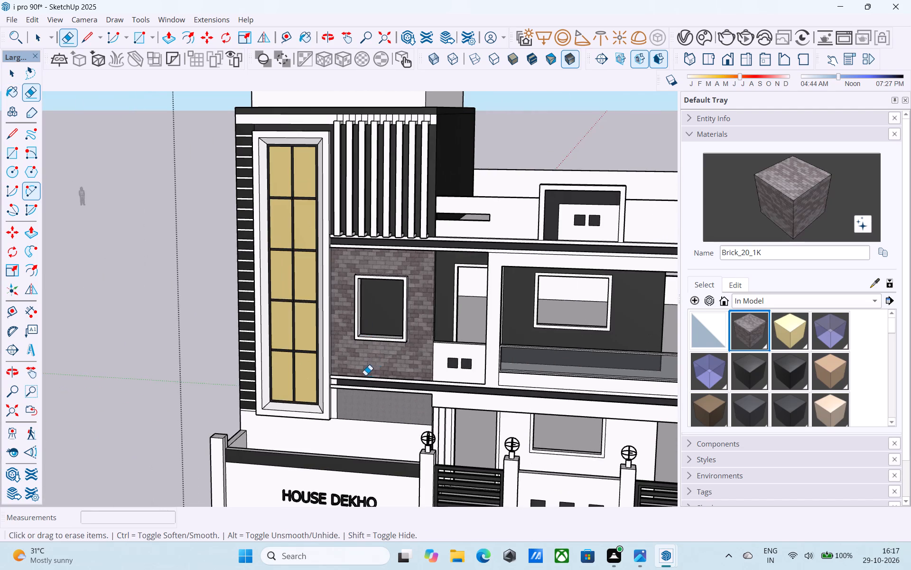
scroll(344, 389, up, 20)
scroll(344, 389, up, 5)
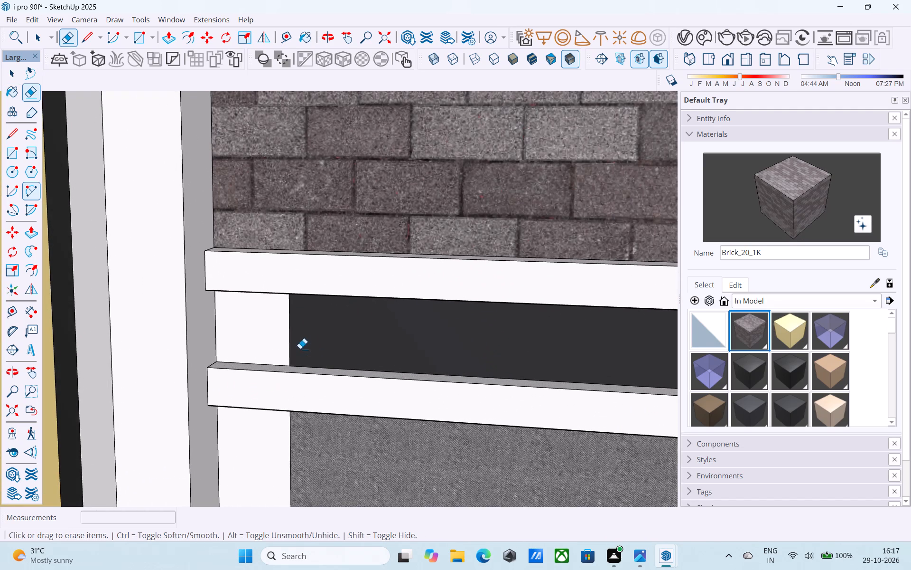
drag(293, 343, 286, 339)
scroll(286, 339, down, 18)
scroll(287, 432, up, 2)
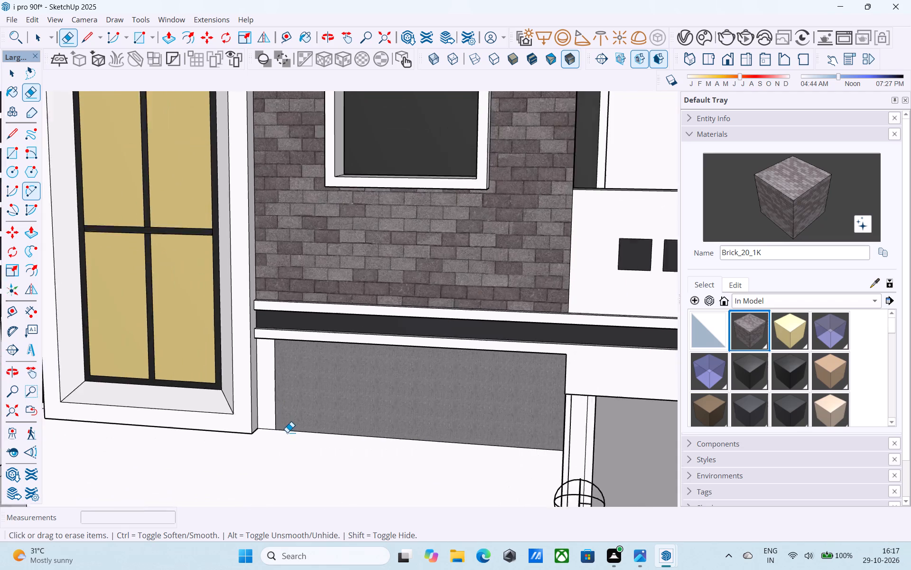
scroll(287, 432, up, 6)
drag(267, 393, 261, 390)
scroll(263, 389, down, 15)
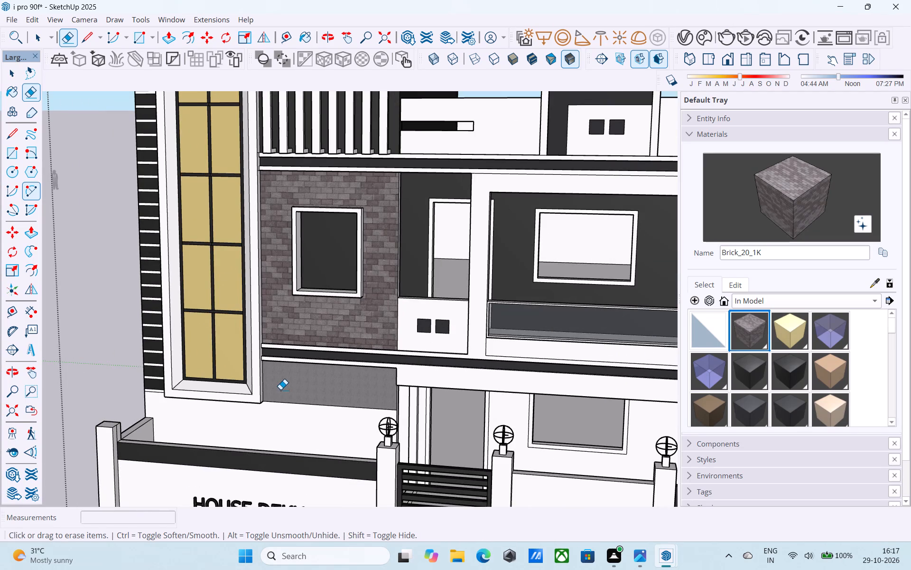
Save the model and leave the Eraser.
key(ctrl+s)
key(space)
Review the repainted first-floor wall and brick panel from the front and the corner.
scroll(283, 389, down, 2)
scroll(283, 389, up, 1)
scroll(283, 389, down, 4)
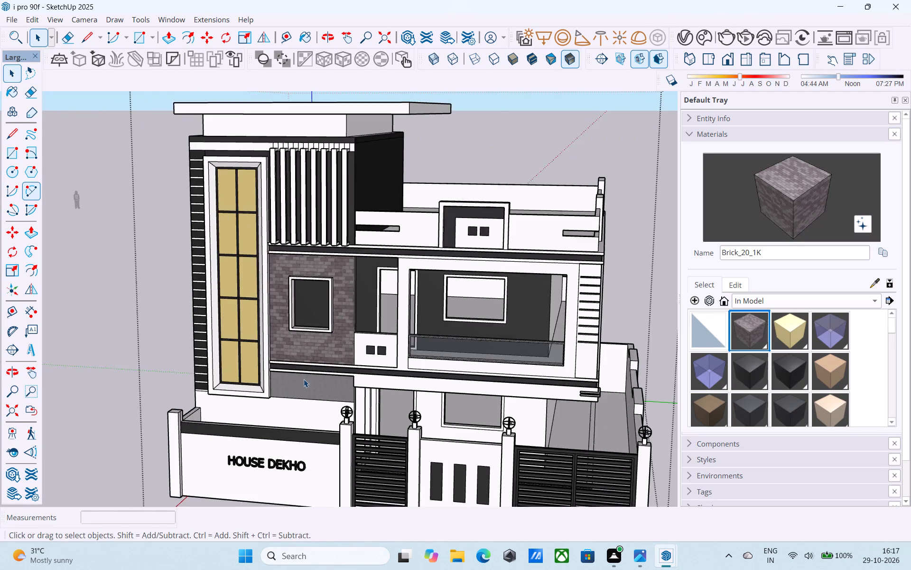
scroll(316, 390, down, 4)
middle_drag(335, 421, 288, 367)
scroll(426, 382, down, 4)
middle_drag(426, 388, 412, 393)
scroll(314, 336, up, 5)
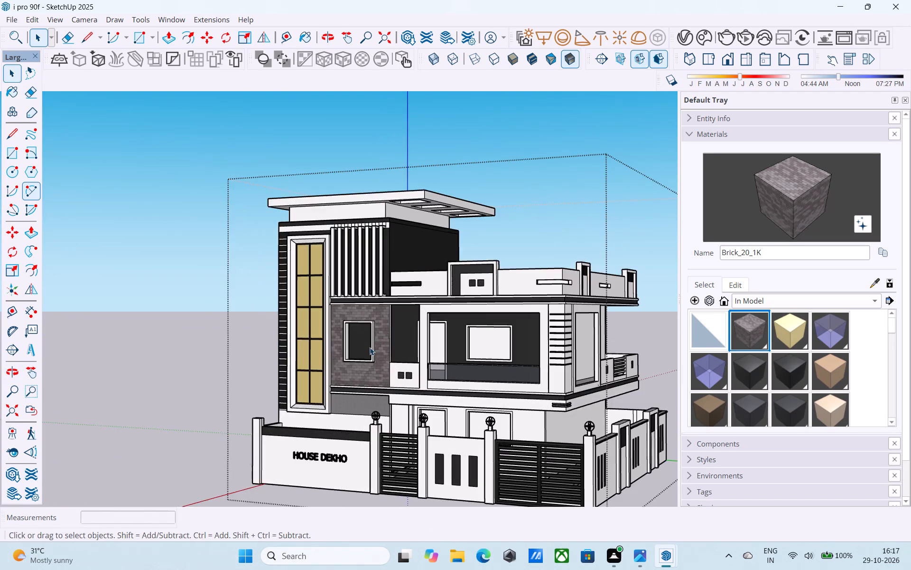
middle_drag(392, 353, 468, 358)
scroll(485, 362, up, 1)
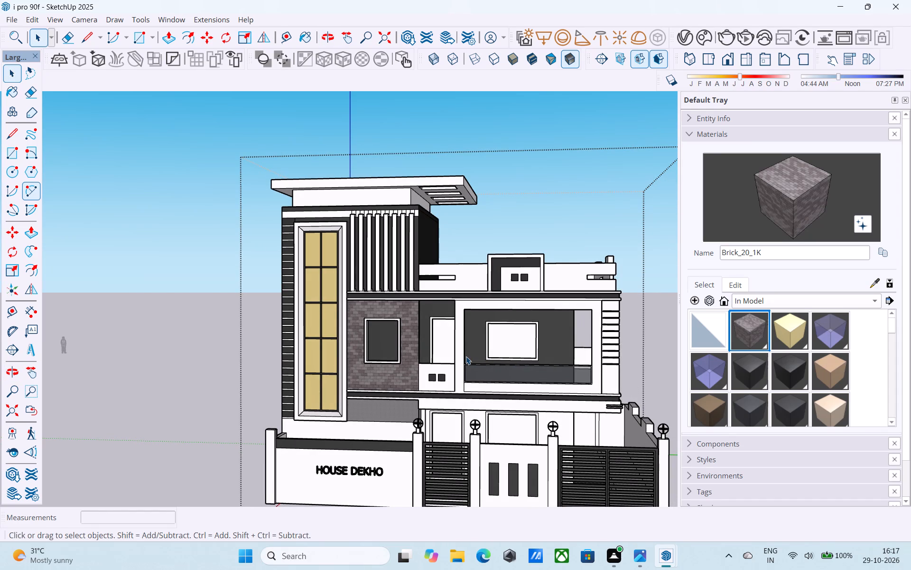
scroll(466, 356, down, 2)
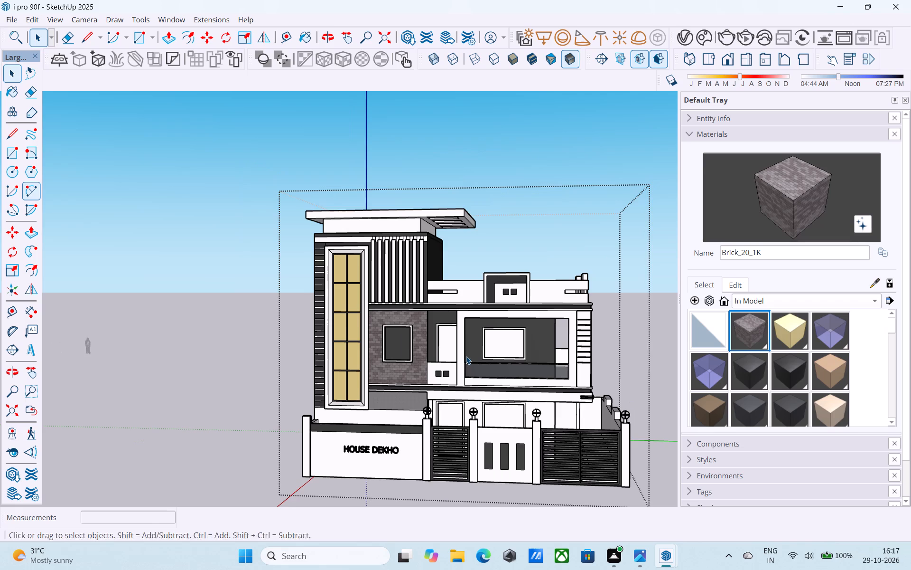
middle_drag(466, 356, 317, 358)
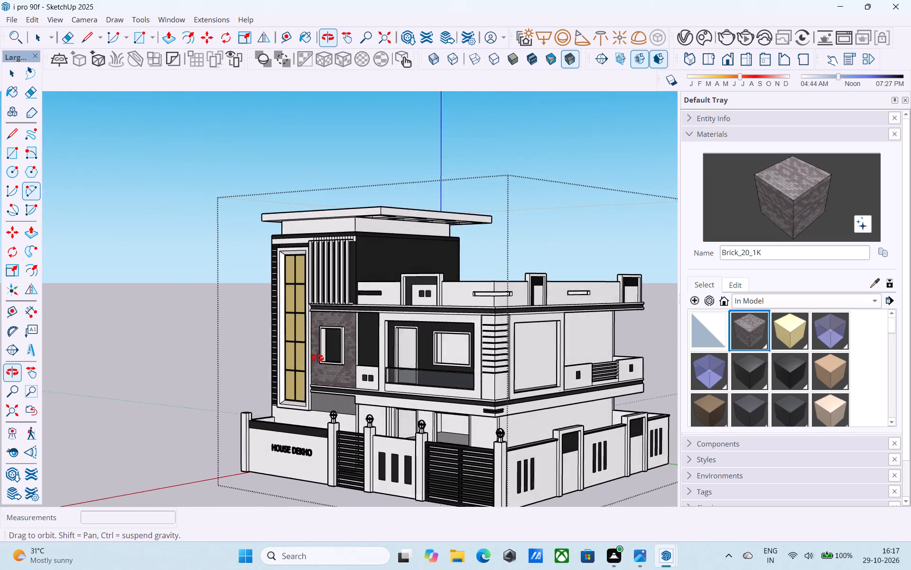
Measure the wall height between the front balcony opening's lower corner and the slab edge using the Line tool.
middle_drag(317, 358, 284, 358)
middle_drag(431, 394, 402, 394)
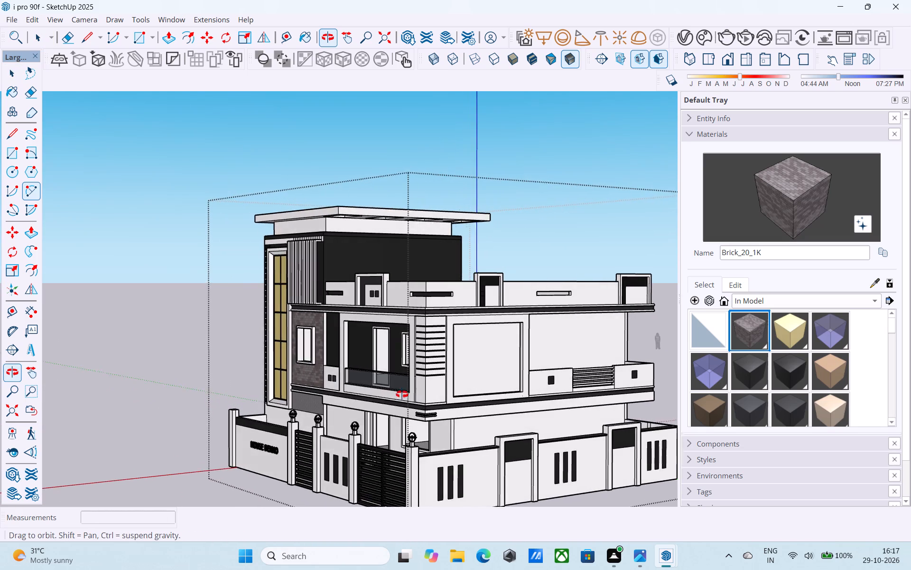
middle_drag(402, 394, 449, 453)
scroll(454, 454, up, 14)
middle_drag(431, 411, 444, 416)
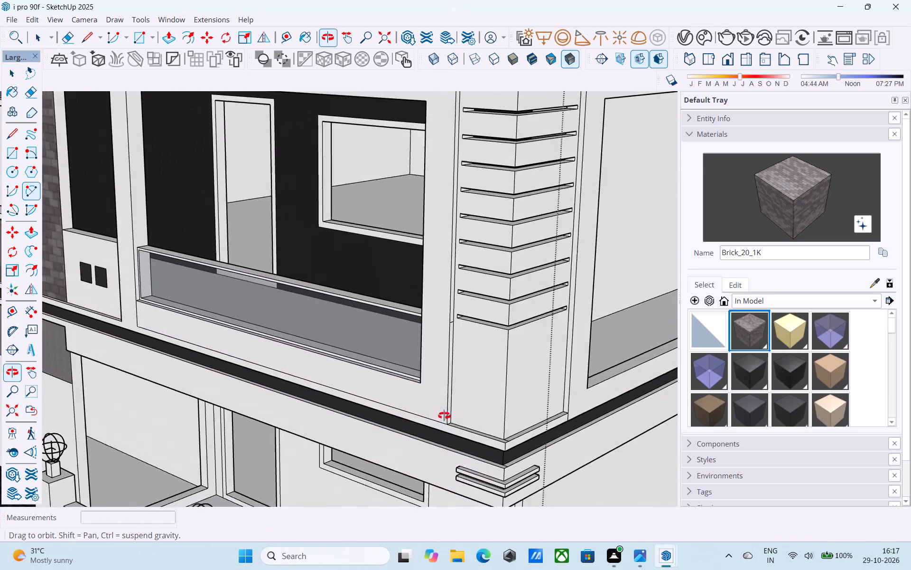
middle_drag(444, 416, 455, 416)
scroll(455, 416, up, 7)
key(l)
click(392, 359)
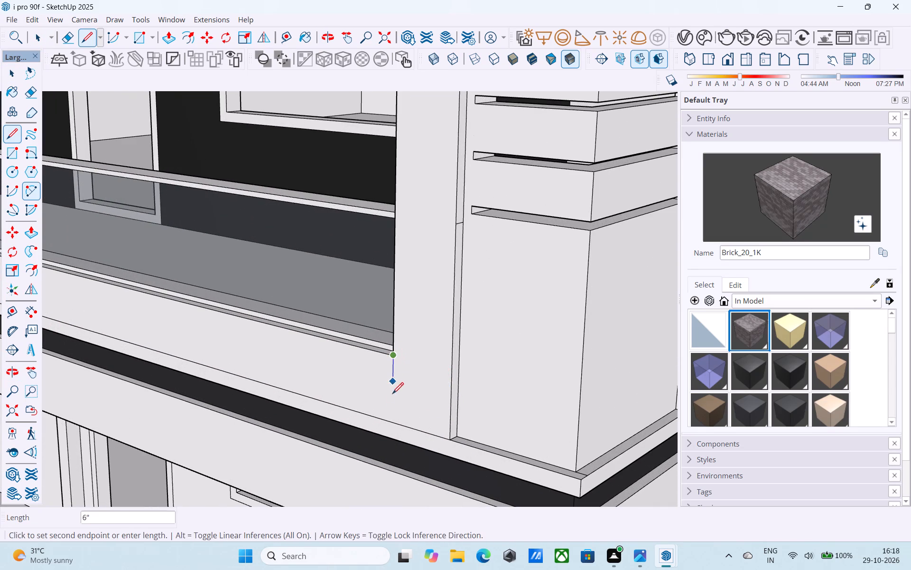
key(space)
scroll(391, 417, down, 3)
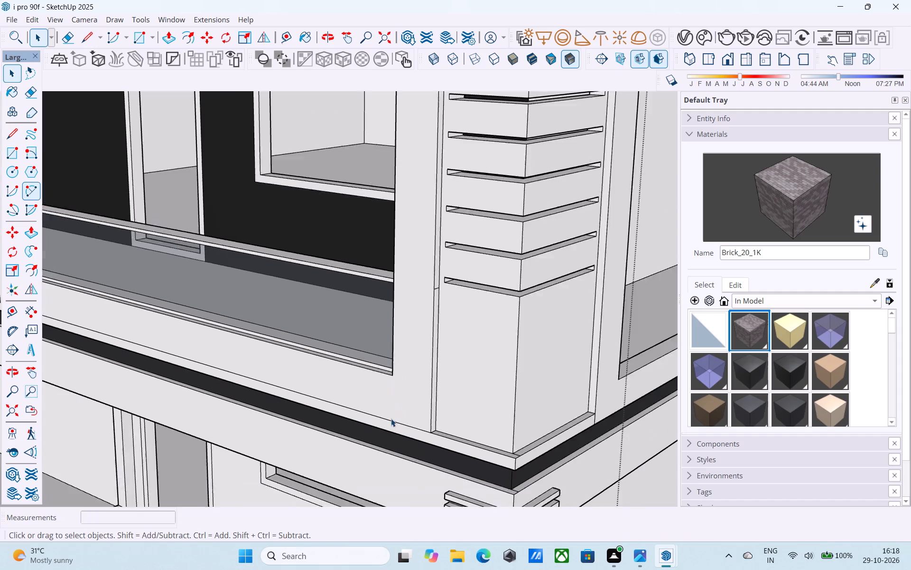
Draw a 13' line along the base of the first-floor side wall, from the grooved corner pillar to the wall's far edge.
scroll(391, 418, down, 4)
middle_drag(482, 425, 429, 421)
key(l)
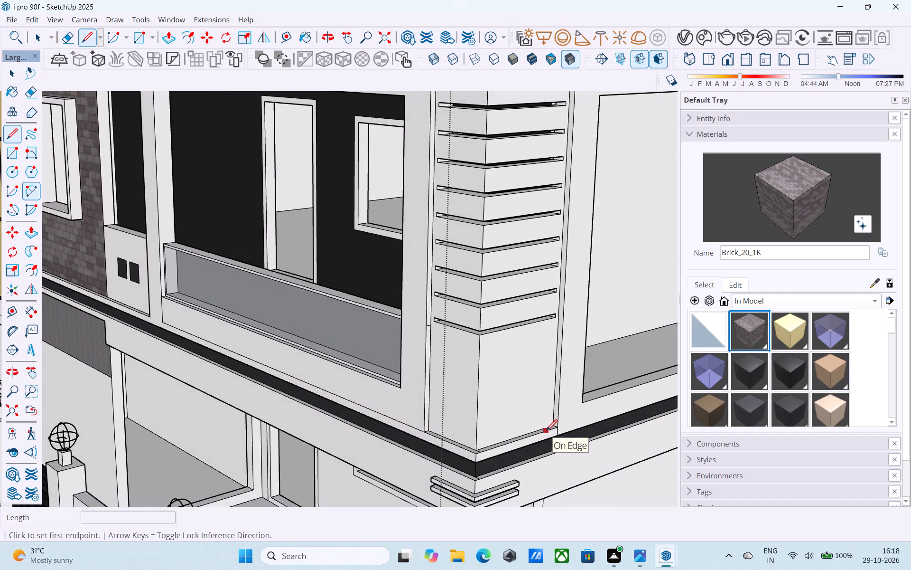
scroll(546, 432, down, 4)
shift+middle_drag(546, 432, 321, 437)
scroll(321, 438, up, 3)
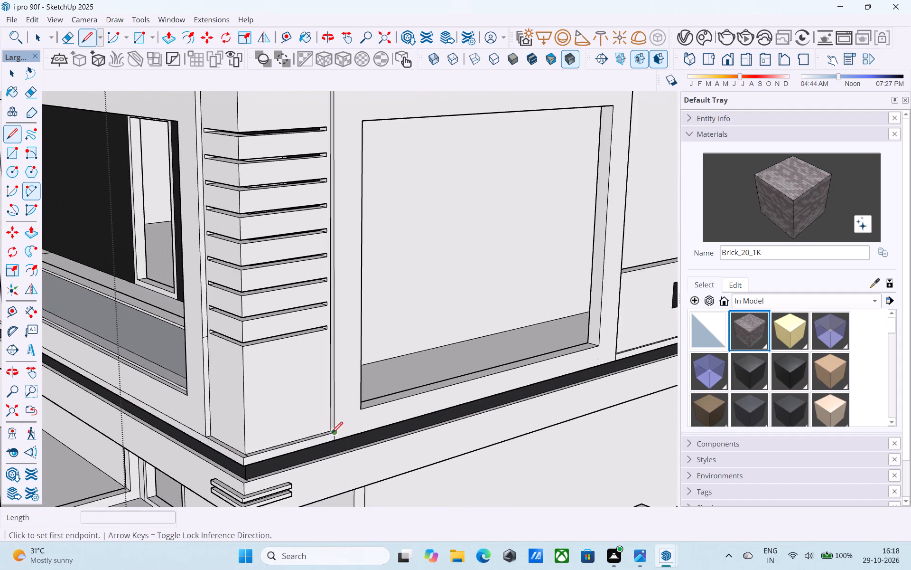
click(332, 434)
scroll(332, 434, up, 1)
click(640, 351)
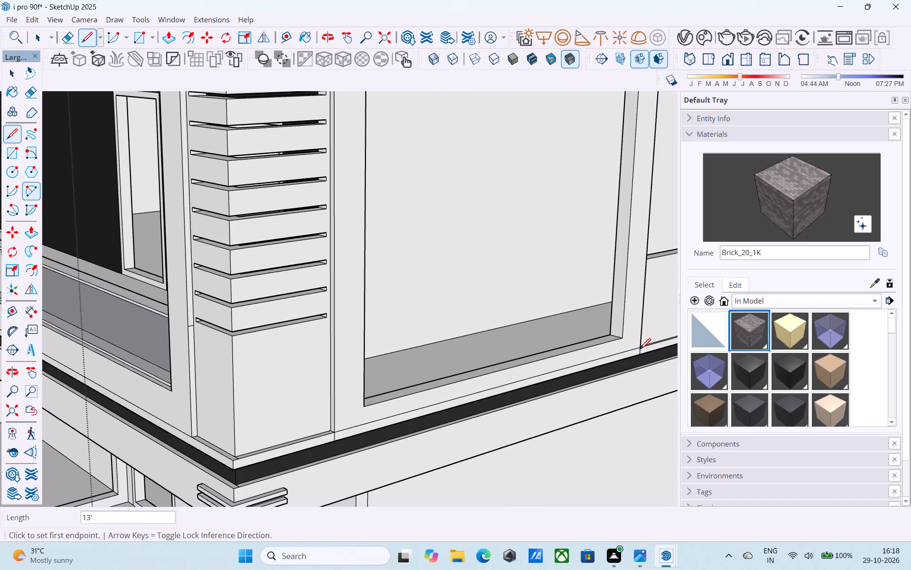
key(space)
Draw a 1' vertical guide line up from the new base line beneath the side wall opening.
scroll(380, 410, up, 7)
key(l)
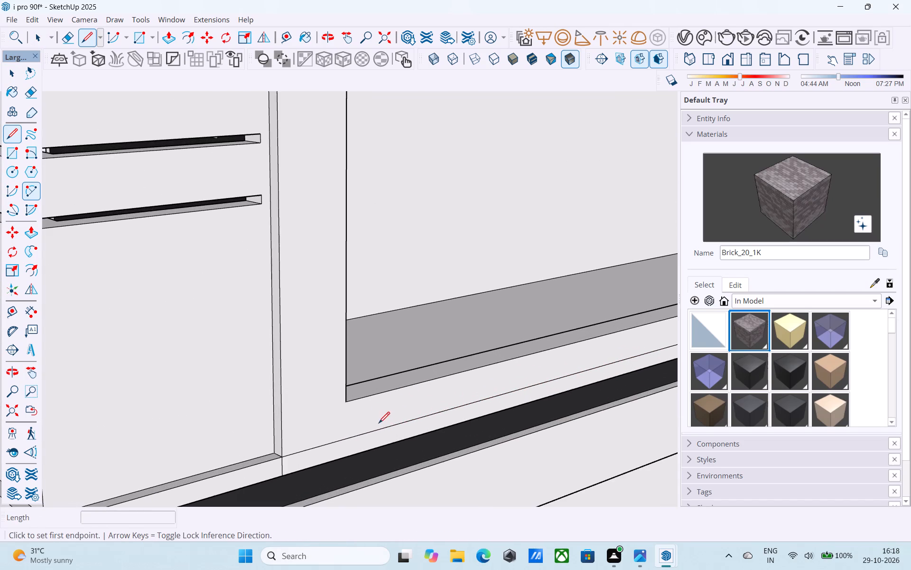
click(383, 428)
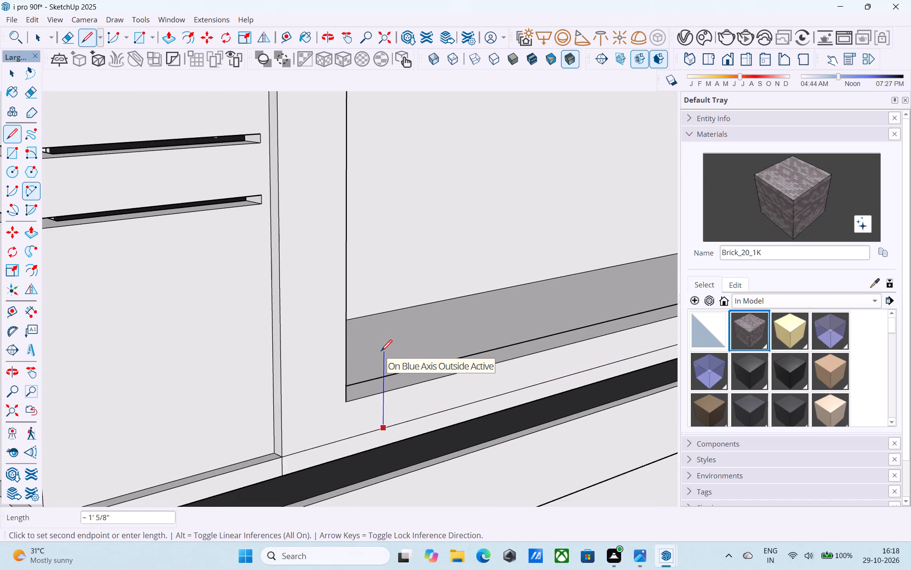
key(1)
key(apostrophe)
key(Return)
key(space)
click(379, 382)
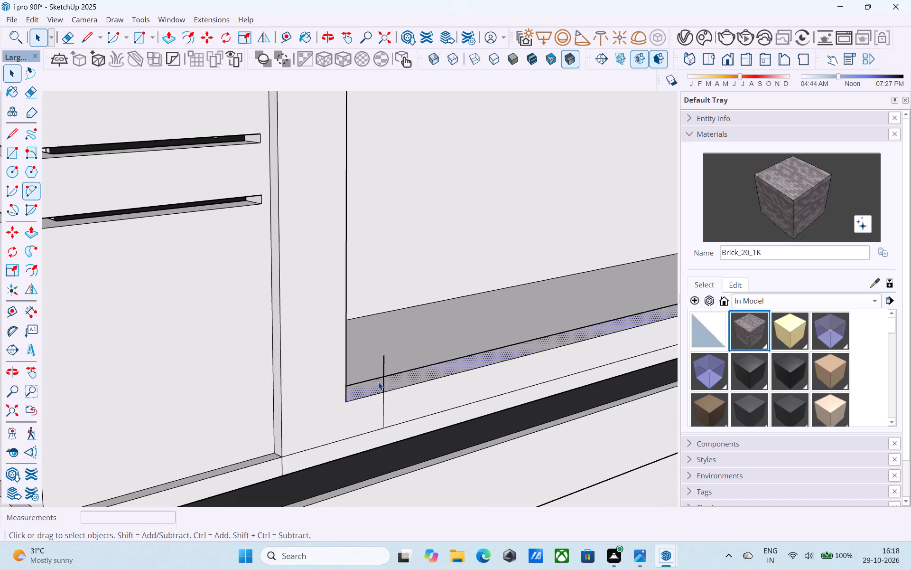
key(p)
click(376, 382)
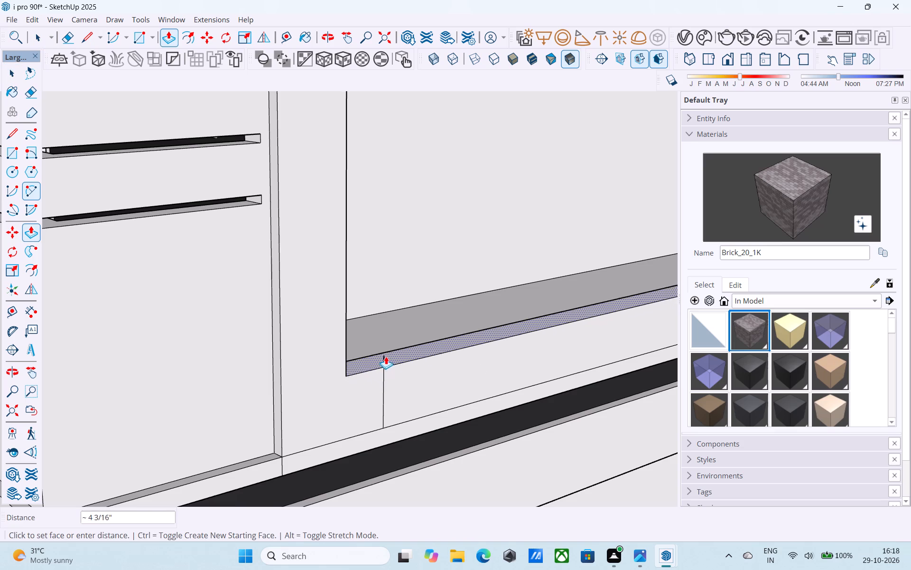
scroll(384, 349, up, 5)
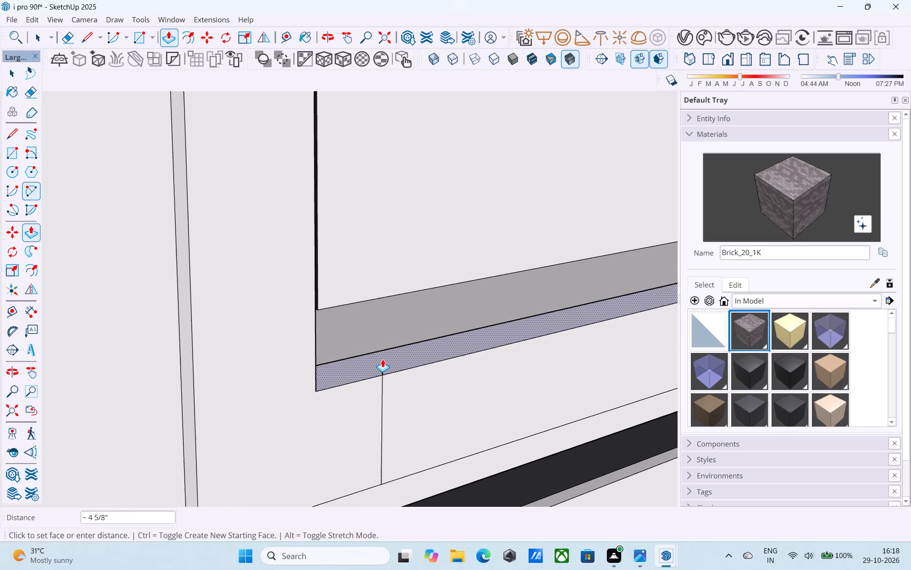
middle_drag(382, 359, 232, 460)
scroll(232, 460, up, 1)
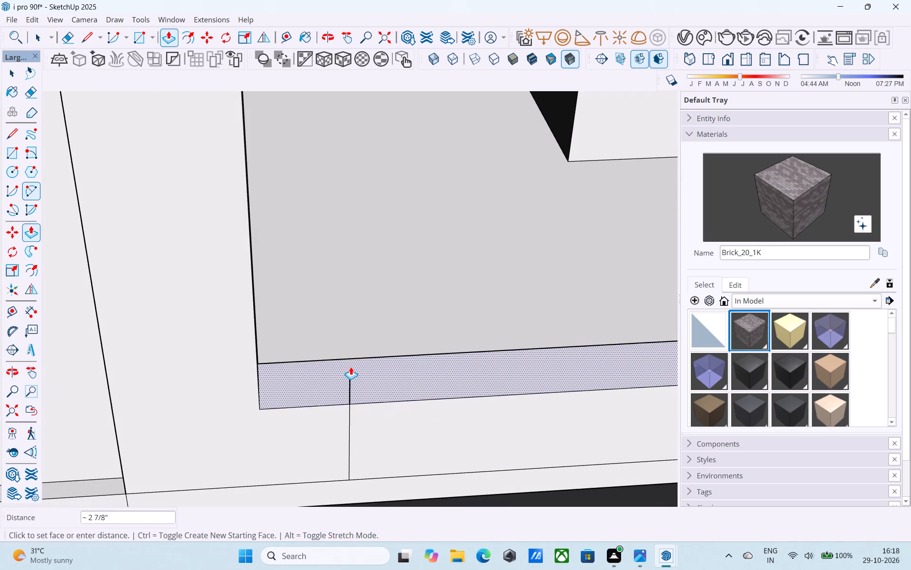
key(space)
Measure from the side opening's front sill edge to the top of the vertical guide line.
middle_drag(352, 367, 224, 366)
scroll(224, 366, down, 1)
key(l)
scroll(241, 402, up, 2)
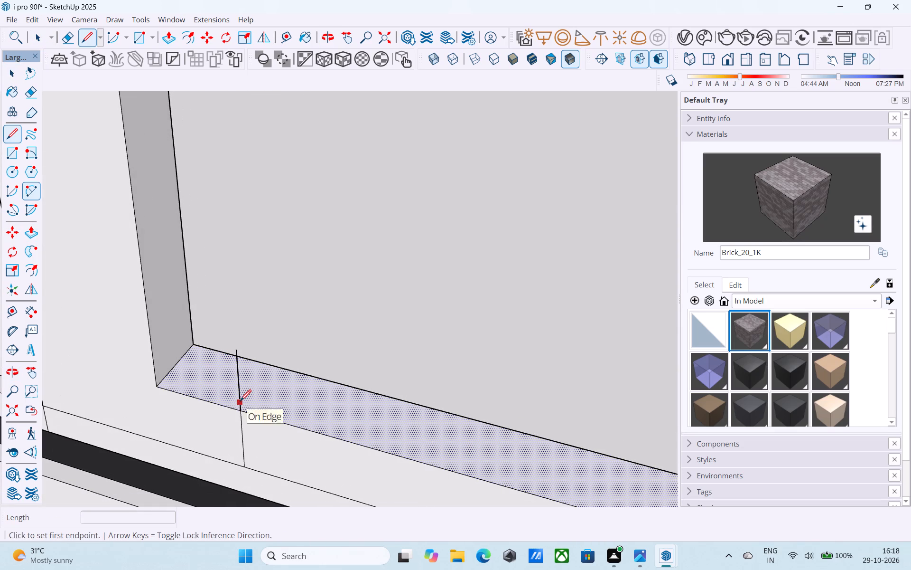
click(242, 410)
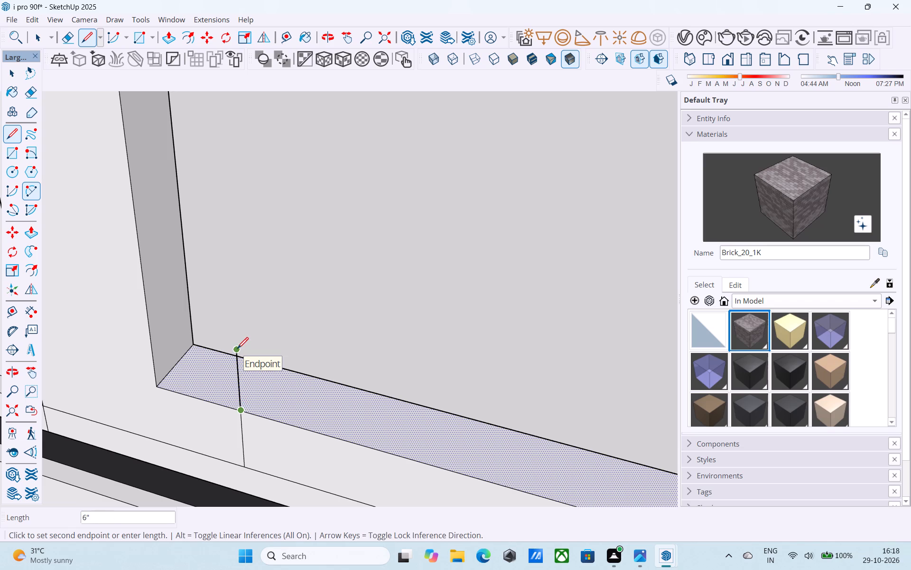
key(space)
Raise the side opening's sill face by 6" with Push/Pull.
key(p)
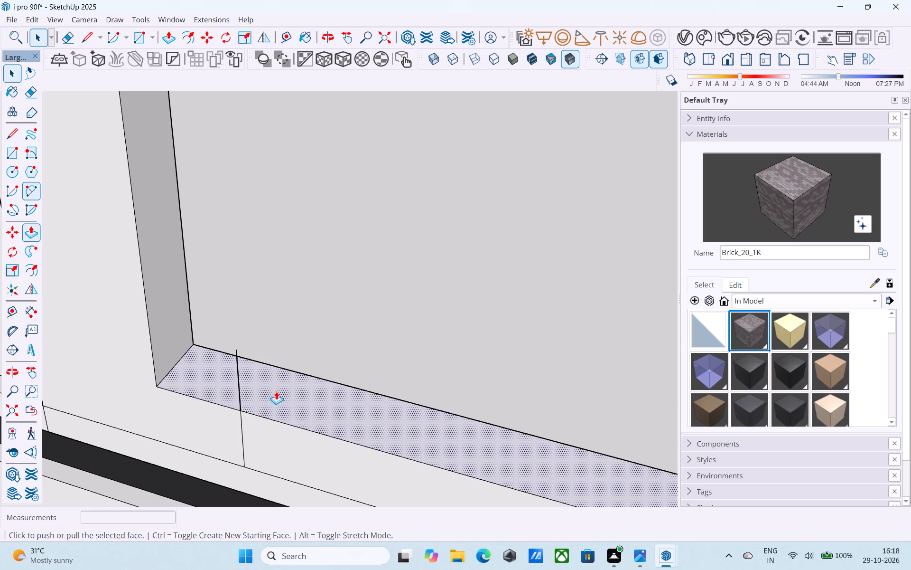
click(276, 391)
key(6)
key(shift+quotedbl)
key(Return)
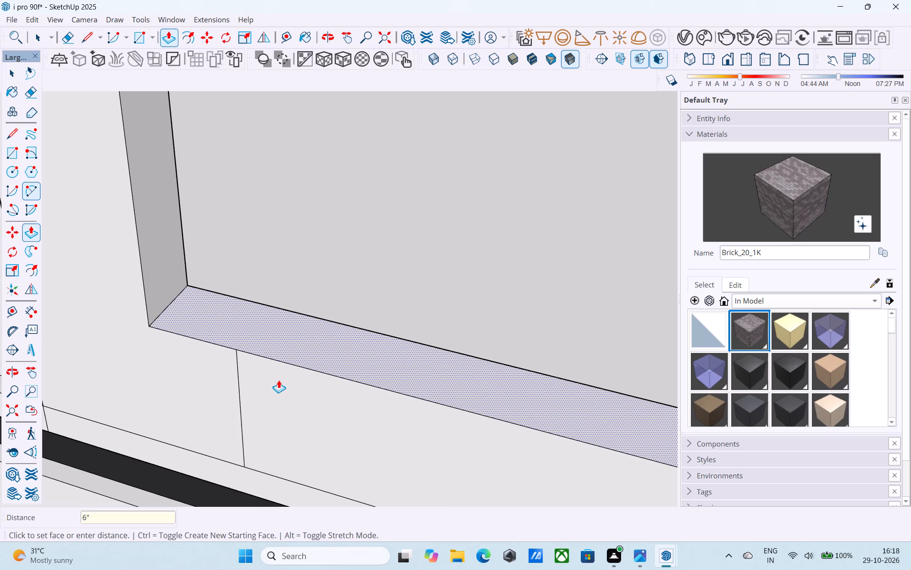
Erase the vertical guide line below the side opening's sill and save the model.
key(e)
drag(245, 403, 223, 389)
scroll(230, 396, down, 5)
middle_drag(233, 402, 290, 387)
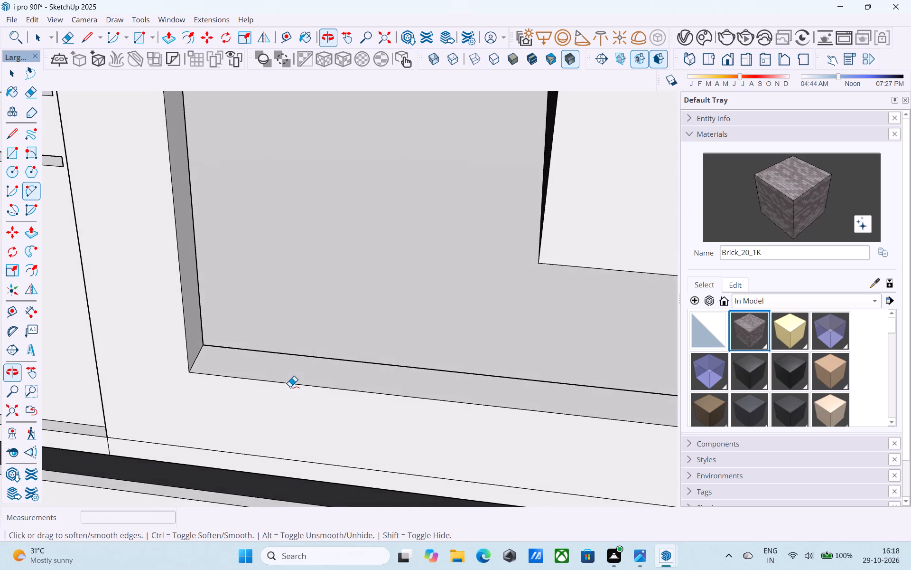
key(ctrl+s)
Measure the front balcony railing's height from its lower corner beside the glass panel.
scroll(292, 385, down, 17)
middle_drag(296, 412, 484, 399)
scroll(327, 412, down, 4)
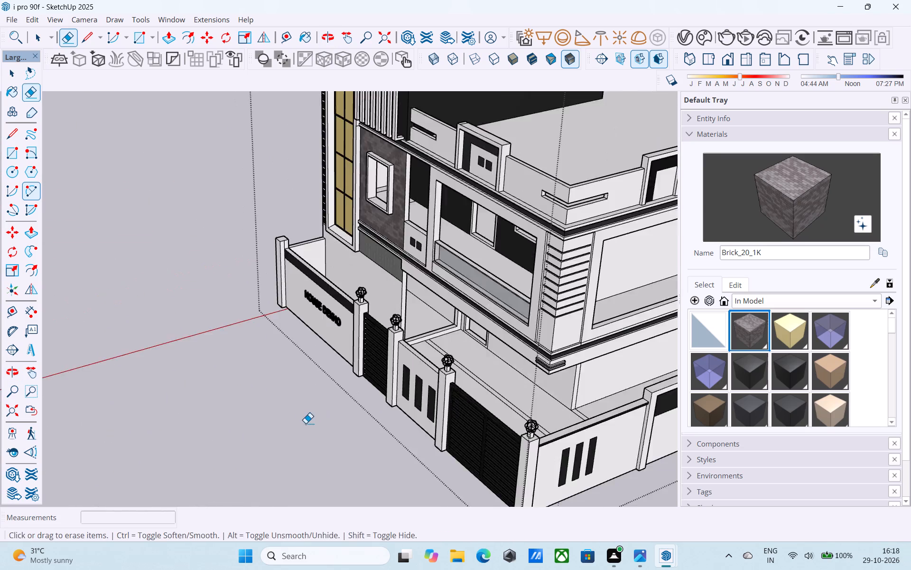
scroll(306, 423, down, 6)
middle_drag(353, 424, 363, 407)
scroll(567, 347, up, 5)
middle_click(567, 347)
scroll(559, 342, up, 1)
middle_drag(559, 342, 572, 328)
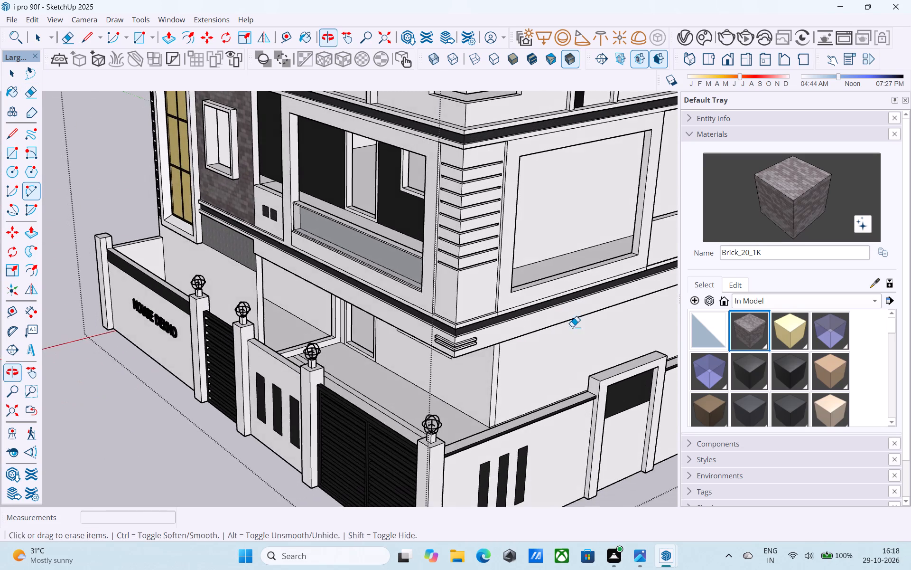
scroll(509, 311, up, 3)
shift+middle_drag(508, 310, 539, 351)
key(l)
scroll(435, 330, up, 1)
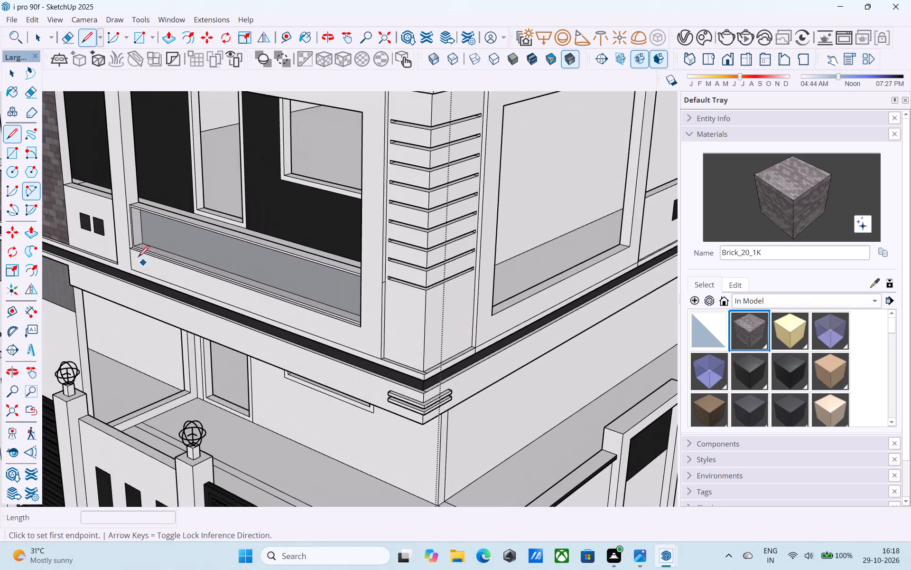
scroll(134, 254, up, 14)
click(135, 242)
scroll(135, 242, down, 3)
shift+middle_drag(135, 242, 150, 305)
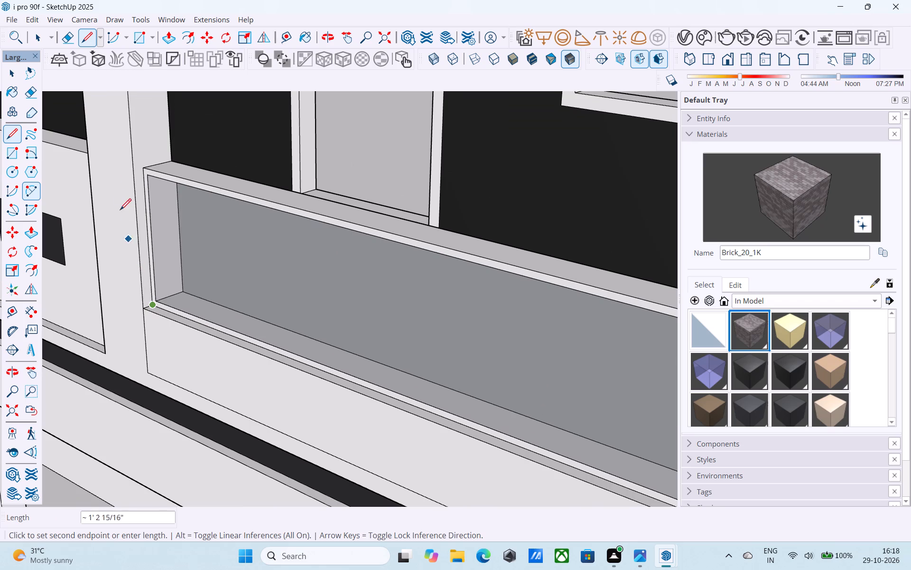
key(space)
Offset the side opening's sill face inward, trying 1" and 2" before setting the distance to 1.5".
scroll(137, 166, down, 5)
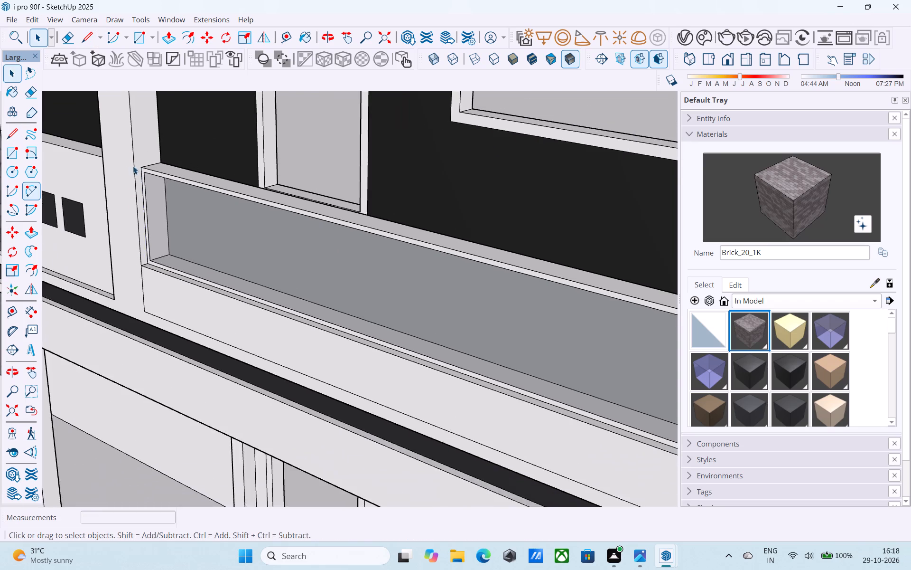
scroll(133, 166, down, 9)
middle_drag(264, 235, 249, 312)
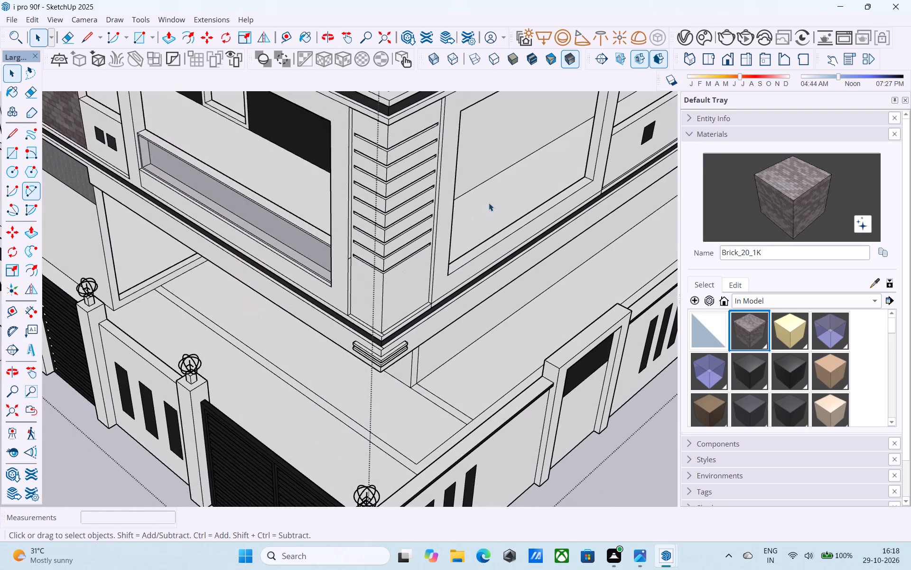
scroll(489, 203, up, 9)
click(552, 260)
key(f)
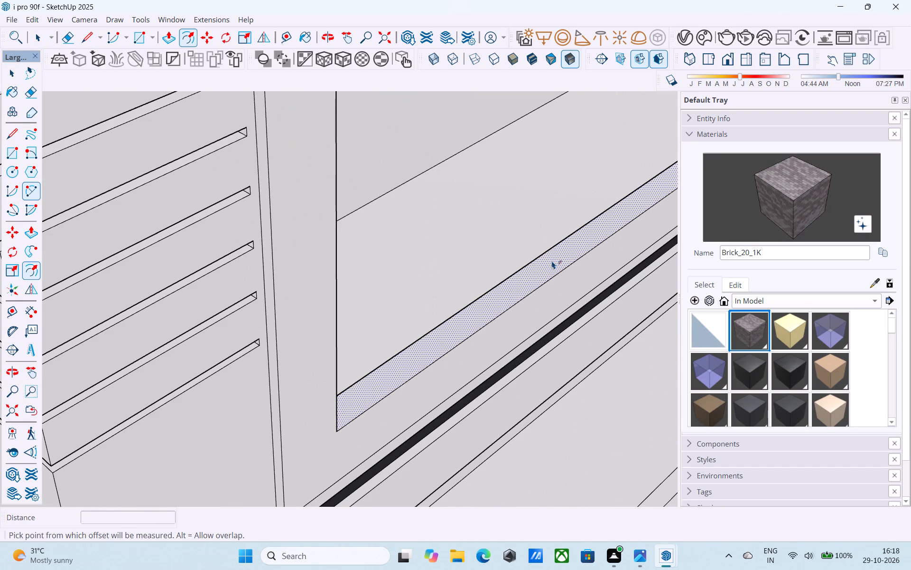
click(552, 261)
text(1")
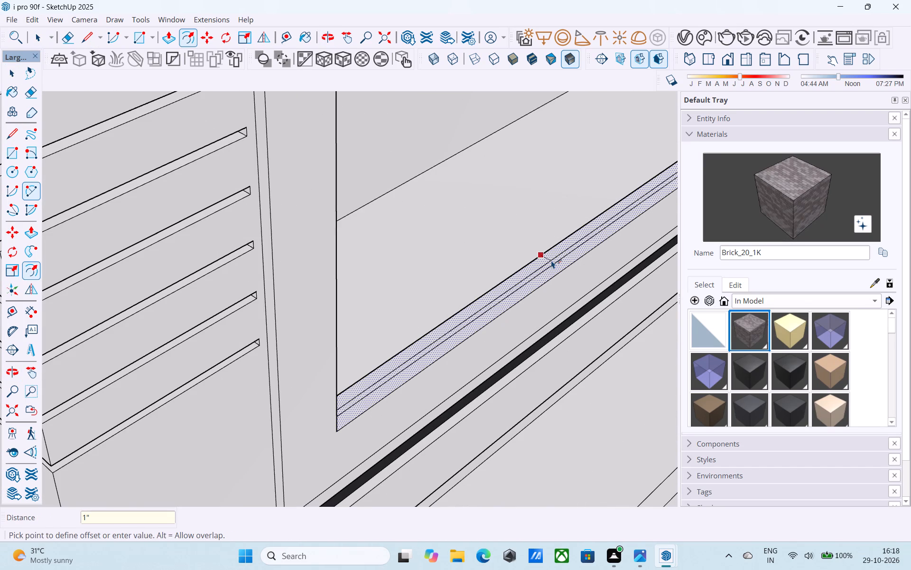
key(Return)
text(2")
key(Return)
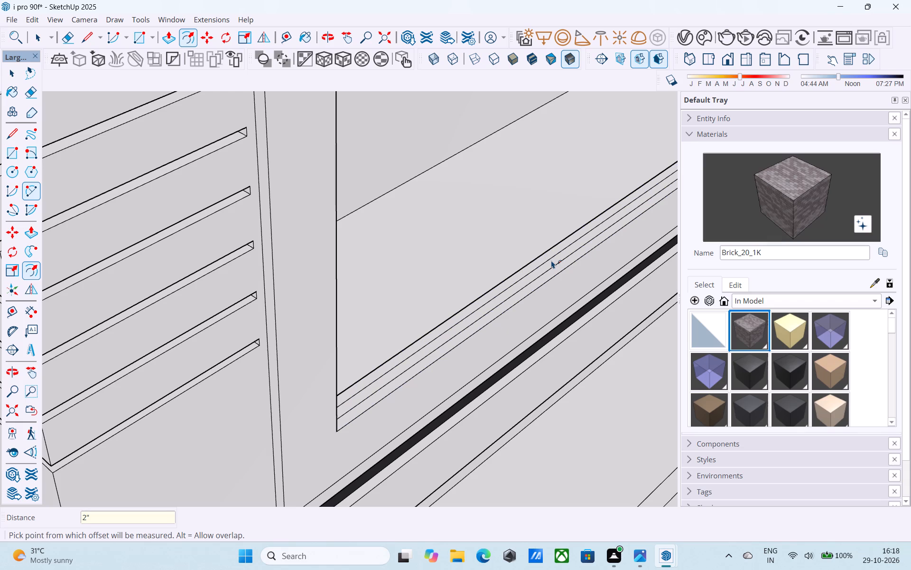
key(1)
text(.5)
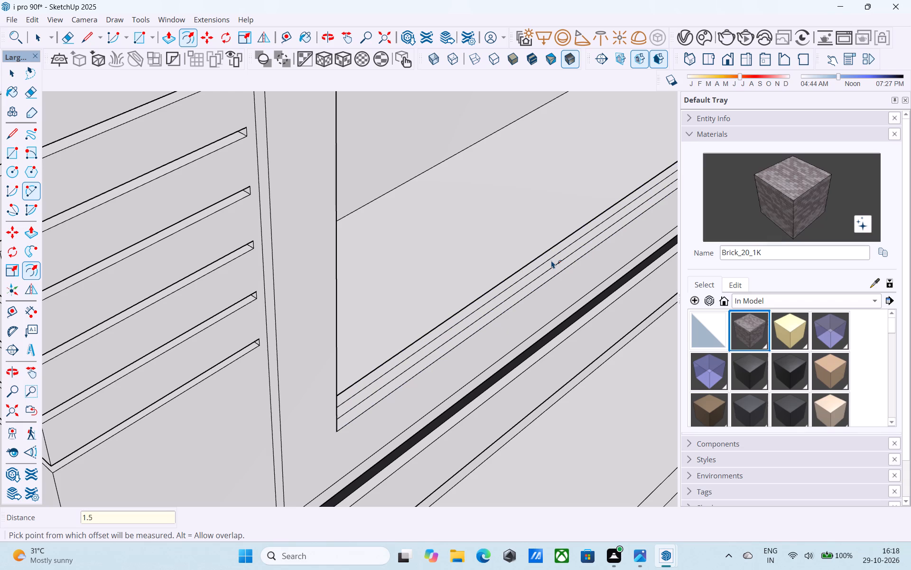
key(shift+quotedbl)
key(Return)
Extrude the inner strip of the side opening's sill upward by 2' to form a railing panel.
key(space)
click(552, 260)
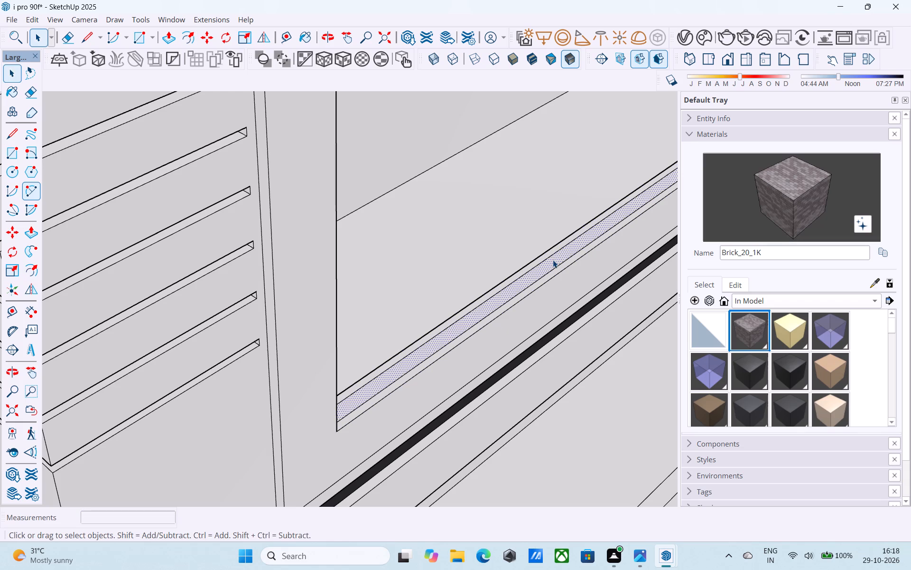
key(p)
click(553, 260)
scroll(554, 245, down, 5)
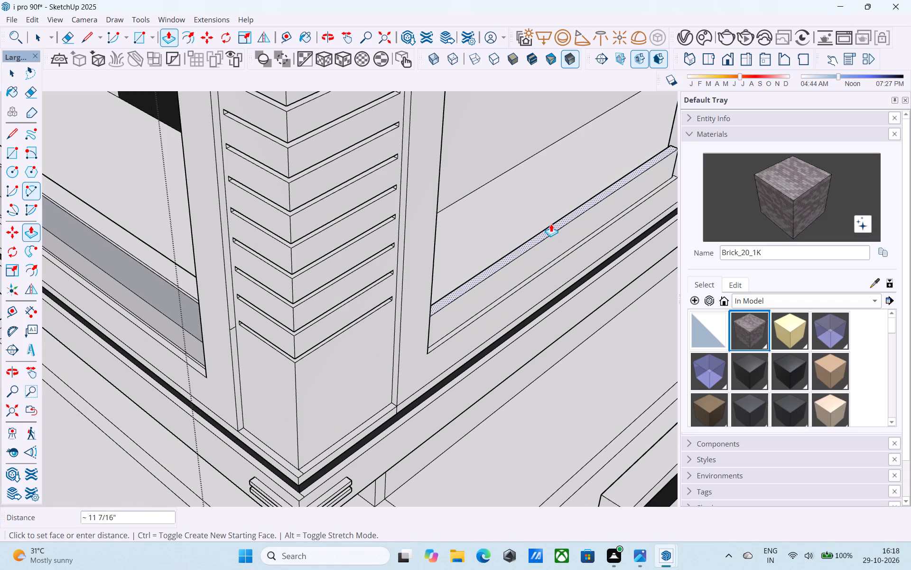
text(2')
key(Return)
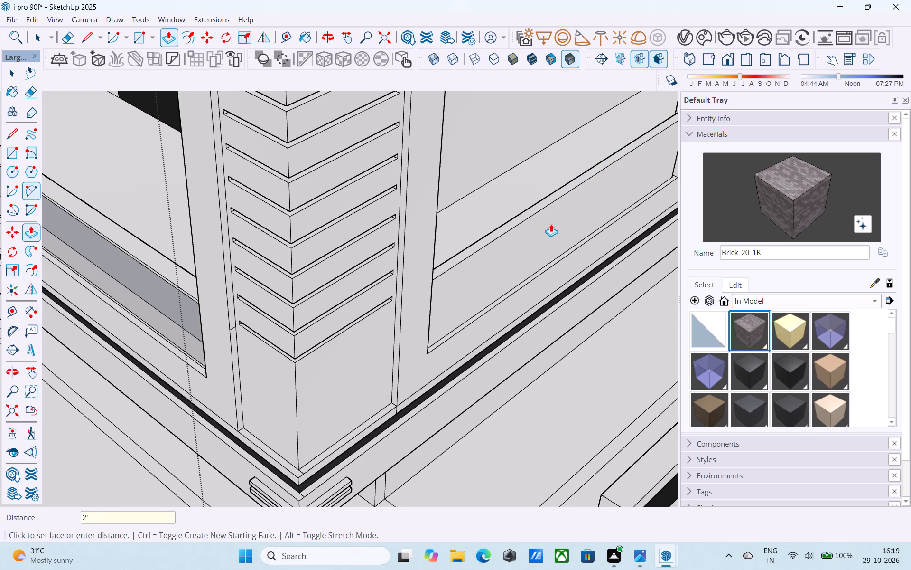
Examine the new railing panel in the side opening from the side, up close and around the corner.
scroll(551, 224, down, 5)
middle_drag(551, 224, 380, 146)
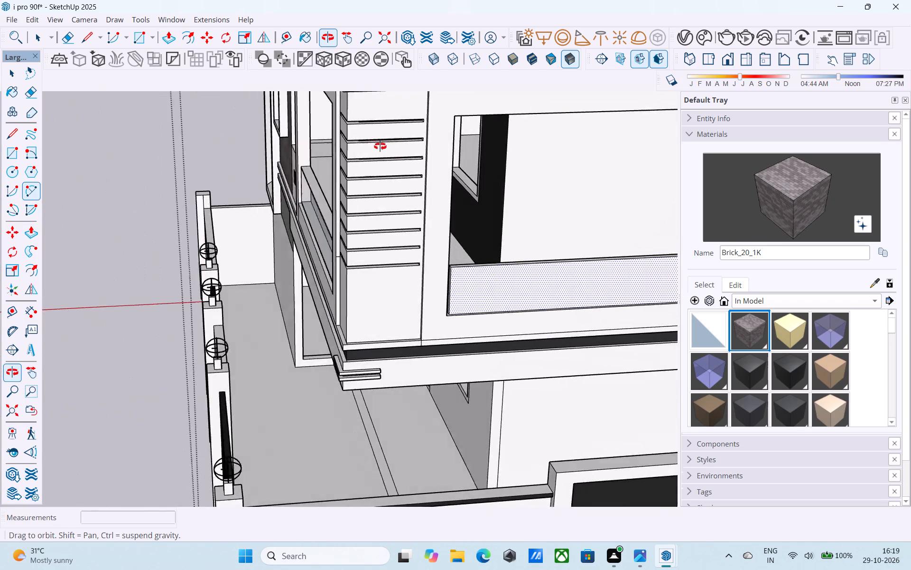
middle_drag(380, 146, 371, 131)
key(space)
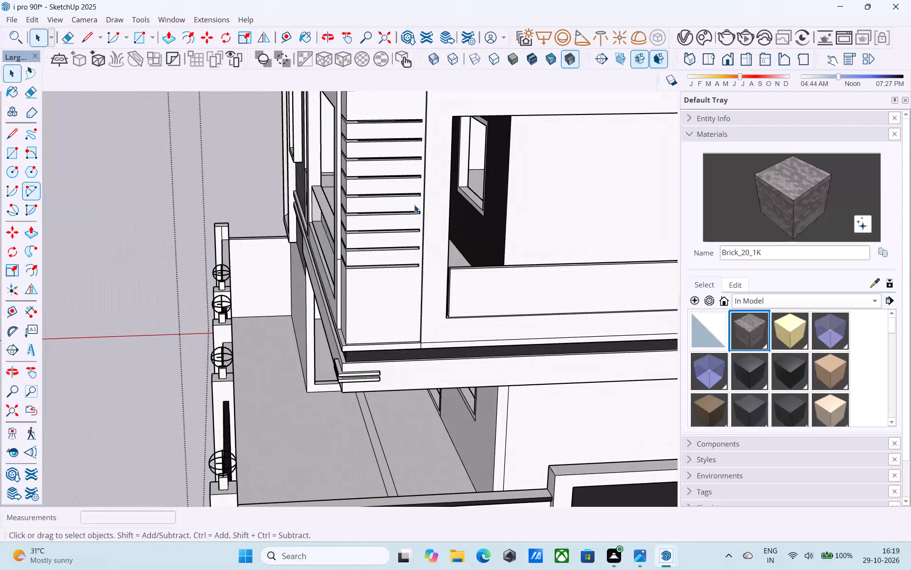
shift+middle_drag(439, 225, 318, 267)
scroll(300, 287, up, 15)
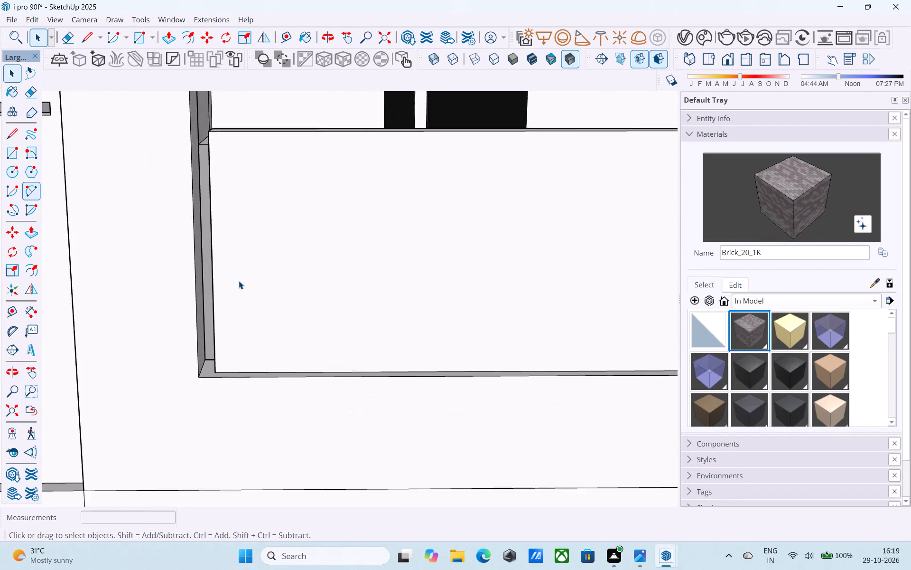
scroll(239, 281, up, 2)
middle_drag(228, 284, 450, 285)
scroll(451, 285, down, 16)
middle_drag(320, 301, 493, 305)
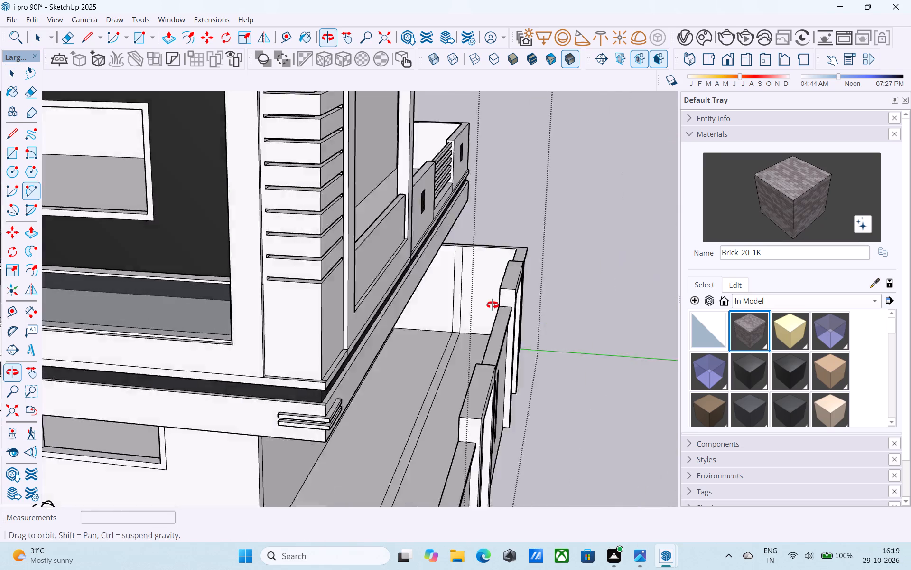
Extend the side opening's railing panel by 1 1/2" to meet the jamb nearest the louvred corner column.
middle_drag(493, 305, 80, 272)
scroll(386, 310, up, 9)
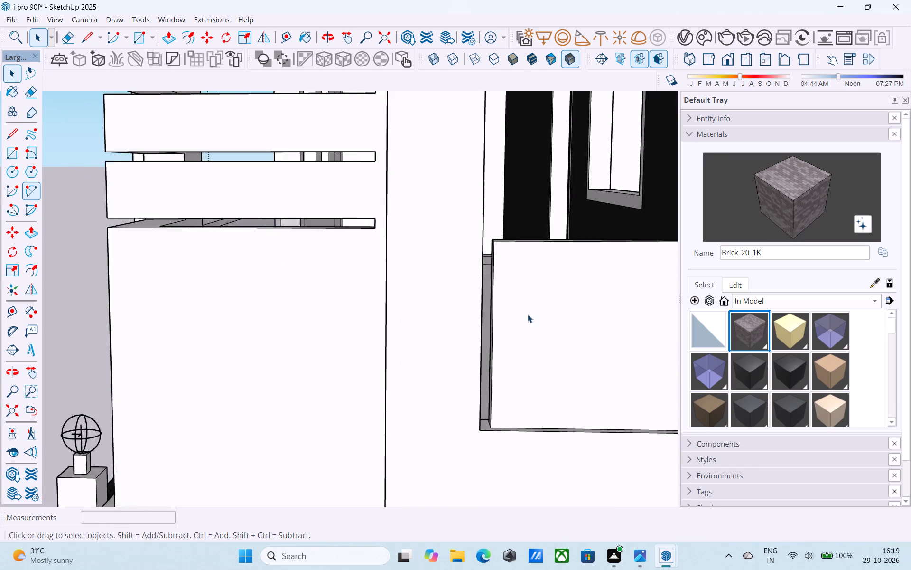
scroll(528, 314, up, 12)
middle_drag(489, 313, 506, 324)
click(462, 312)
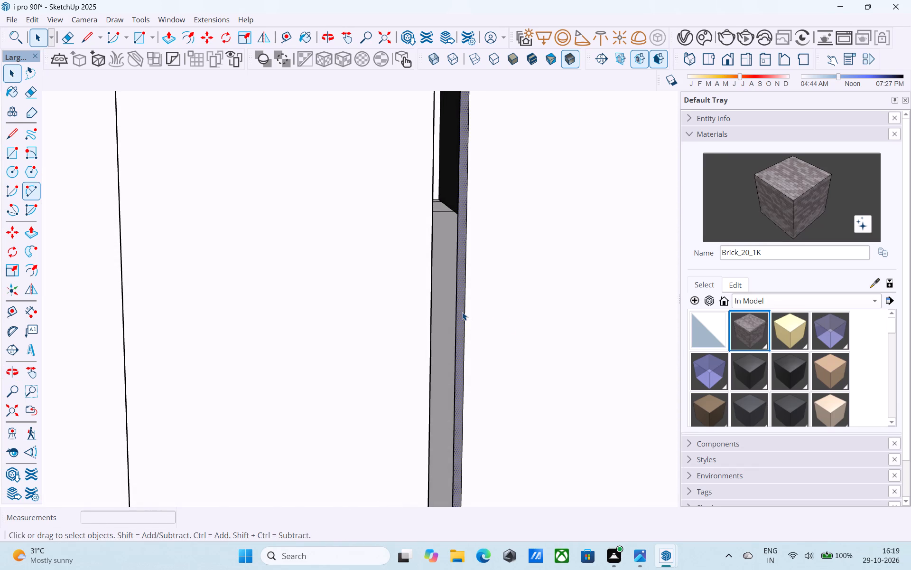
key(p)
click(462, 312)
middle_drag(448, 312, 309, 315)
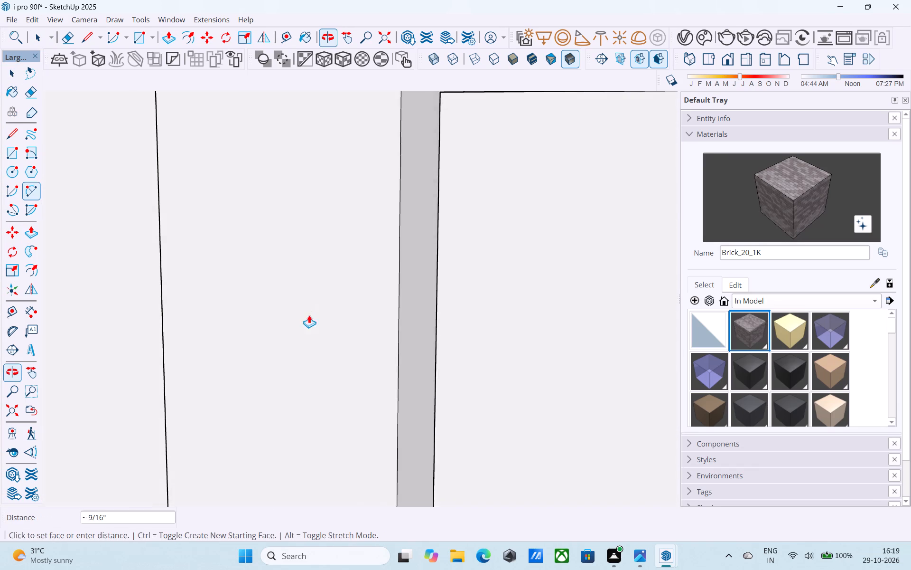
click(400, 305)
Extend the opposite end of the side railing panel by 1 1/2" to meet the far jamb.
scroll(367, 305, down, 19)
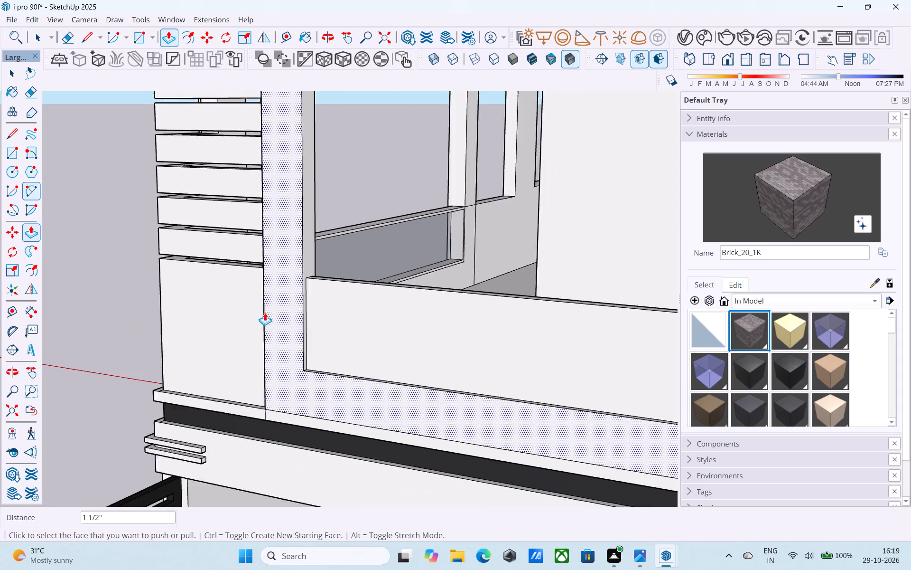
scroll(265, 313, down, 6)
scroll(537, 345, up, 13)
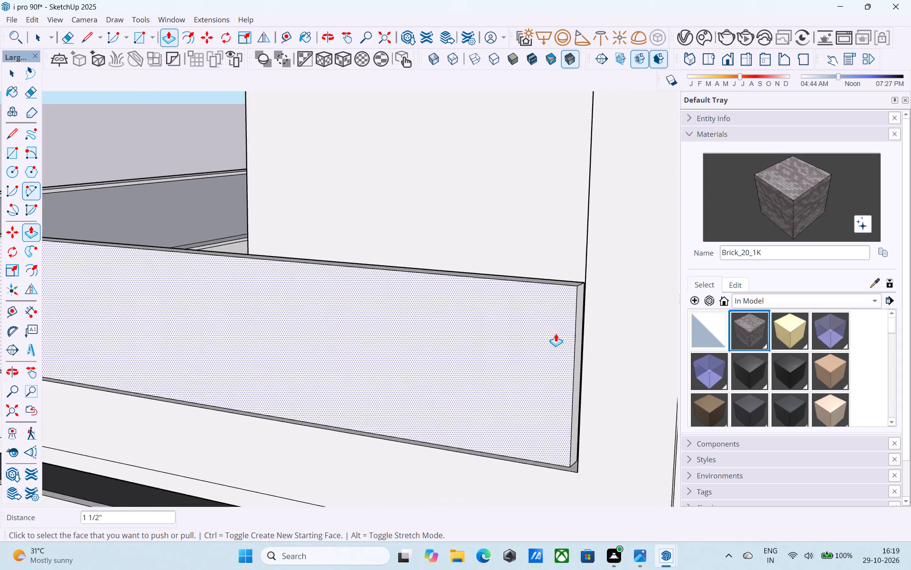
scroll(556, 333, up, 3)
click(586, 326)
middle_drag(587, 326, 817, 368)
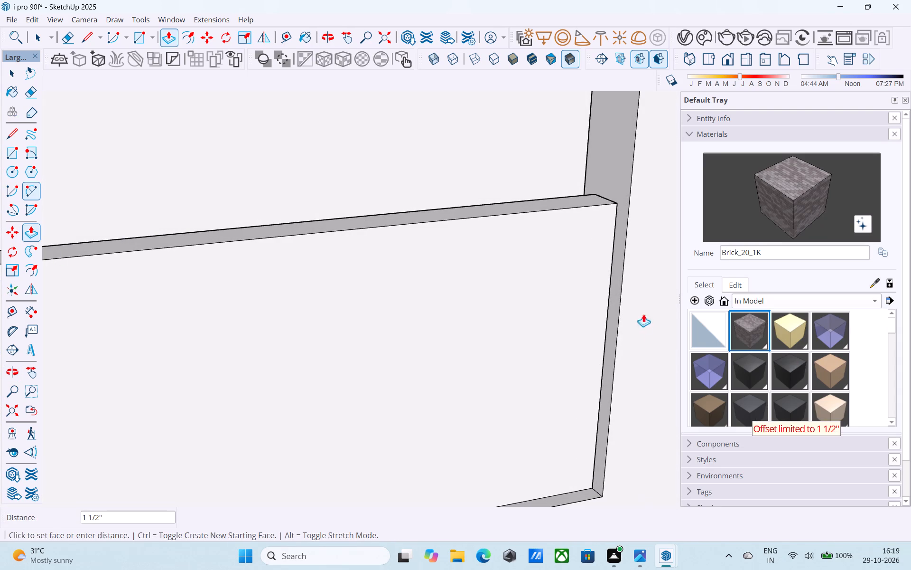
click(619, 289)
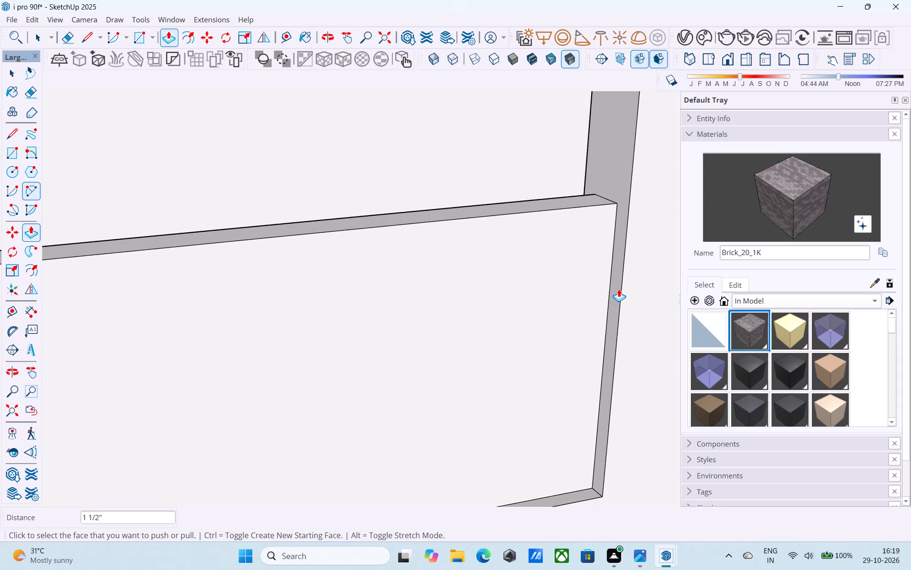
Offset the outer face of the side railing panel inward by 1" to outline its frame.
scroll(619, 289, down, 8)
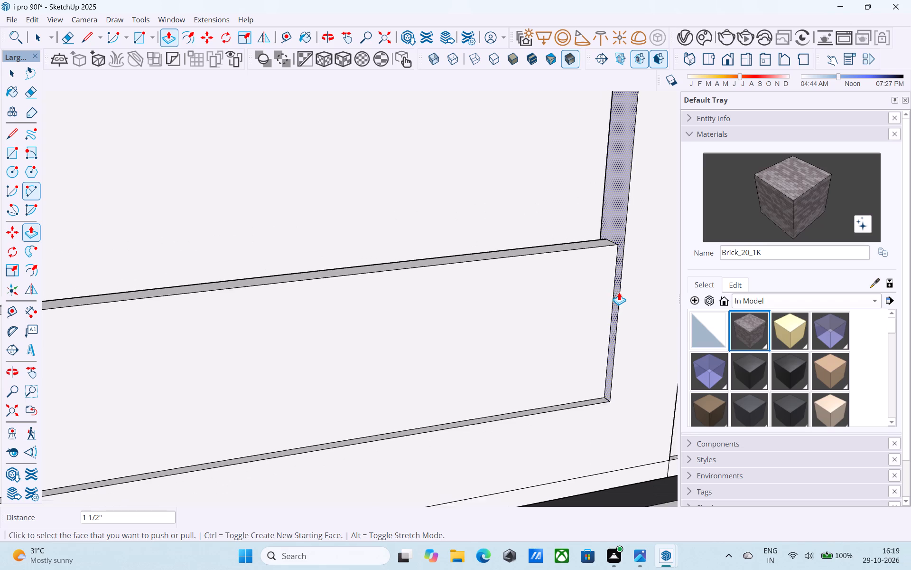
scroll(619, 292, down, 2)
middle_drag(619, 292, 601, 280)
key(space)
scroll(603, 276, down, 5)
middle_drag(530, 319, 559, 321)
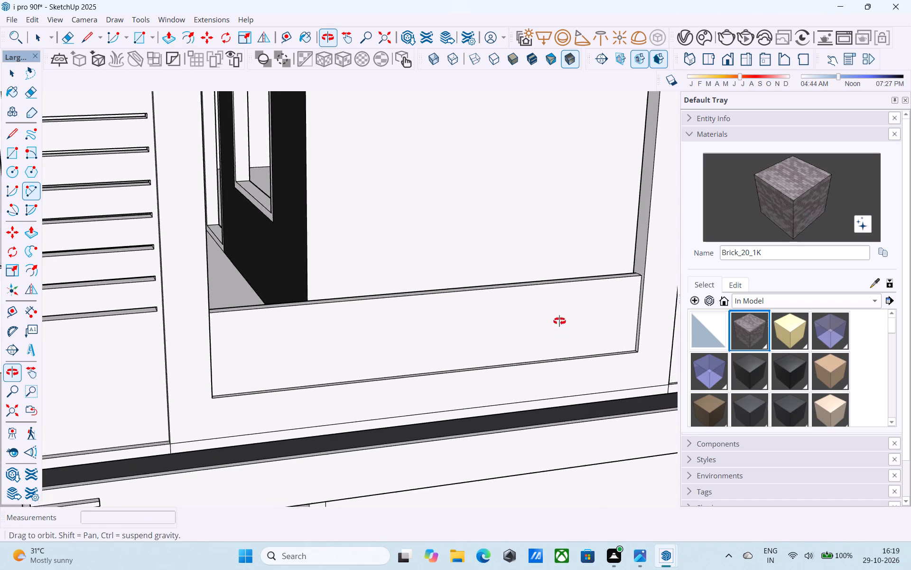
middle_drag(559, 321, 526, 313)
click(479, 328)
scroll(481, 330, up, 3)
key(f)
click(481, 330)
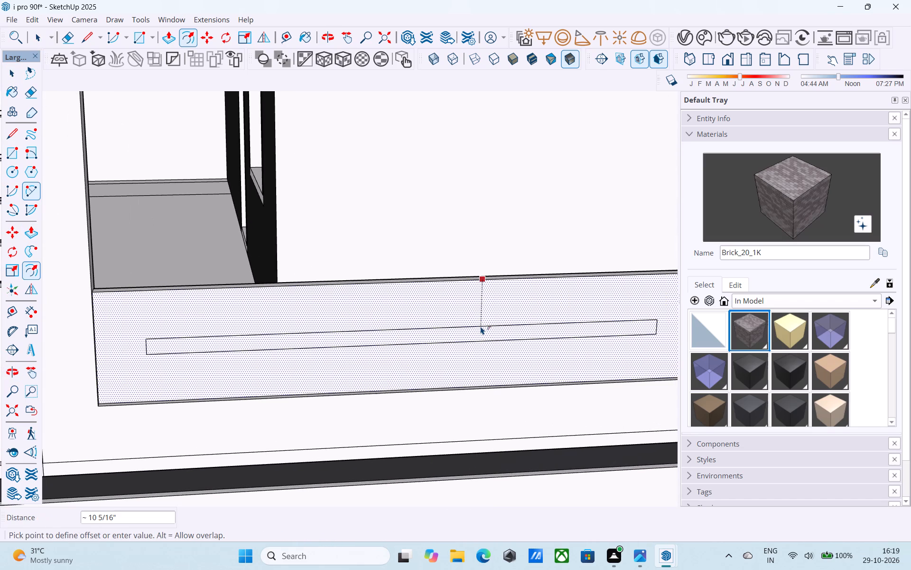
key(1)
key(shift+quotedbl)
key(Return)
Push the face inside the railing outline back 3" to hollow the panel into an open frame.
key(space)
click(487, 324)
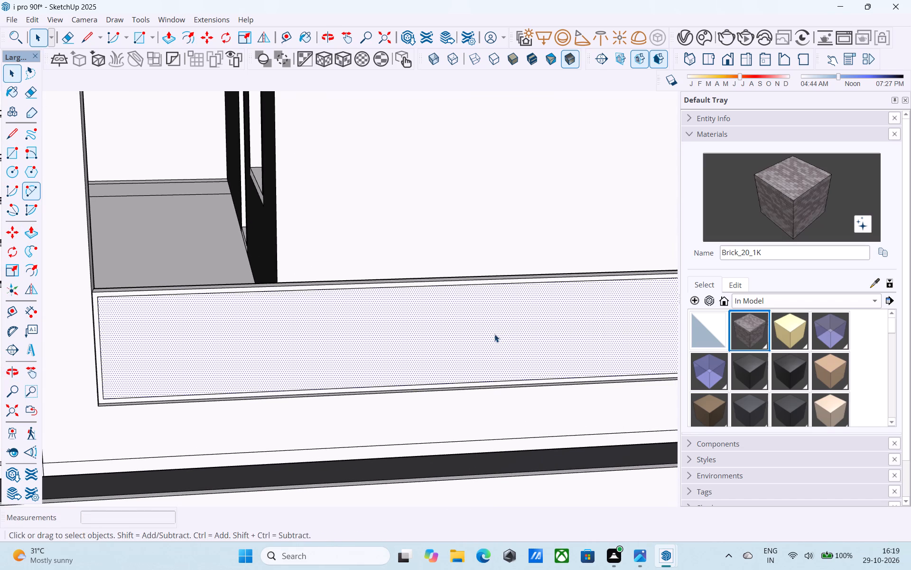
key(p)
click(501, 338)
scroll(501, 338, up, 2)
click(489, 312)
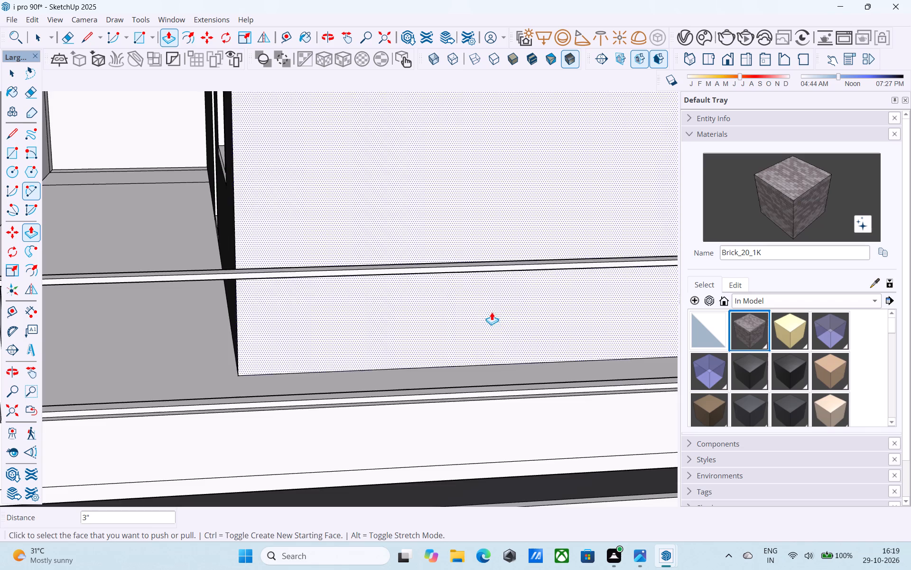
Draw a 10' 10" by 1' 10" rectangle filling the railing frame along its inner back edges.
scroll(492, 312, down, 5)
middle_drag(494, 359, 271, 284)
scroll(326, 350, up, 5)
middle_drag(317, 333, 305, 314)
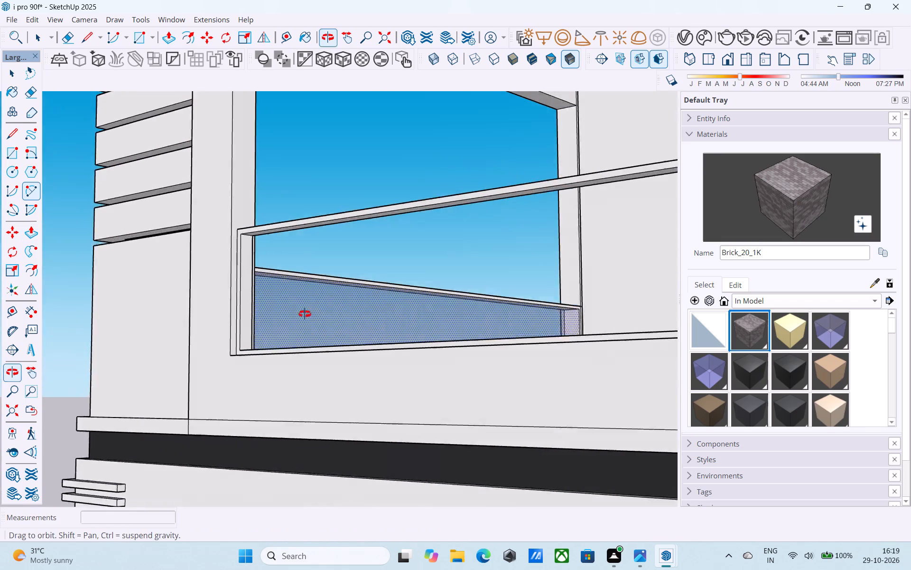
middle_drag(305, 314, 301, 299)
key(r)
scroll(266, 234, up, 3)
scroll(228, 197, up, 3)
click(226, 190)
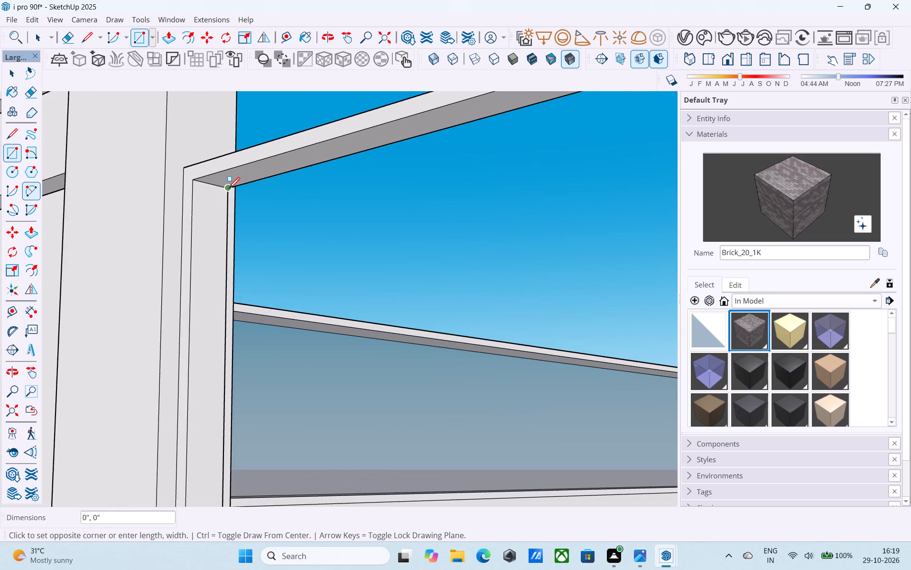
scroll(229, 194, down, 13)
middle_drag(325, 301, 713, 437)
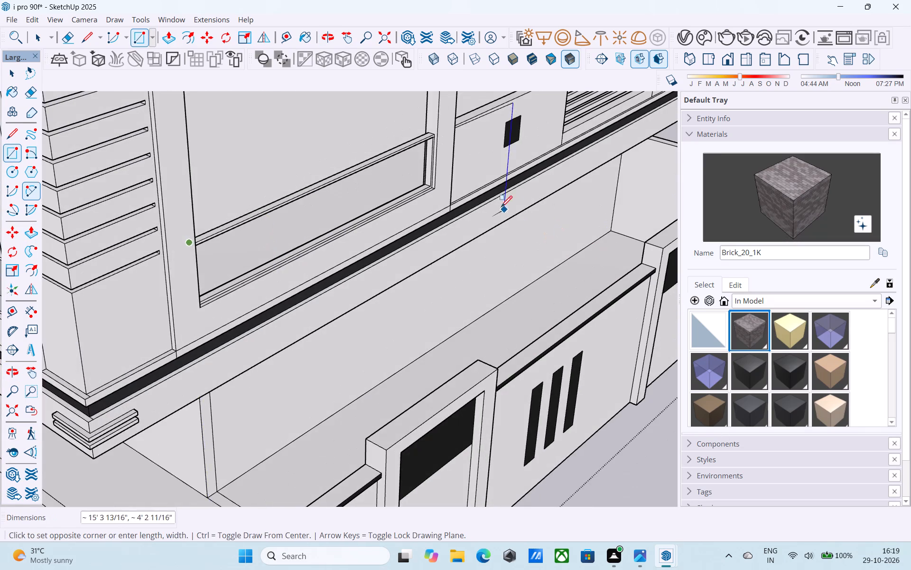
scroll(443, 198, up, 19)
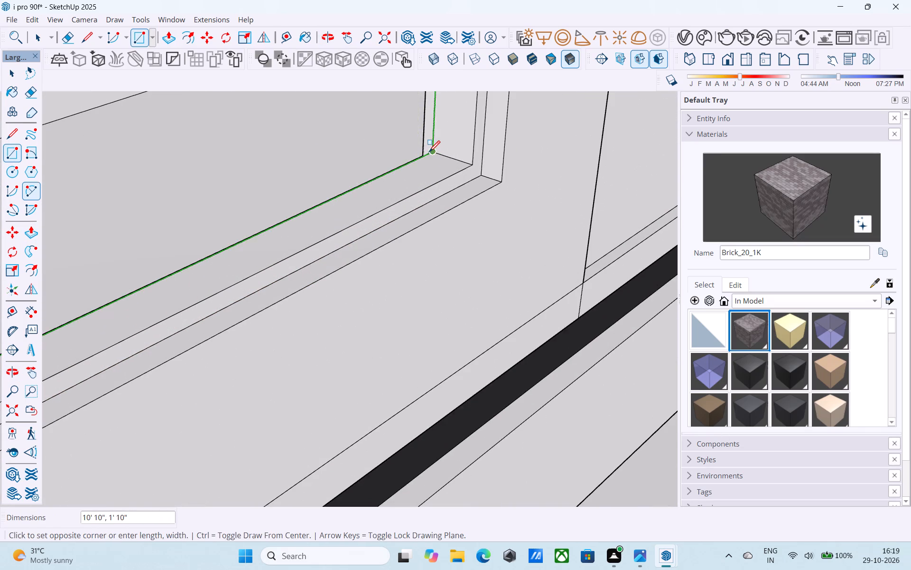
click(429, 153)
Draw a matching 10' 10" by 1' 10" rectangle across the front edges of the railing frame.
scroll(432, 151, down, 7)
shift+middle_drag(466, 185, 362, 208)
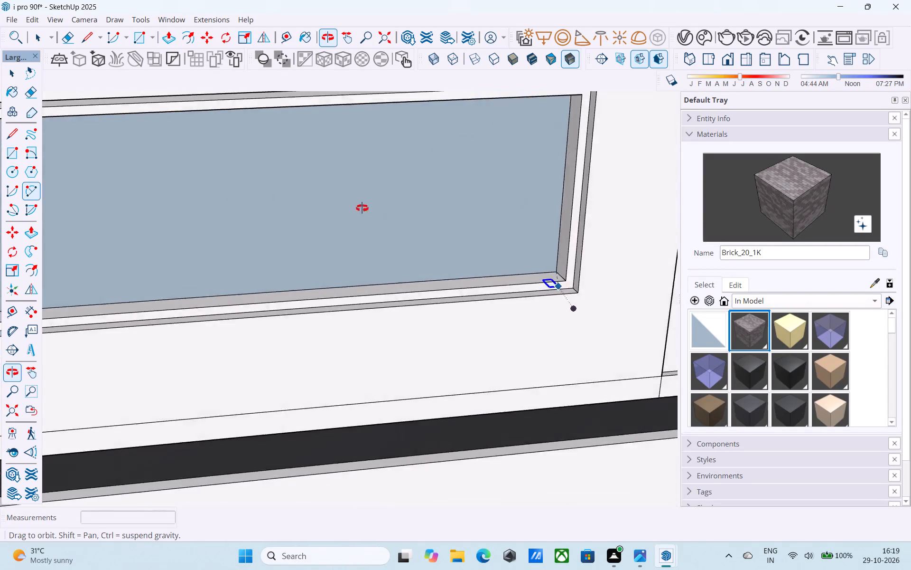
shift+middle_drag(362, 208, 420, 249)
shift+middle_drag(410, 251, 426, 277)
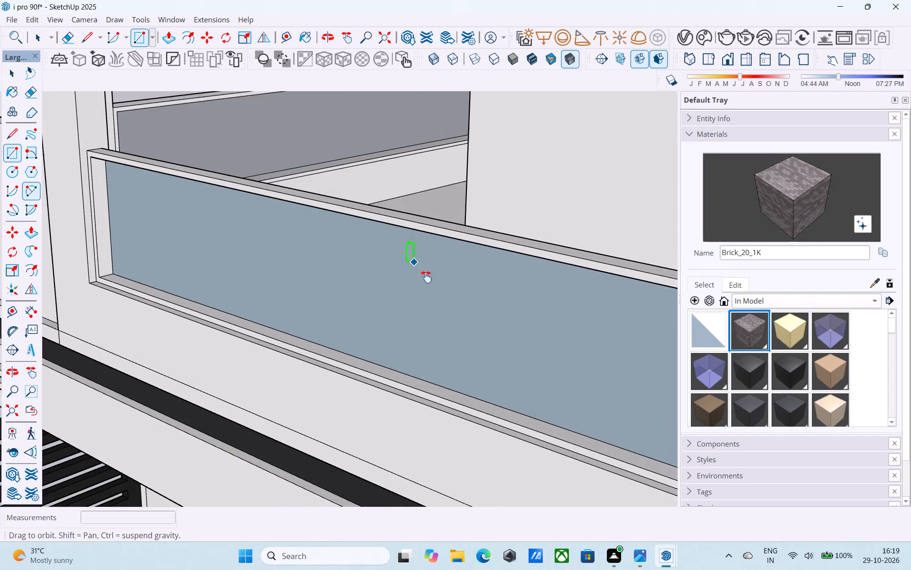
shift+middle_drag(426, 277, 470, 309)
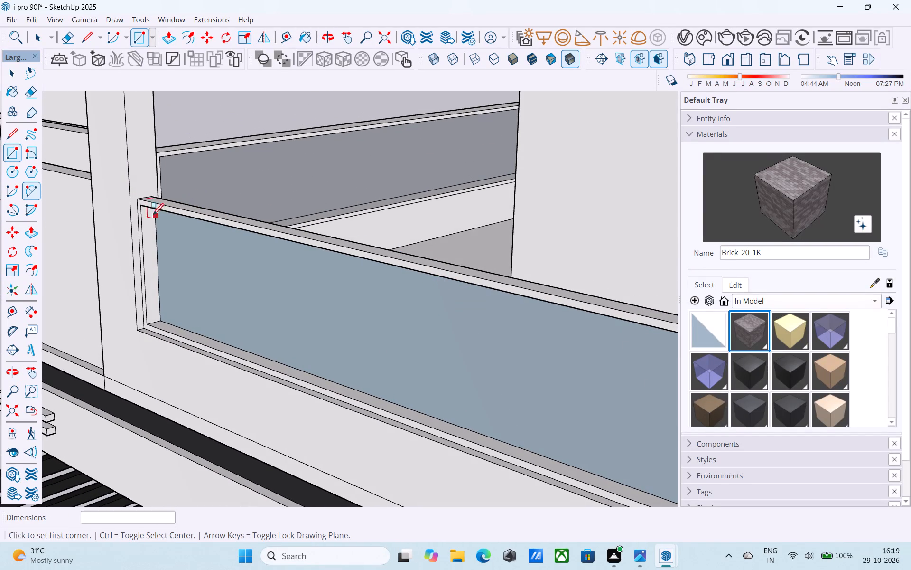
click(142, 208)
scroll(146, 210, down, 10)
middle_drag(389, 318, 760, 326)
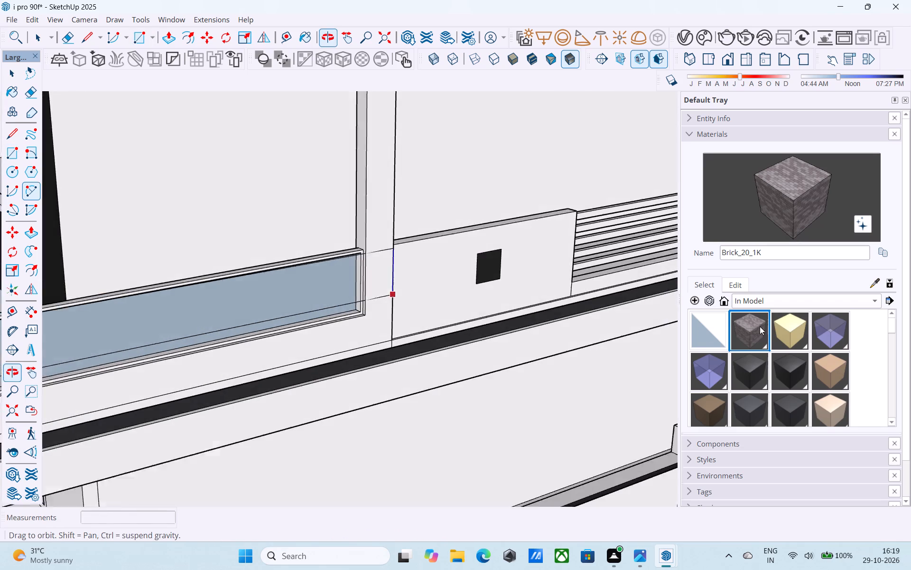
middle_drag(760, 326, 763, 326)
scroll(330, 307, up, 8)
click(387, 316)
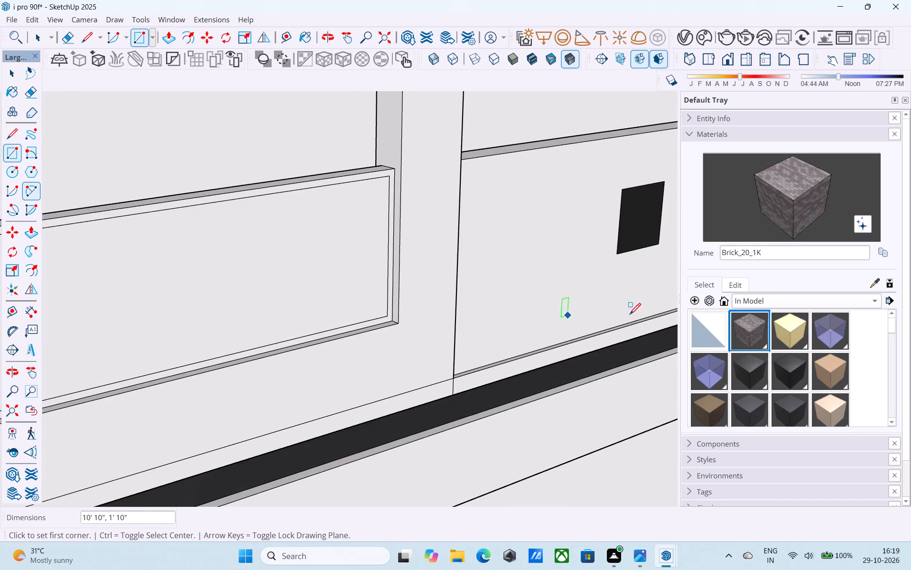
Paint the outer and inner faces of the side railing's infill panel with the Glass_Basic_1 material.
click(705, 379)
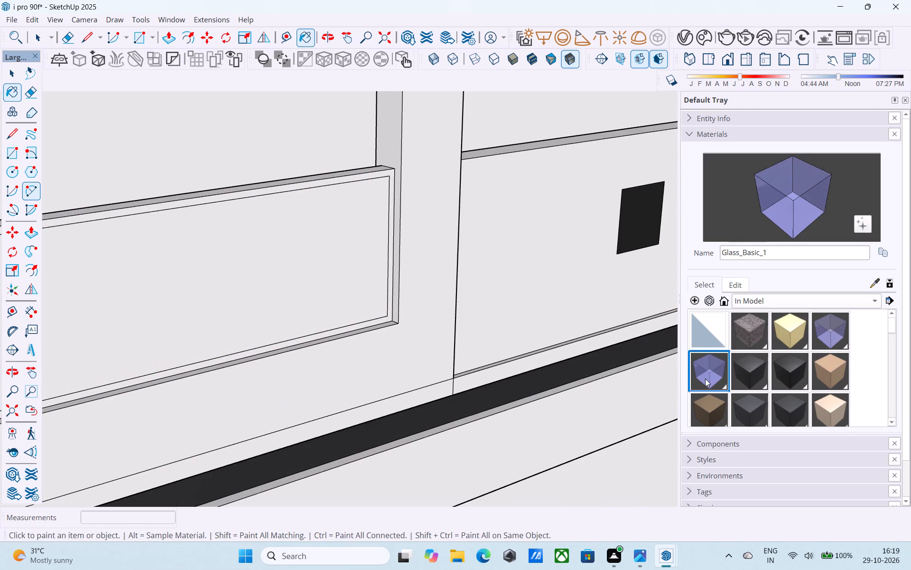
click(313, 287)
scroll(314, 285, down, 3)
middle_drag(317, 313, 643, 415)
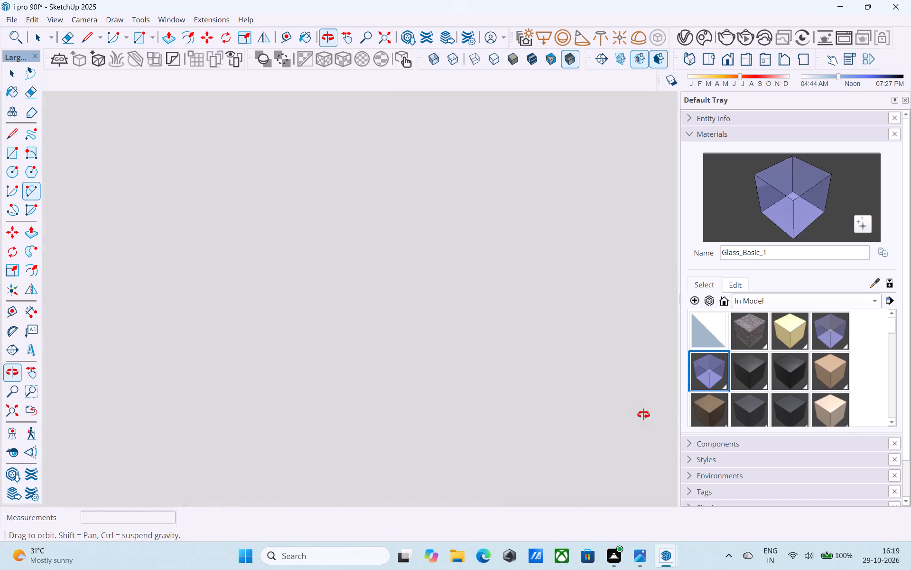
middle_drag(643, 415, 474, 334)
scroll(401, 317, up, 3)
middle_drag(396, 315, 492, 316)
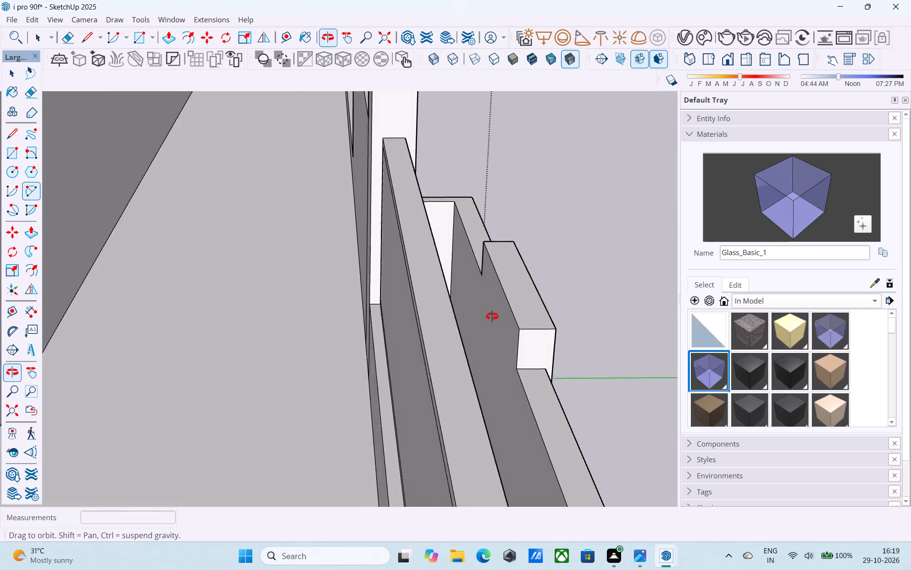
middle_drag(492, 316, 494, 316)
click(444, 321)
Examine the side glass railing against the front balcony, then the whole house elevation and compound wall.
middle_drag(456, 316, 257, 276)
scroll(242, 267, down, 10)
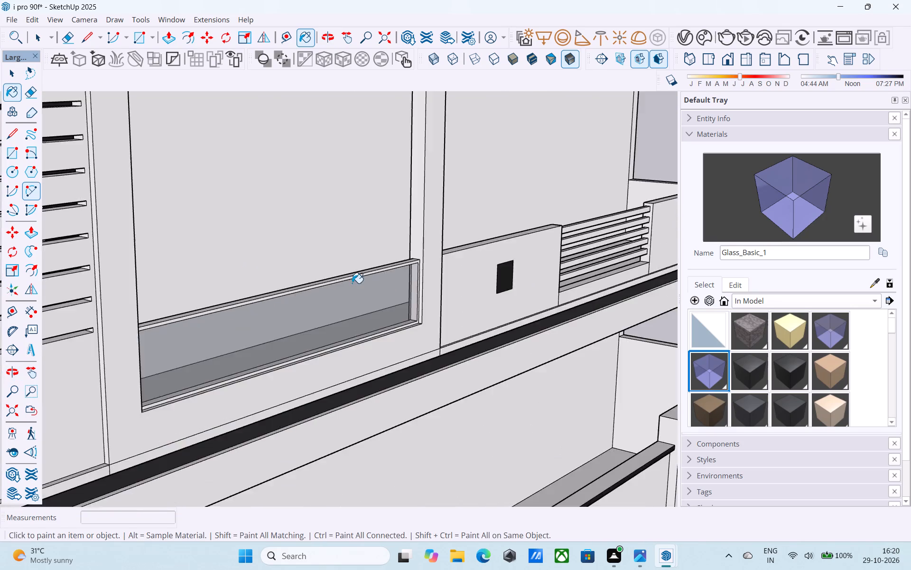
scroll(352, 283, down, 6)
middle_drag(499, 293, 495, 287)
scroll(508, 287, down, 5)
middle_drag(430, 318, 487, 305)
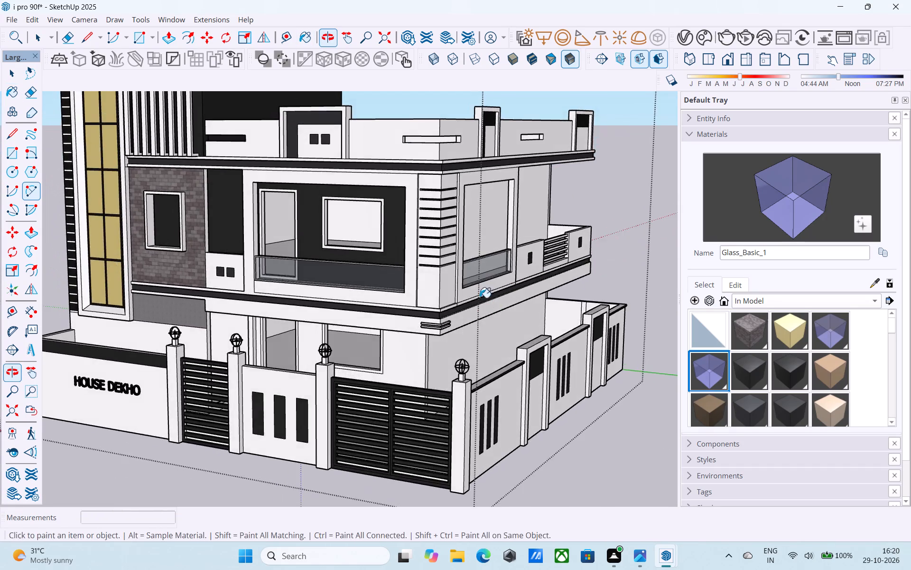
scroll(474, 289, up, 6)
scroll(472, 284, down, 5)
middle_drag(472, 286, 476, 254)
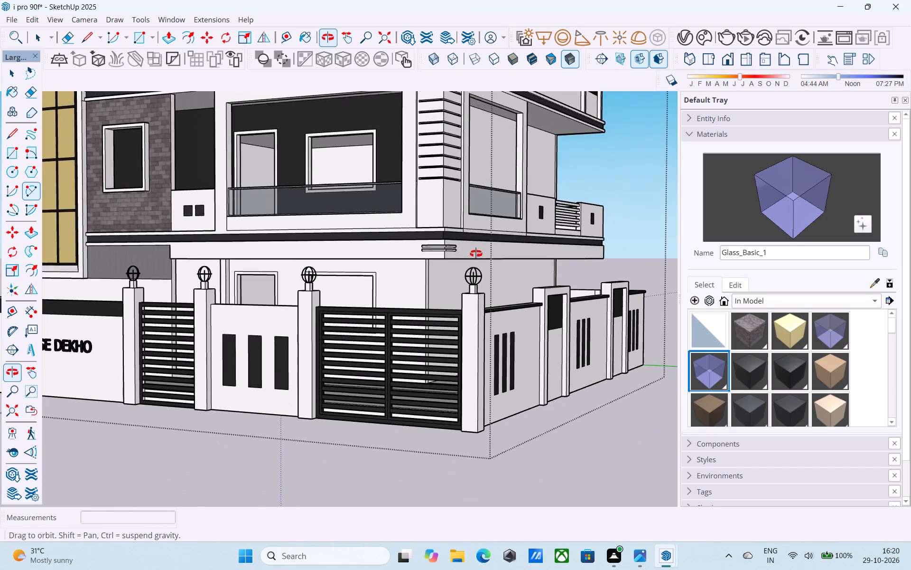
middle_drag(476, 254, 473, 266)
Check the wall height below the front balcony opening's lower corner with the Line tool.
scroll(400, 247, up, 11)
middle_drag(399, 255, 364, 321)
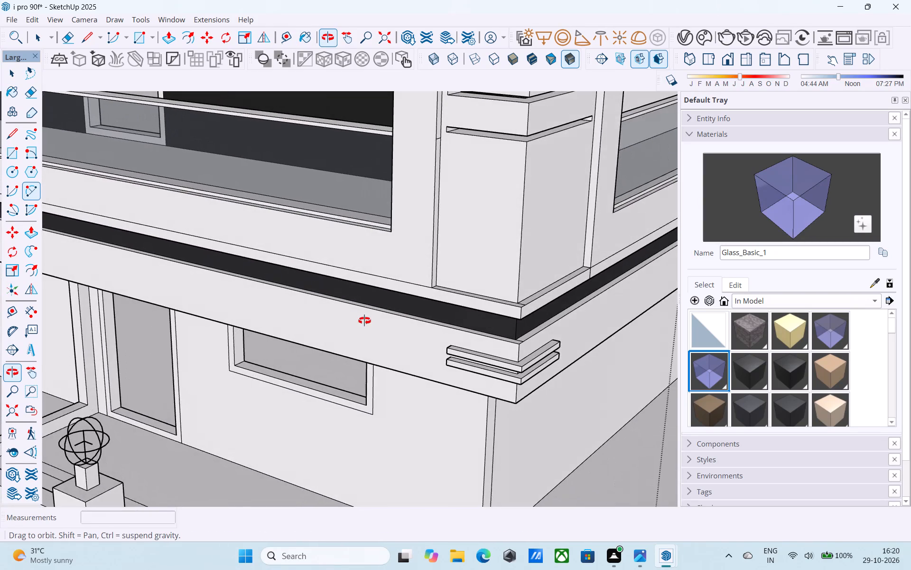
middle_drag(364, 321, 467, 327)
key(l)
scroll(388, 221, up, 4)
click(381, 225)
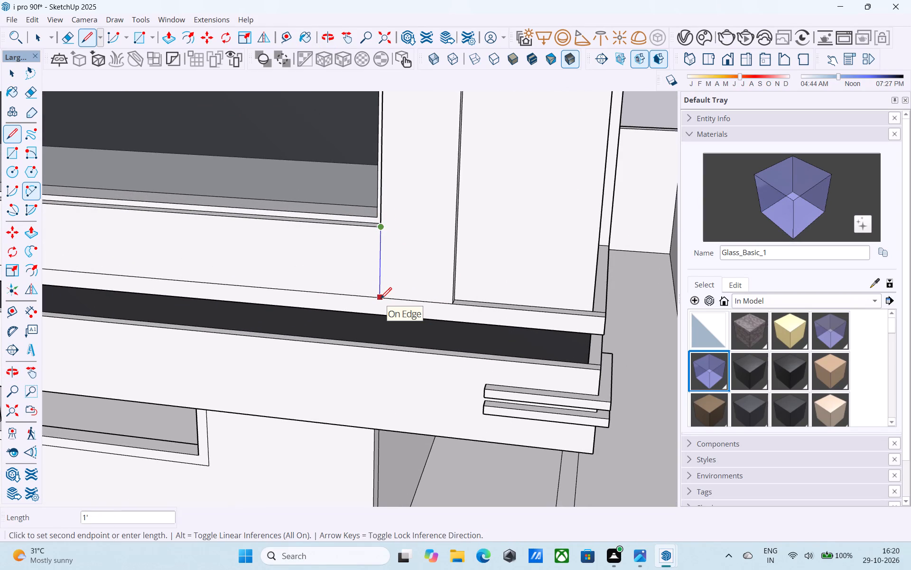
key(l)
Check the wall height below the side opening's lower corner with the Line tool.
scroll(385, 293, down, 9)
middle_drag(390, 288, 378, 284)
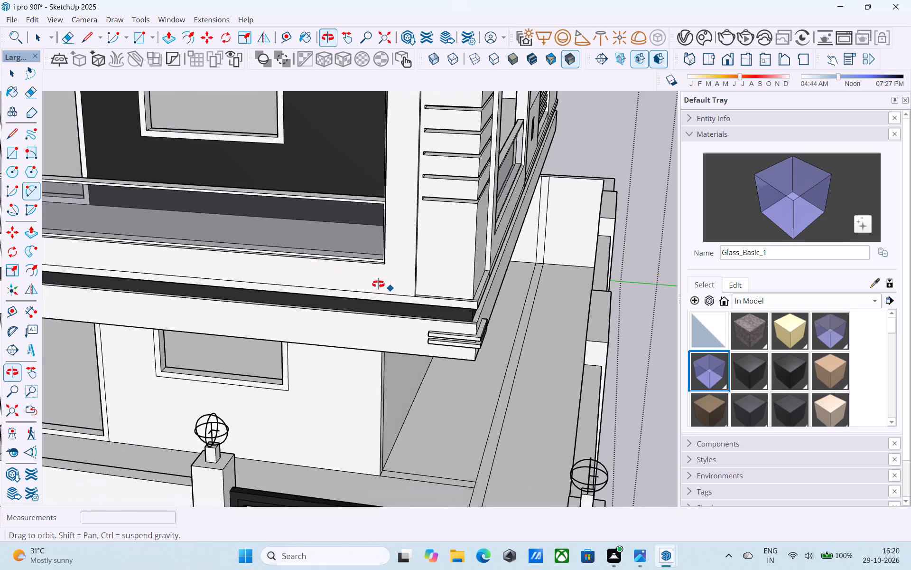
middle_drag(378, 284, 130, 269)
middle_drag(524, 298, 206, 282)
scroll(526, 385, up, 5)
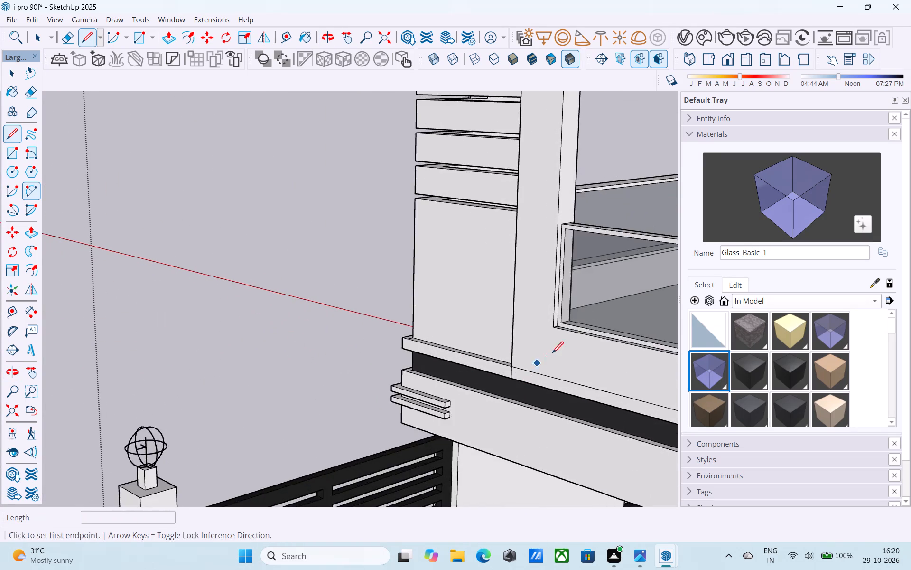
scroll(552, 354, up, 3)
click(557, 314)
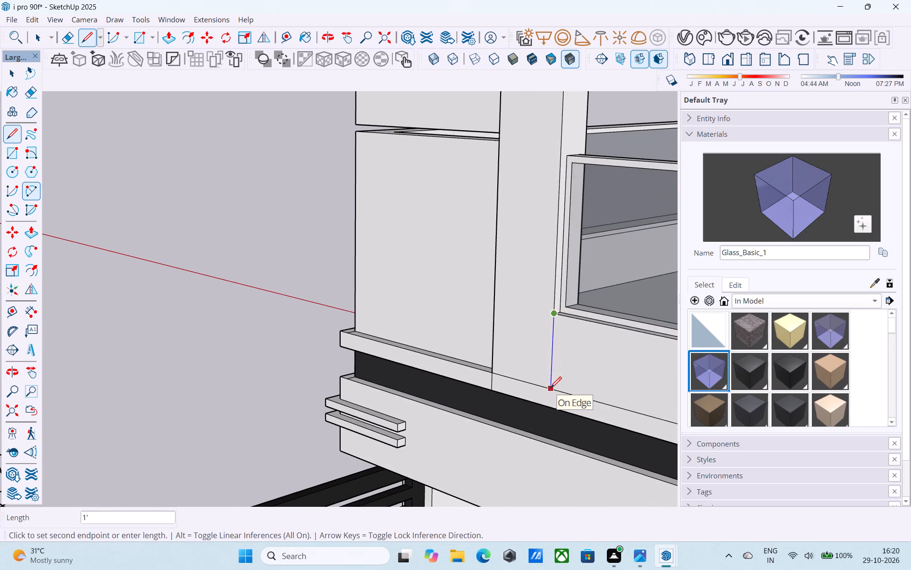
key(space)
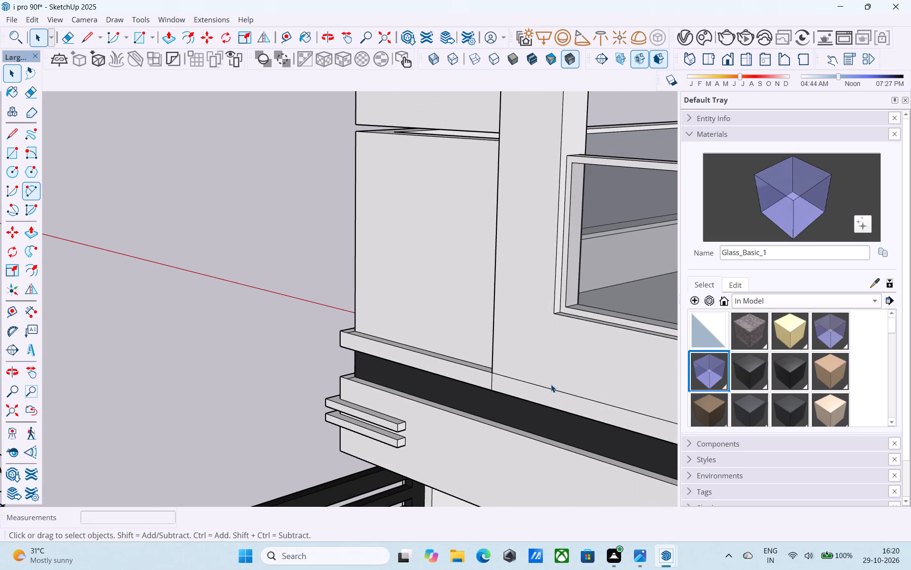
Save the model.
key(ctrl+s)
Erase the short vertical edge across the white slab band below the louvred corner column on the side elevation.
scroll(471, 370, down, 8)
scroll(484, 377, up, 10)
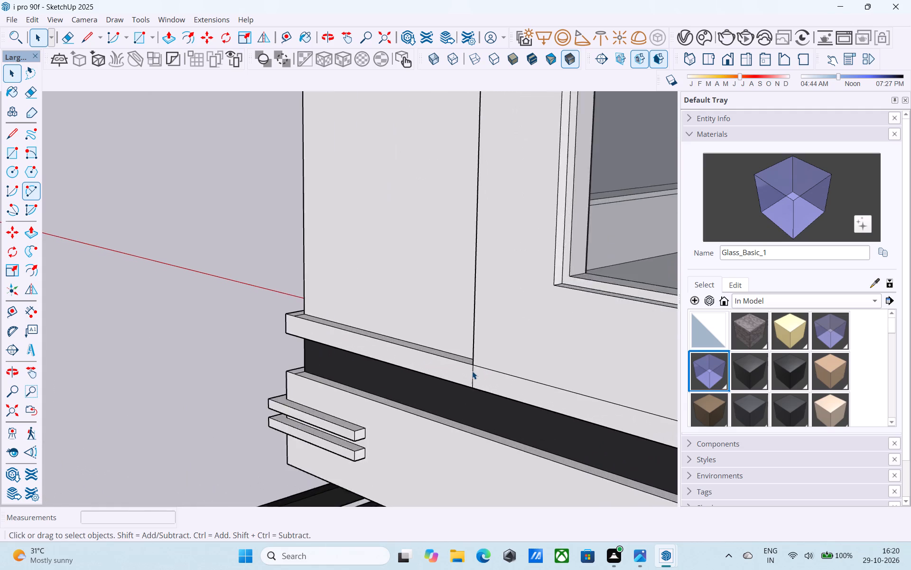
scroll(472, 371, up, 9)
key(e)
click(474, 373)
scroll(467, 378, down, 9)
middle_drag(433, 374, 541, 372)
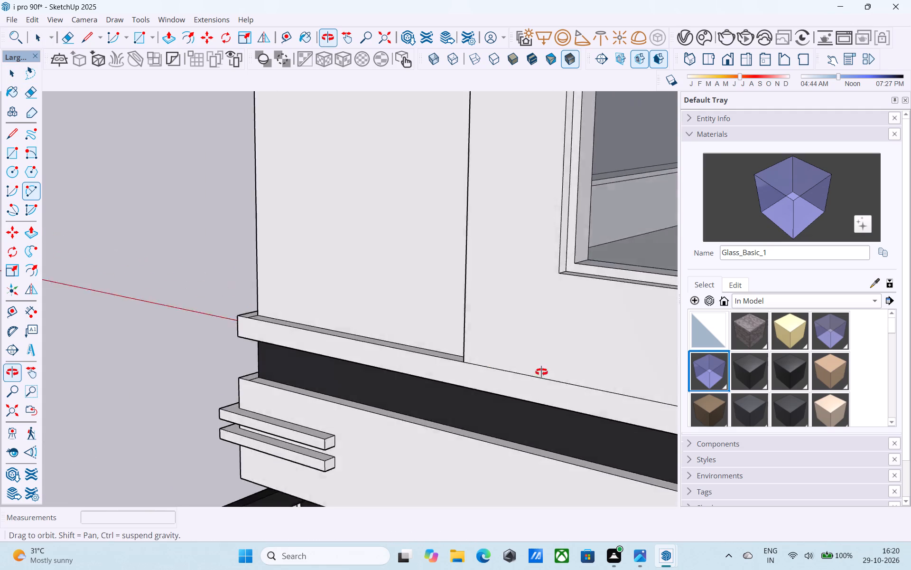
Erase the long slab-line edge below the front balcony opening and the short vertical edge under the opening's far lower corner.
middle_drag(541, 372, 879, 365)
scroll(689, 342, down, 5)
scroll(504, 334, down, 8)
middle_drag(505, 333, 539, 332)
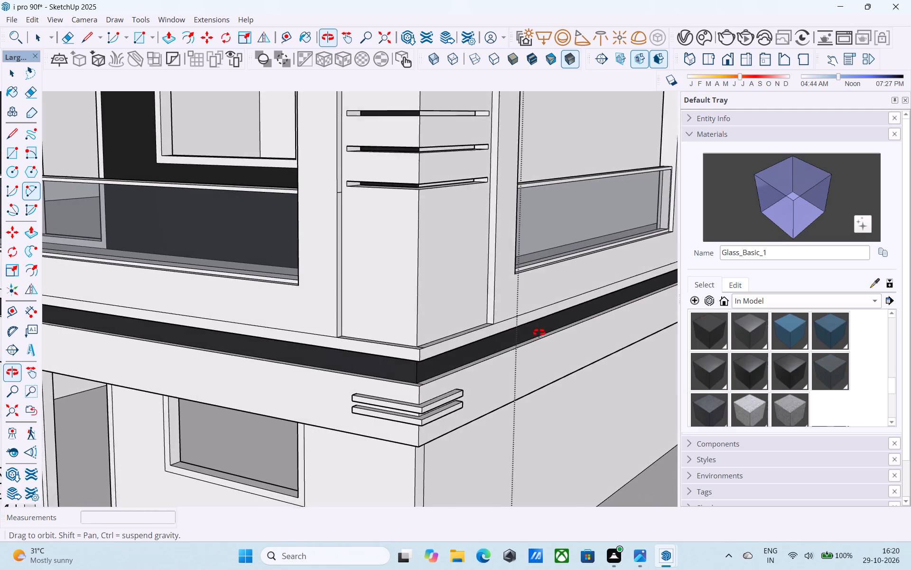
middle_drag(539, 332, 552, 332)
scroll(552, 332, down, 4)
scroll(387, 326, up, 4)
click(390, 333)
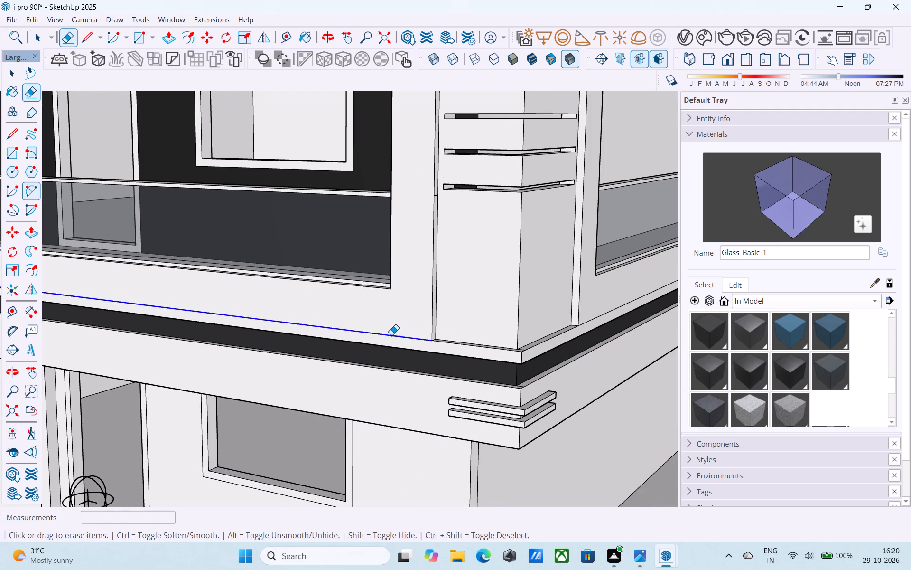
scroll(388, 336, down, 5)
scroll(99, 287, up, 6)
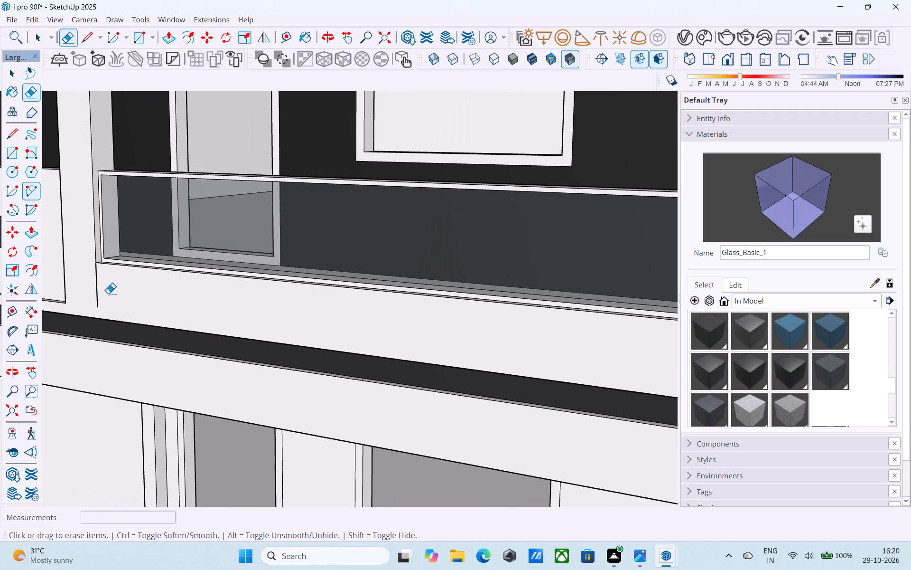
drag(105, 294, 93, 292)
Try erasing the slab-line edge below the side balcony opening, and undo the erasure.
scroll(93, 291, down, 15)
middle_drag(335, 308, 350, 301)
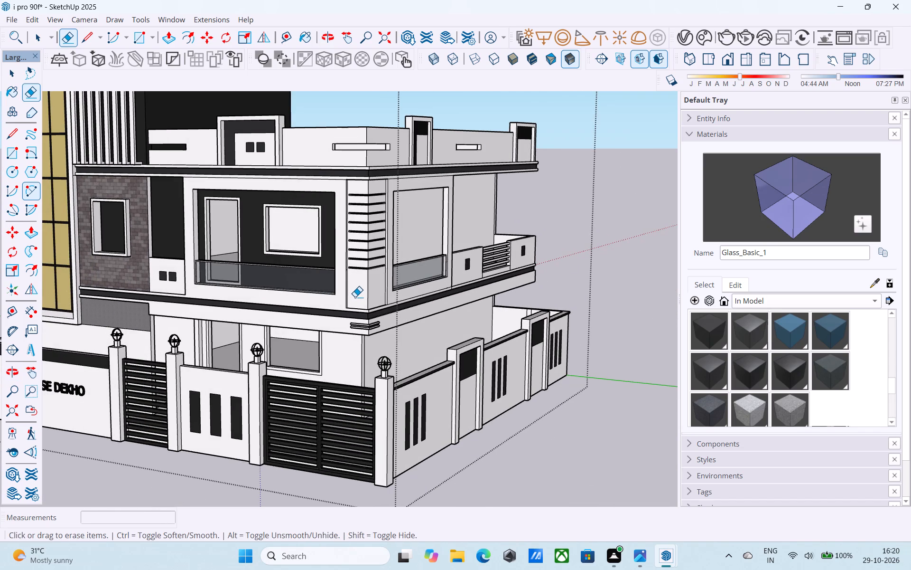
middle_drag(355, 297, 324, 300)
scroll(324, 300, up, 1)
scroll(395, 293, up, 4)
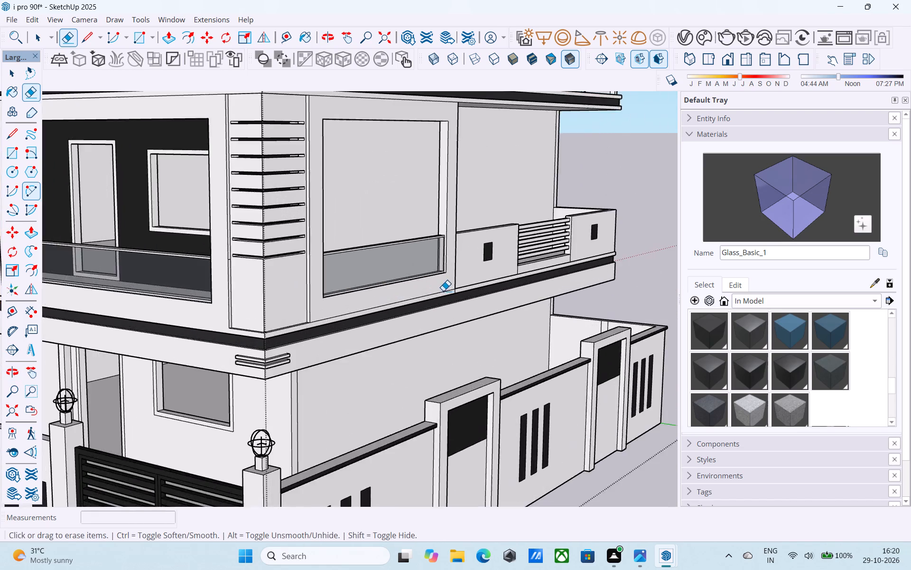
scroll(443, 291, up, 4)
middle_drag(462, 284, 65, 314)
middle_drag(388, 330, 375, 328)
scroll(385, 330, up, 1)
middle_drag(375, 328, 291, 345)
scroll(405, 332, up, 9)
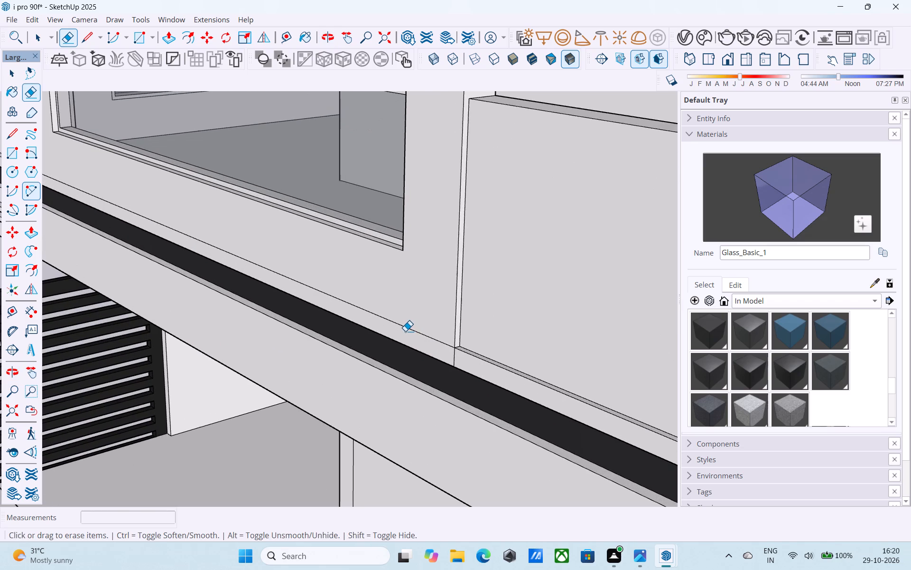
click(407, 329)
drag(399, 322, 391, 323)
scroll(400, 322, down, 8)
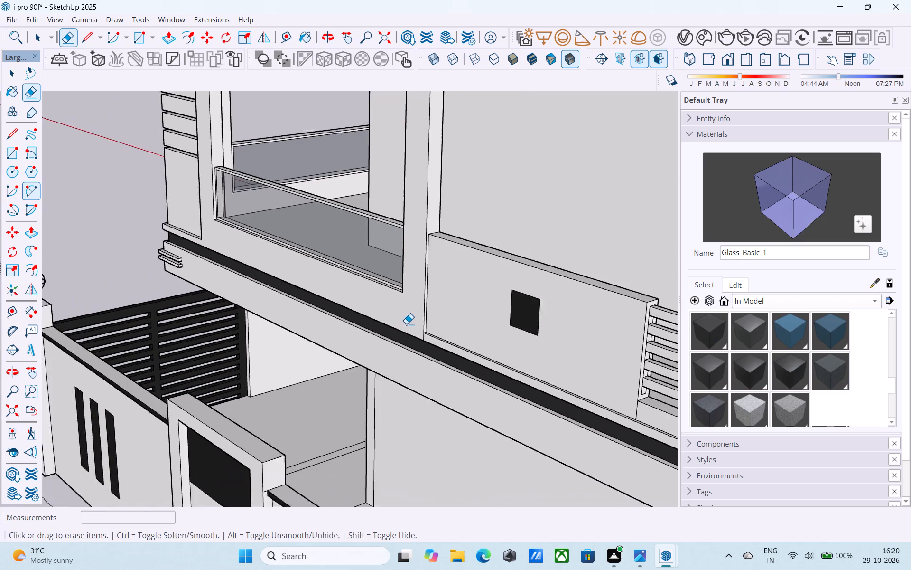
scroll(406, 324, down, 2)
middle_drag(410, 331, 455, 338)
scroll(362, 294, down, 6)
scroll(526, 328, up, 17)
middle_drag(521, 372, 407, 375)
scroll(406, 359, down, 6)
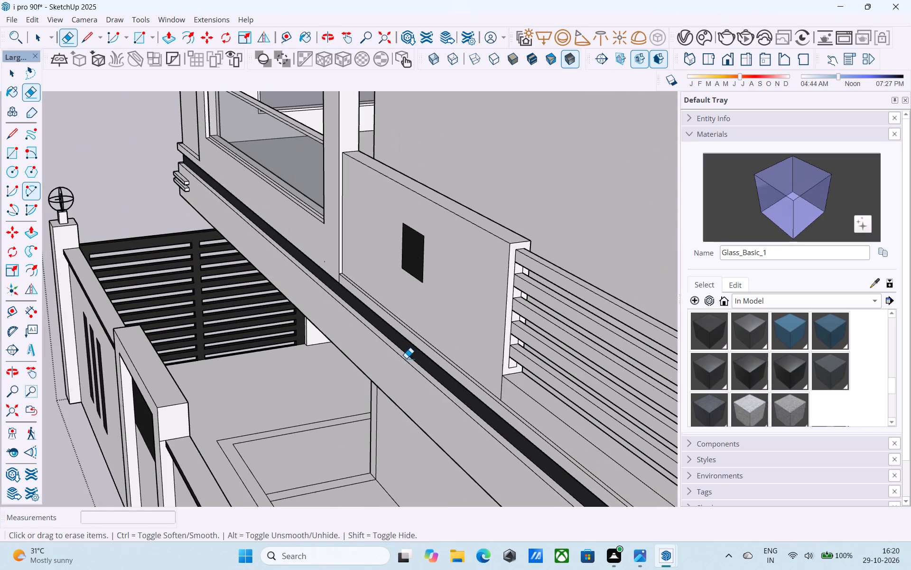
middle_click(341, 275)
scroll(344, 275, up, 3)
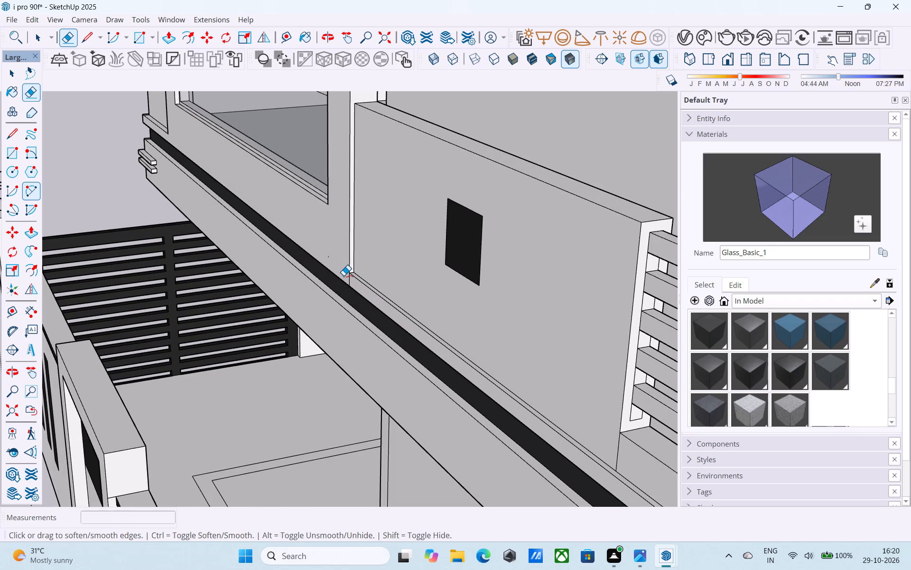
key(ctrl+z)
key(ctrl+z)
Push/Pull the wall face framing the side balcony opening outward by 1", flush with the adjoining parapet wall.
key(space)
click(346, 259)
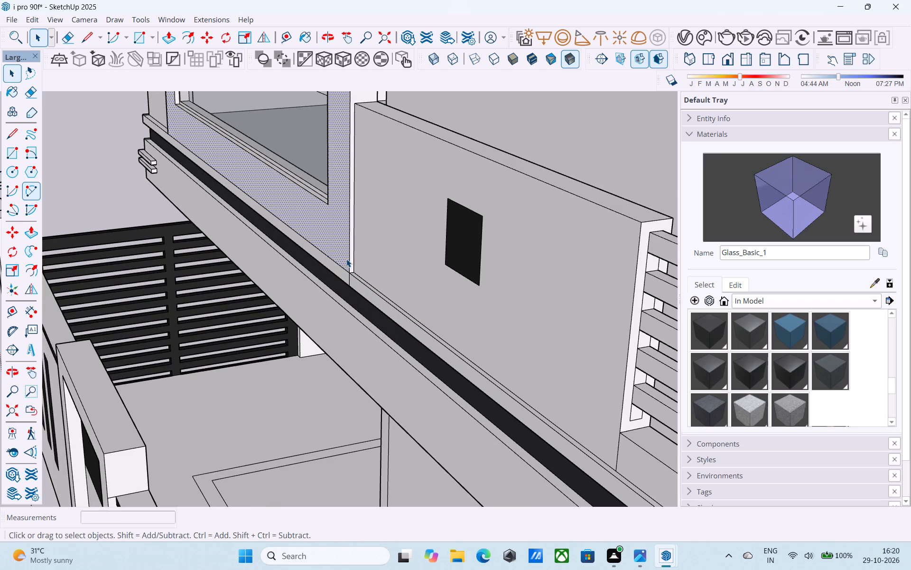
scroll(346, 259, up, 1)
key(p)
click(346, 259)
click(365, 266)
key(space)
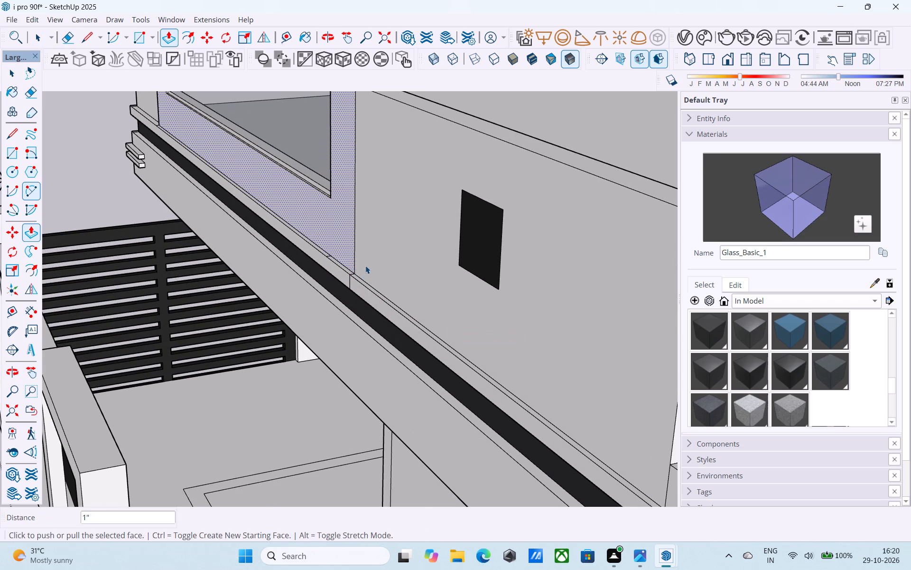
Erase the vertical seam between the side opening's frame and the parapet wall, plus the short leftover edges at its base.
scroll(365, 266, down, 6)
middle_drag(368, 274, 371, 287)
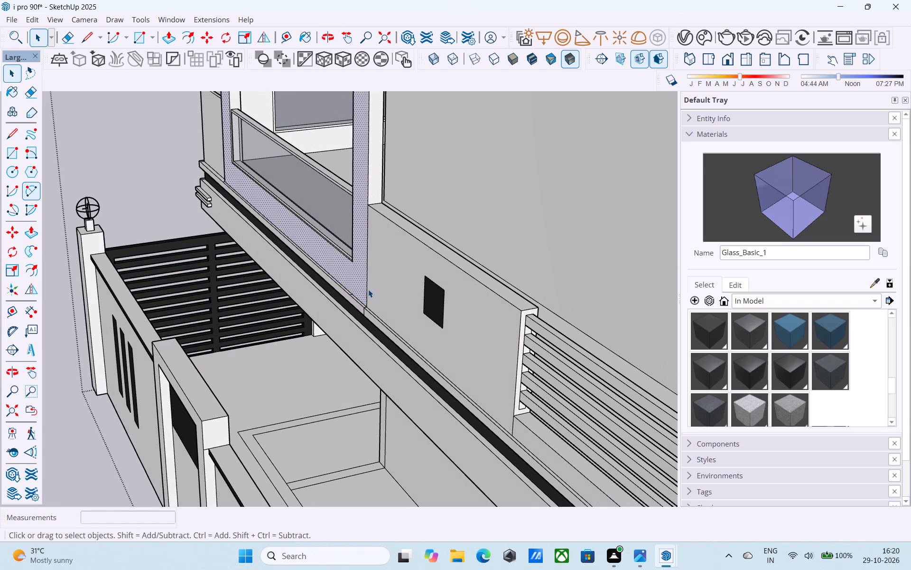
scroll(358, 295, up, 4)
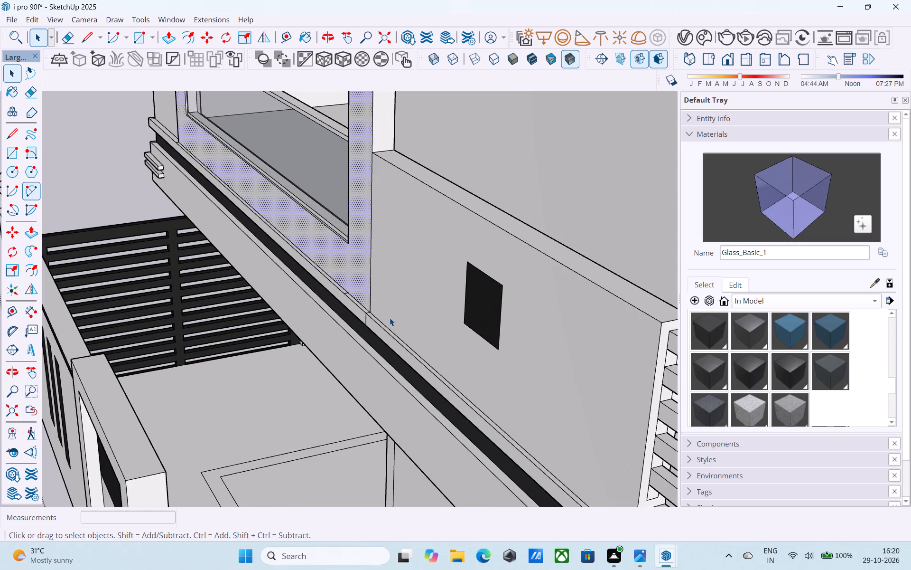
scroll(379, 324, up, 11)
key(e)
drag(361, 314, 349, 306)
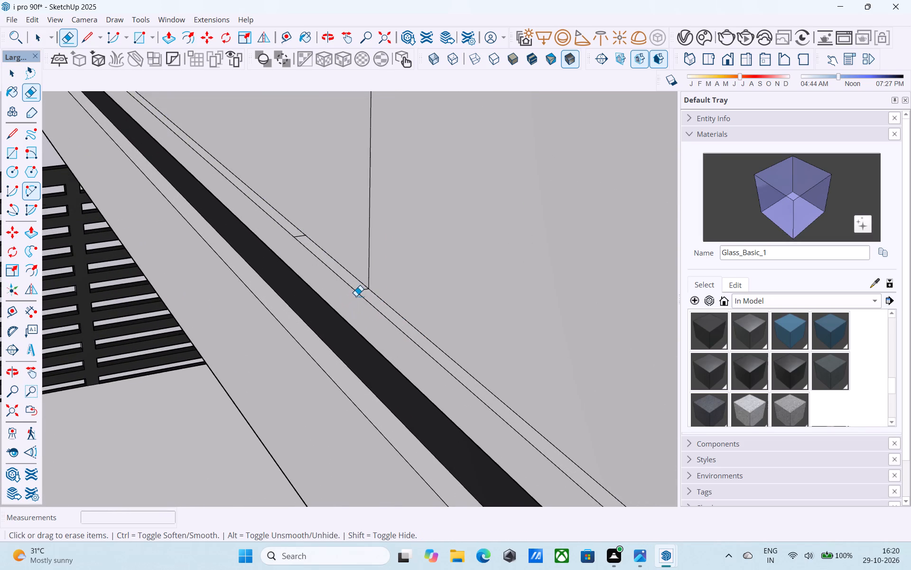
scroll(355, 296, up, 7)
click(367, 287)
scroll(364, 293, down, 20)
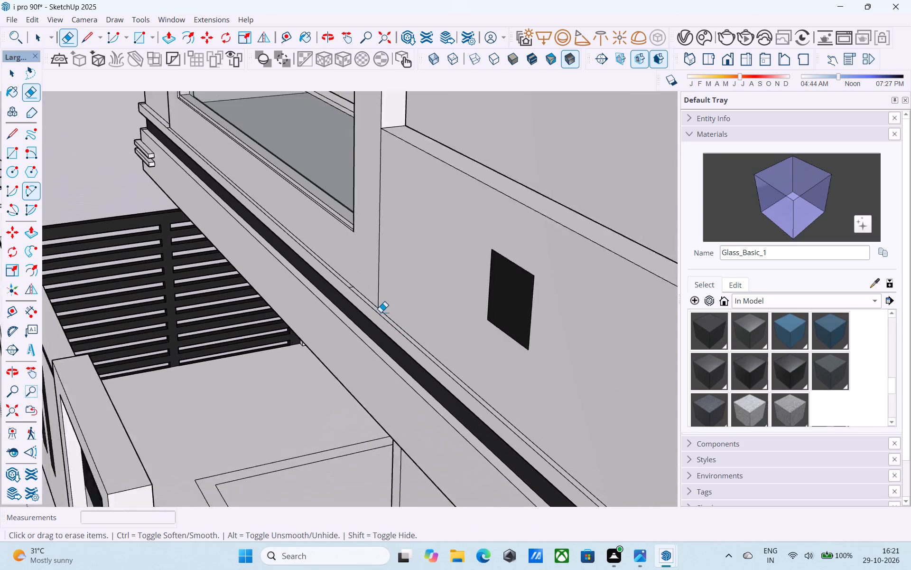
scroll(381, 312, down, 8)
middle_drag(381, 311, 390, 309)
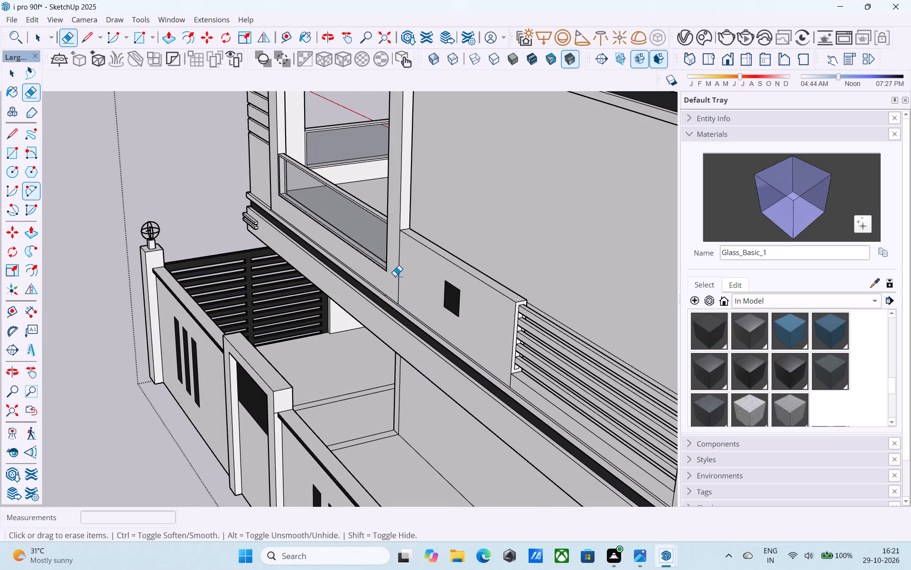
scroll(403, 256, up, 5)
drag(403, 256, 395, 256)
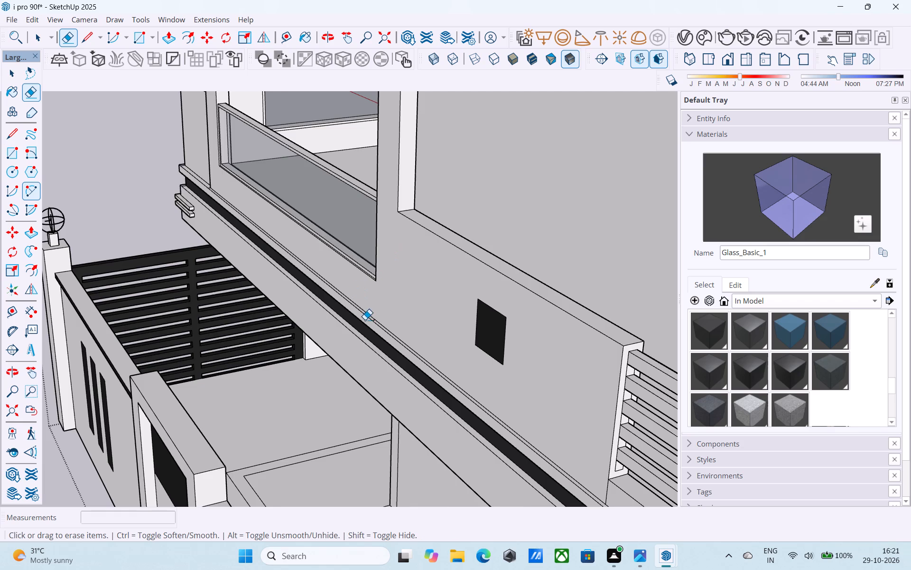
scroll(365, 320, up, 12)
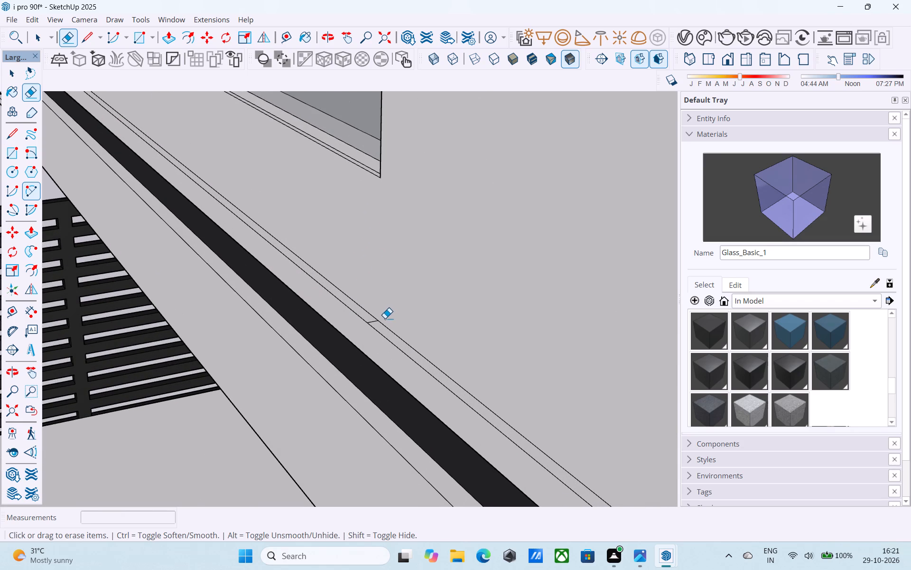
scroll(381, 319, up, 9)
drag(369, 325, 364, 323)
scroll(365, 323, down, 11)
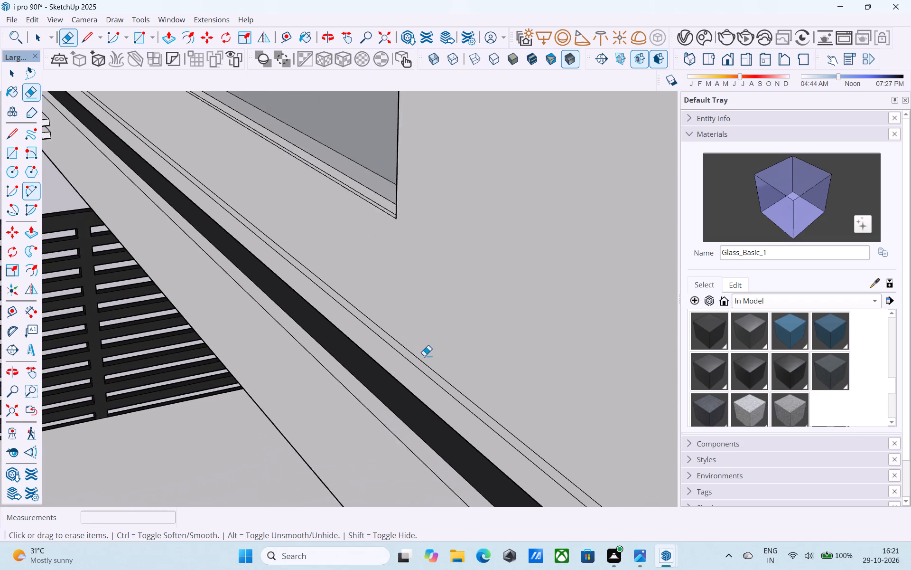
Erase the short leftover edge on the slab ledge where the side frame meets the louvred corner column.
scroll(424, 356, down, 13)
scroll(281, 254, up, 13)
middle_drag(226, 197, 436, 236)
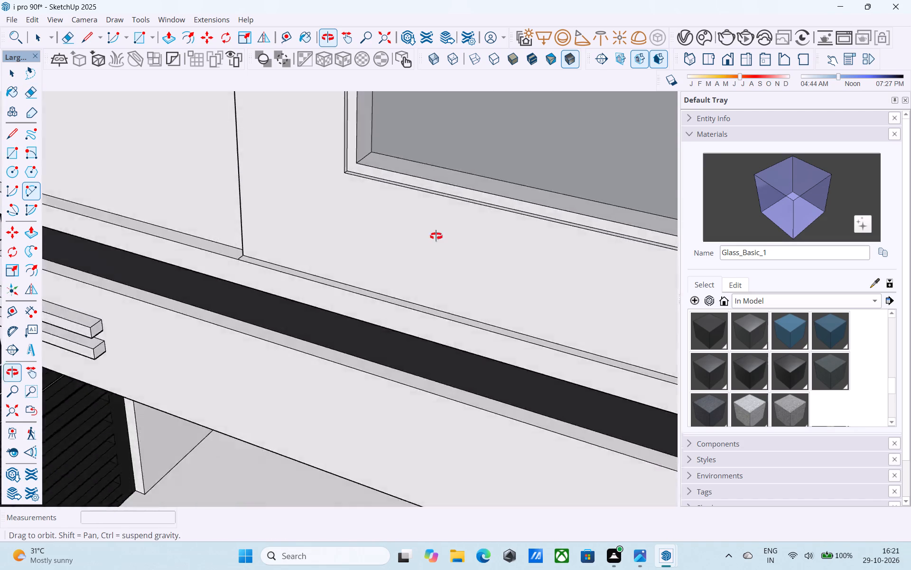
middle_drag(436, 236, 593, 284)
scroll(268, 292, up, 9)
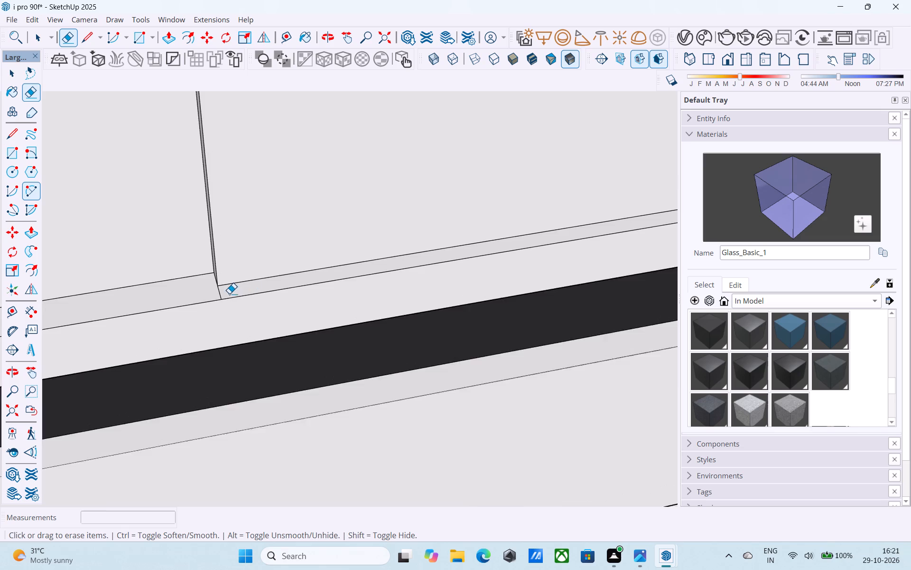
scroll(229, 294, up, 2)
drag(210, 290, 218, 288)
scroll(292, 276, down, 20)
scroll(292, 276, down, 2)
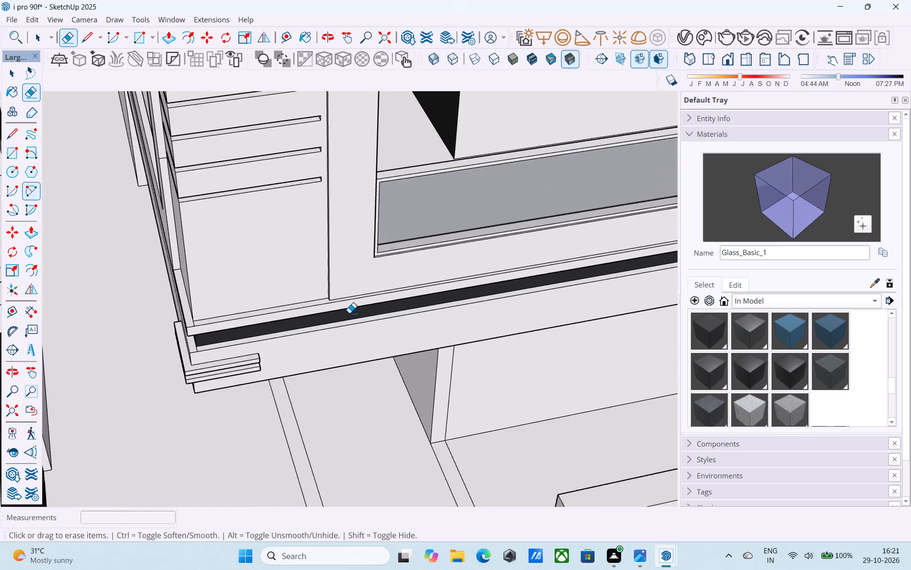
Save the model.
scroll(349, 313, down, 4)
middle_drag(350, 317, 394, 294)
shift+middle_drag(424, 277, 412, 293)
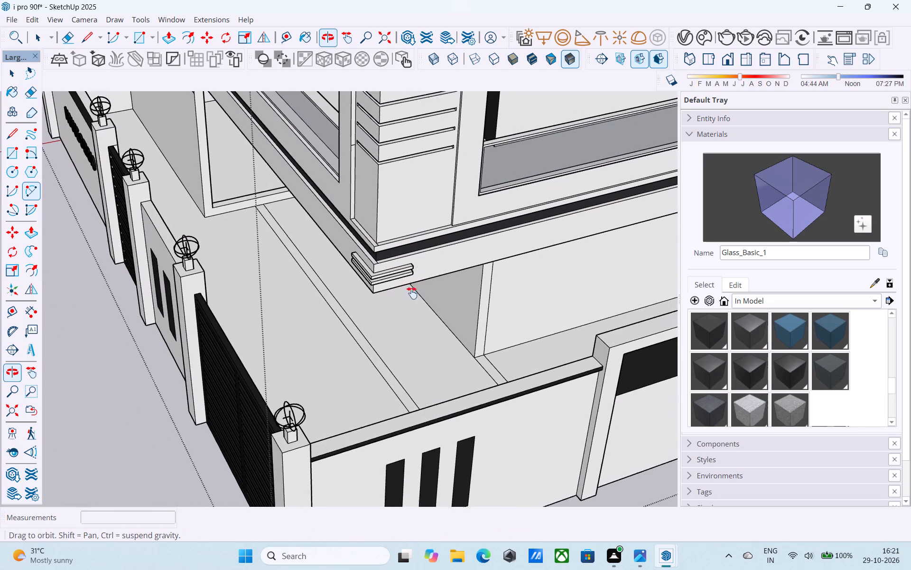
shift+middle_drag(412, 293, 511, 324)
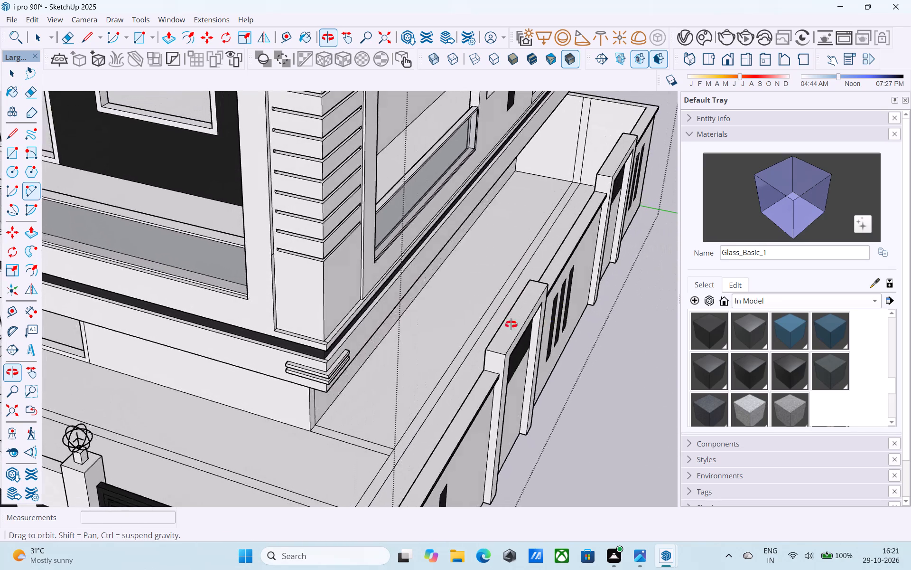
shift+middle_drag(511, 324, 396, 341)
scroll(388, 330, down, 5)
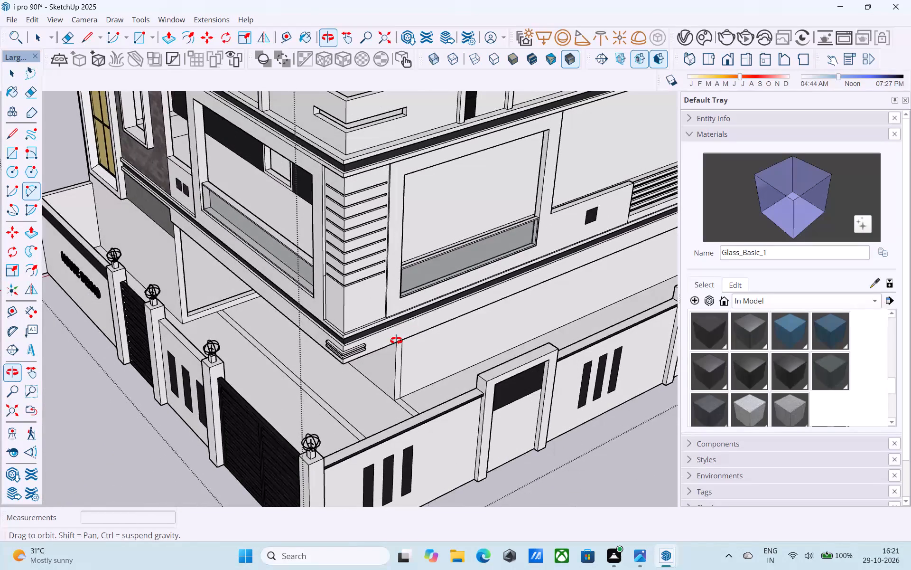
shift+middle_drag(396, 341, 399, 339)
scroll(403, 332, down, 5)
shift+middle_drag(428, 323, 418, 353)
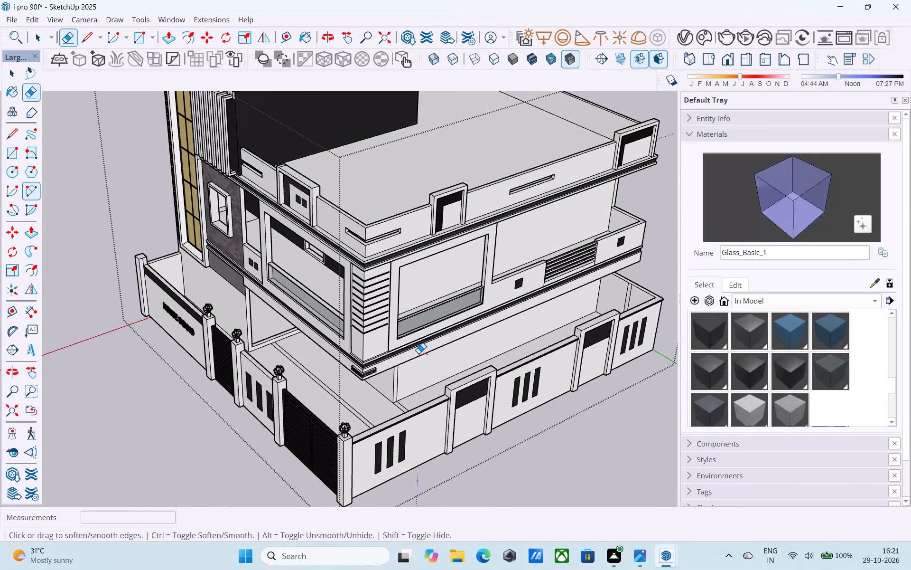
key(ctrl+s)
Copy the top front edge of the compound wall panel between the two front gates 2" downward.
key(space)
scroll(418, 353, up, 2)
middle_drag(418, 353, 422, 348)
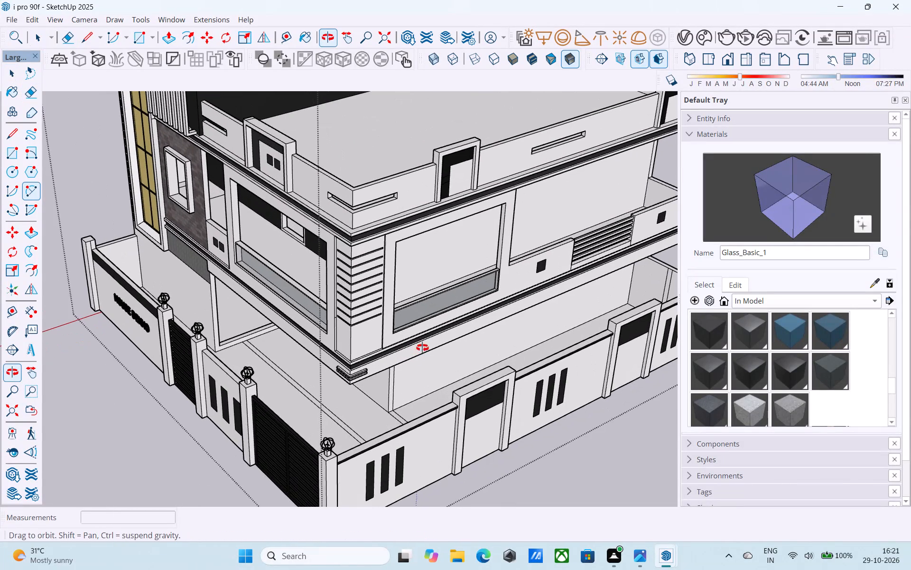
middle_drag(422, 348, 422, 347)
scroll(422, 347, up, 1)
scroll(422, 347, down, 3)
middle_drag(422, 347, 432, 312)
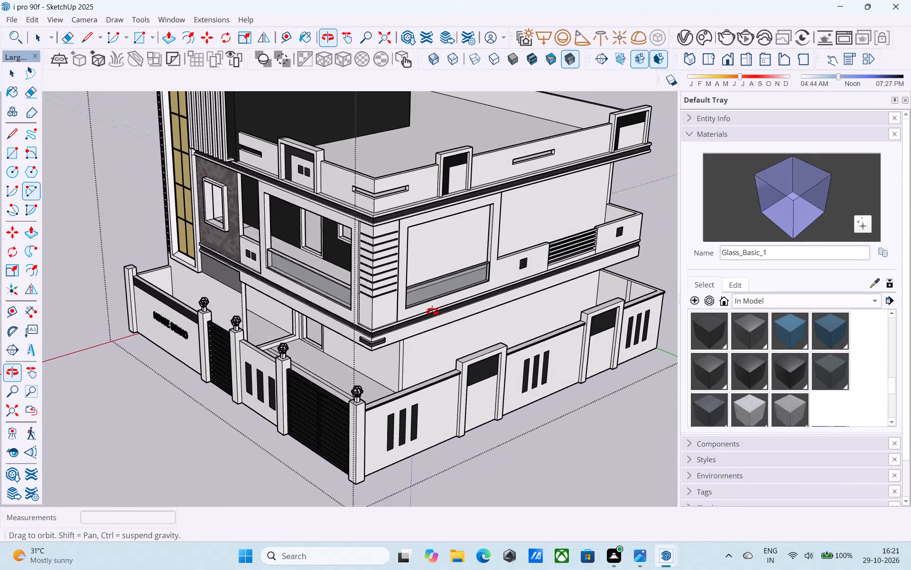
middle_drag(432, 312, 613, 258)
scroll(378, 333, up, 1)
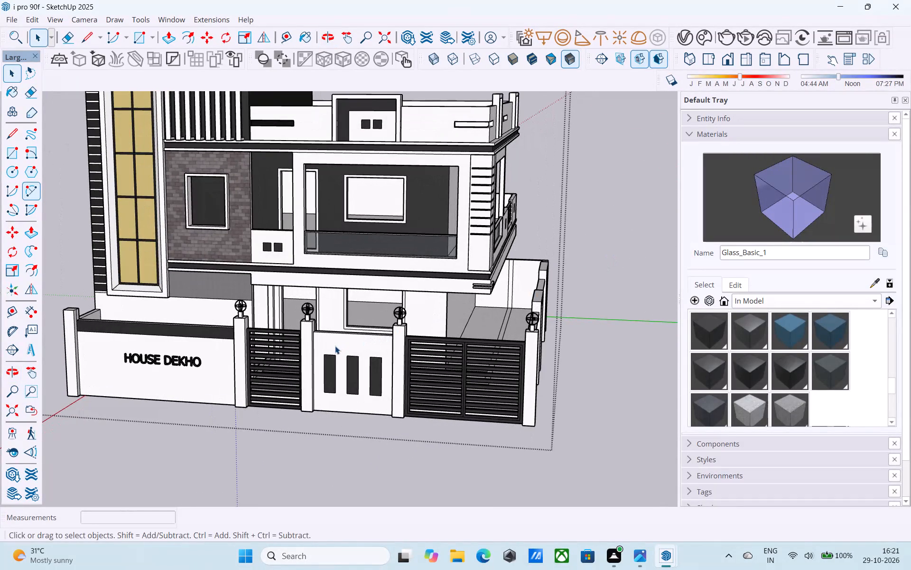
middle_drag(335, 346, 307, 339)
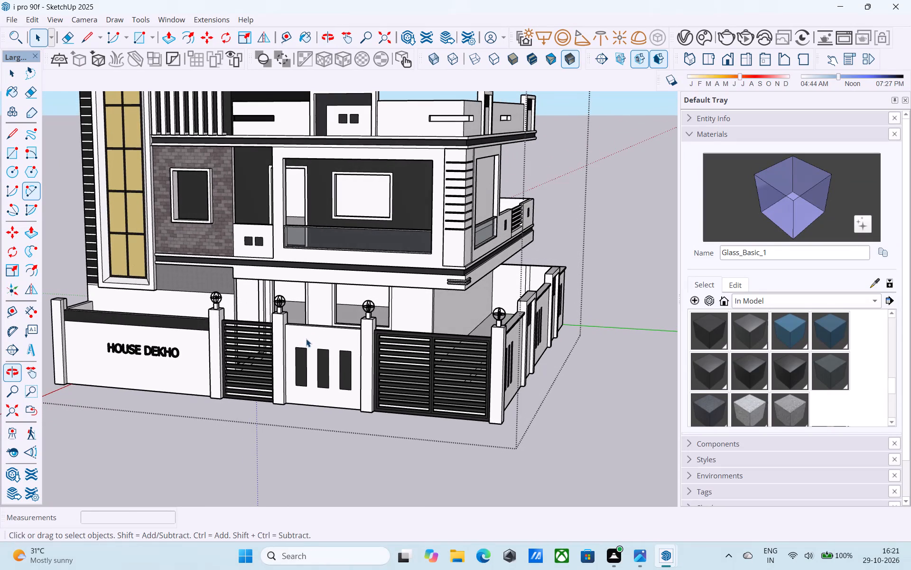
middle_drag(306, 339, 281, 344)
scroll(278, 345, up, 5)
middle_drag(278, 338, 278, 338)
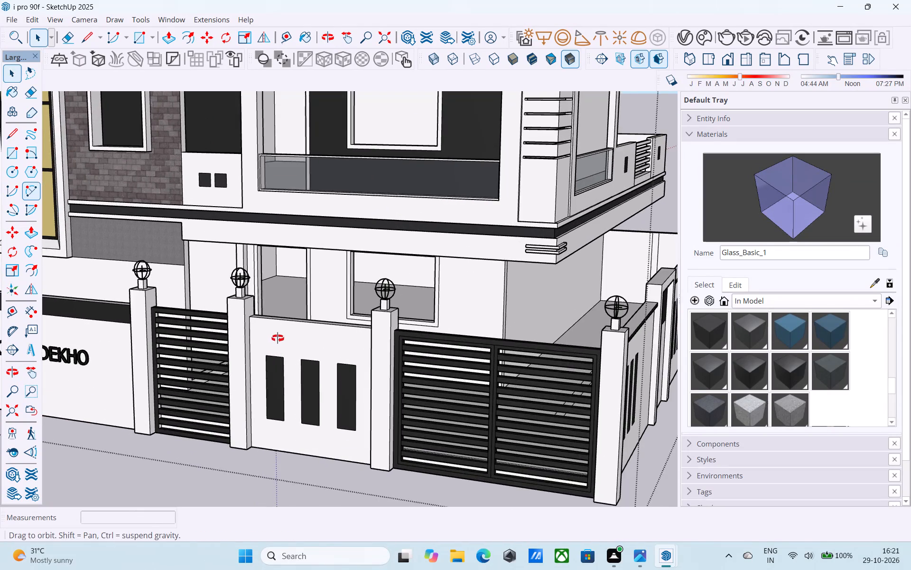
middle_drag(278, 338, 253, 347)
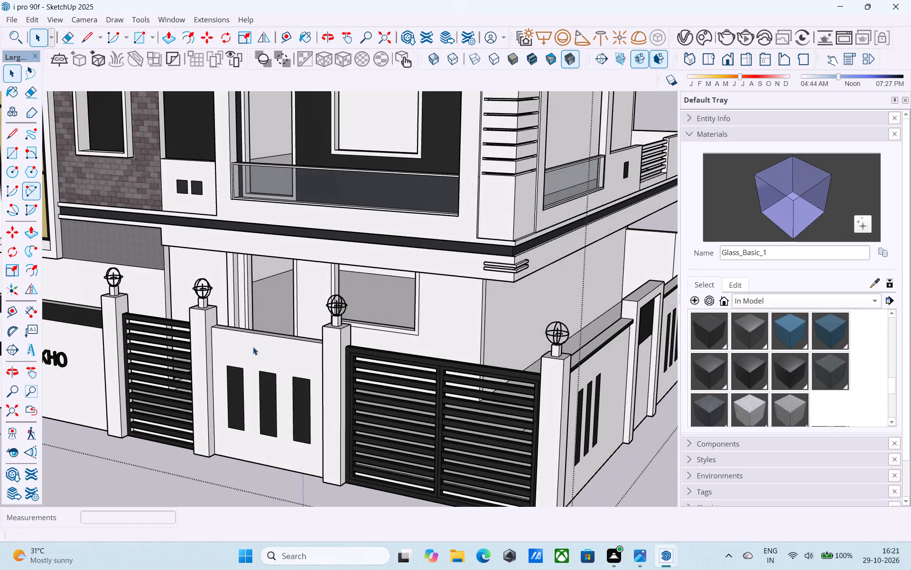
middle_drag(253, 347, 247, 348)
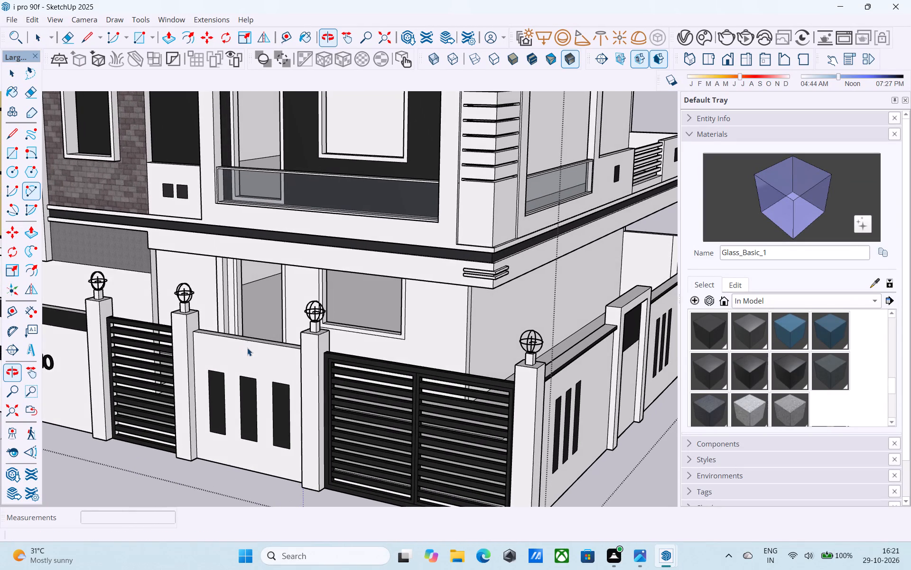
middle_click(247, 348)
scroll(247, 348, up, 12)
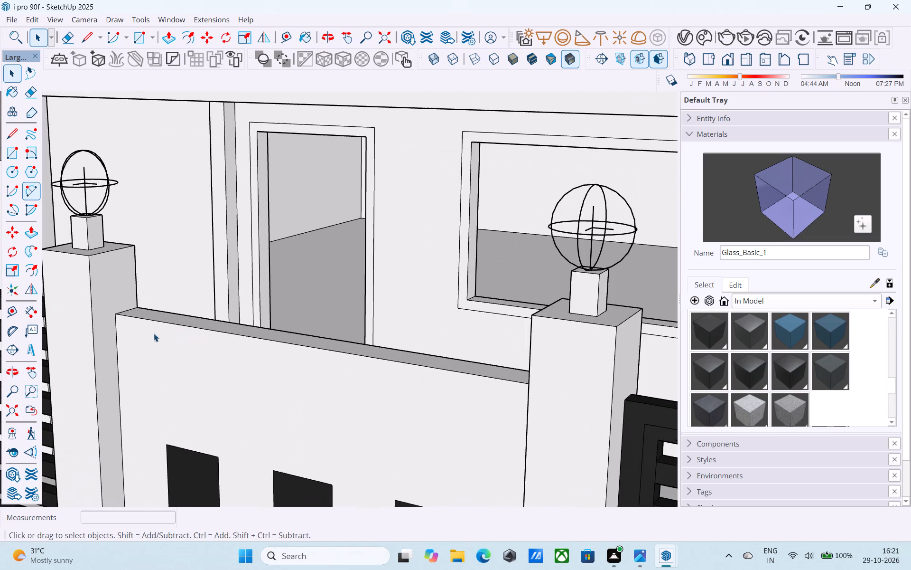
click(158, 322)
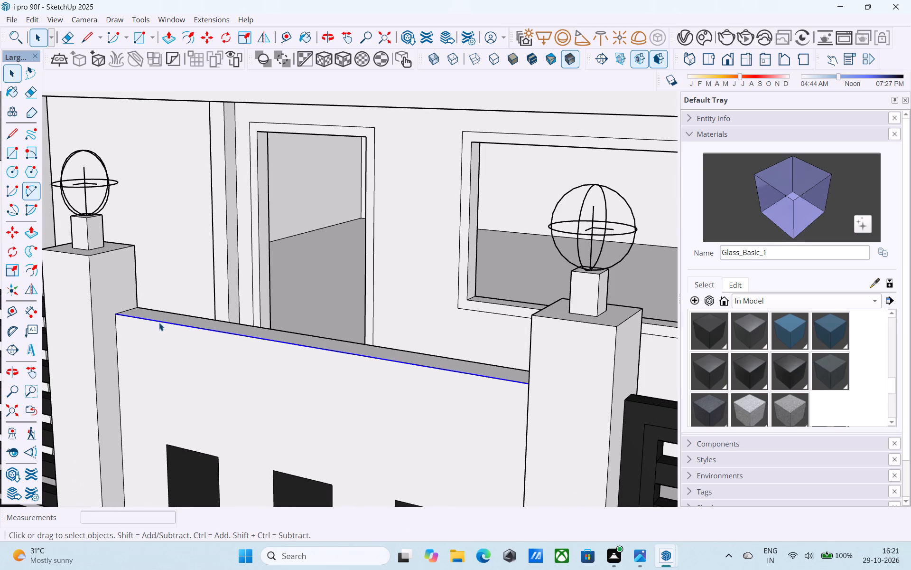
key(m)
click(158, 322)
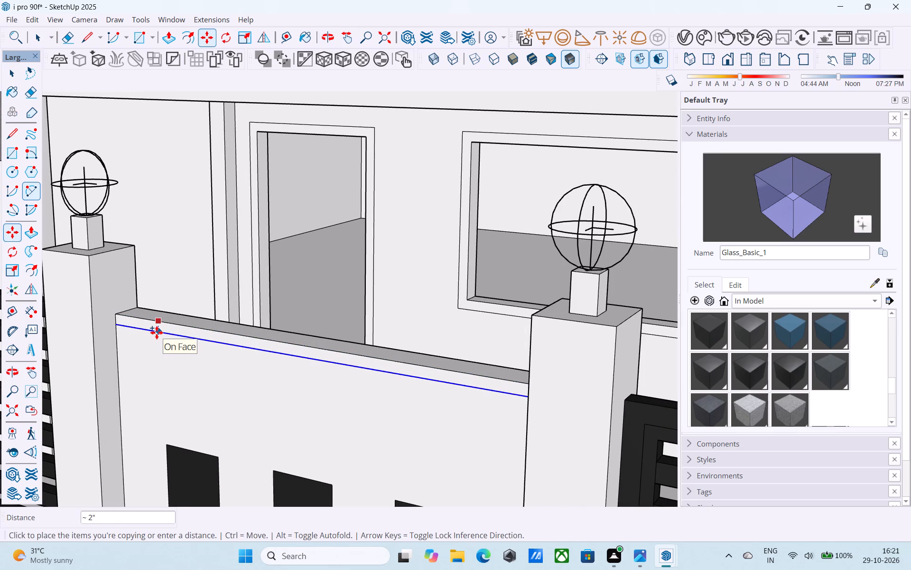
text(2")
key(Return)
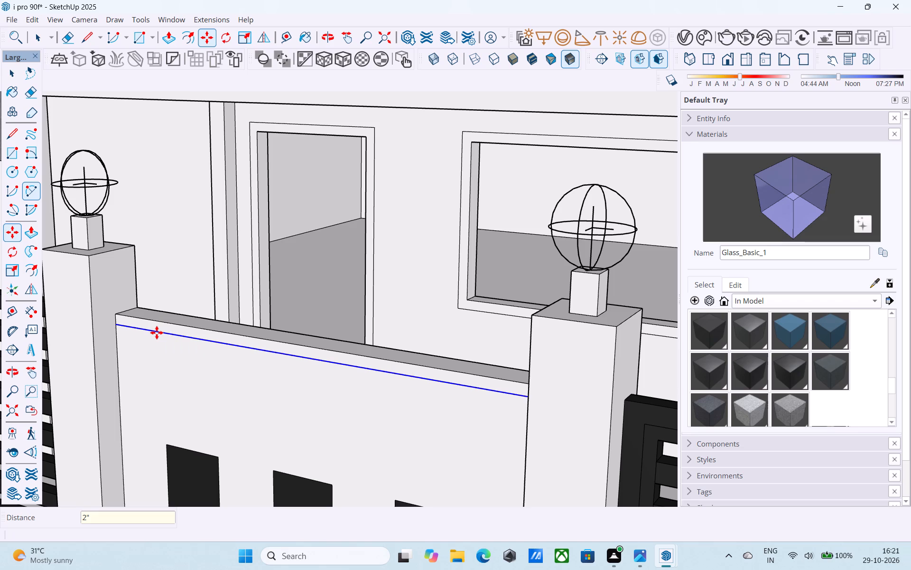
key(space)
Push/Pull the narrow strip along the top of that gate-side wall panel outward by 2" as a coping.
click(181, 334)
click(183, 333)
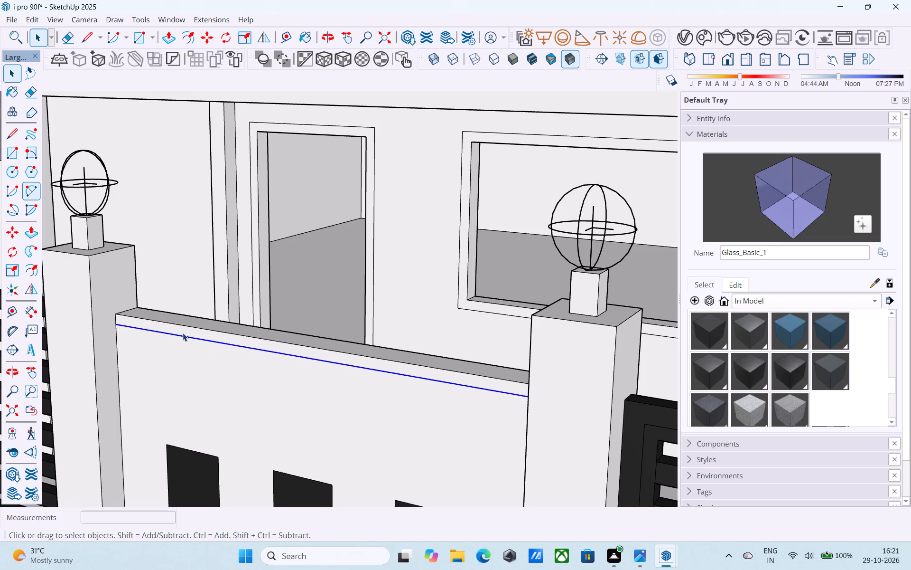
key(p)
click(183, 333)
text(2")
key(Return)
Paint the front face and underside of the new wall coping with the black ThomThom - Hat2 material.
click(717, 324)
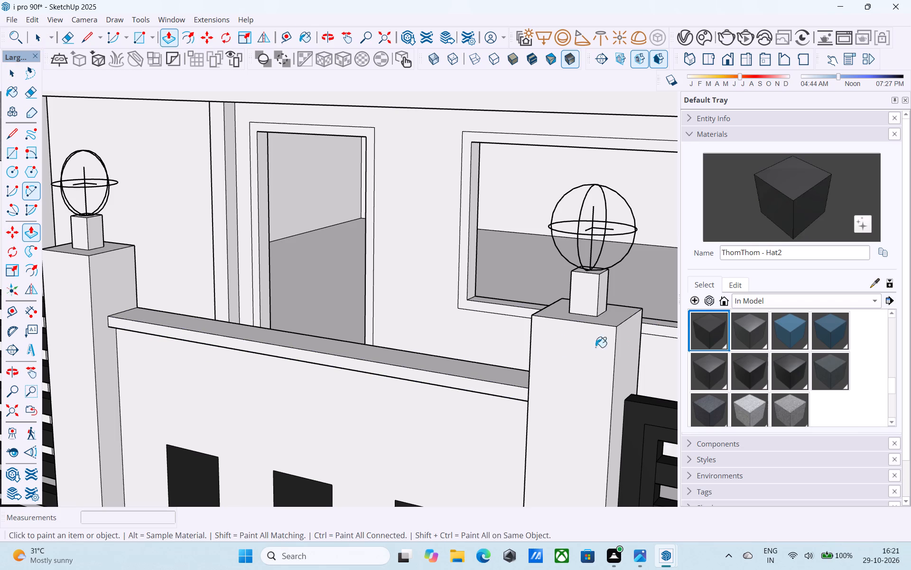
click(464, 381)
scroll(461, 379, down, 6)
middle_drag(383, 399, 387, 304)
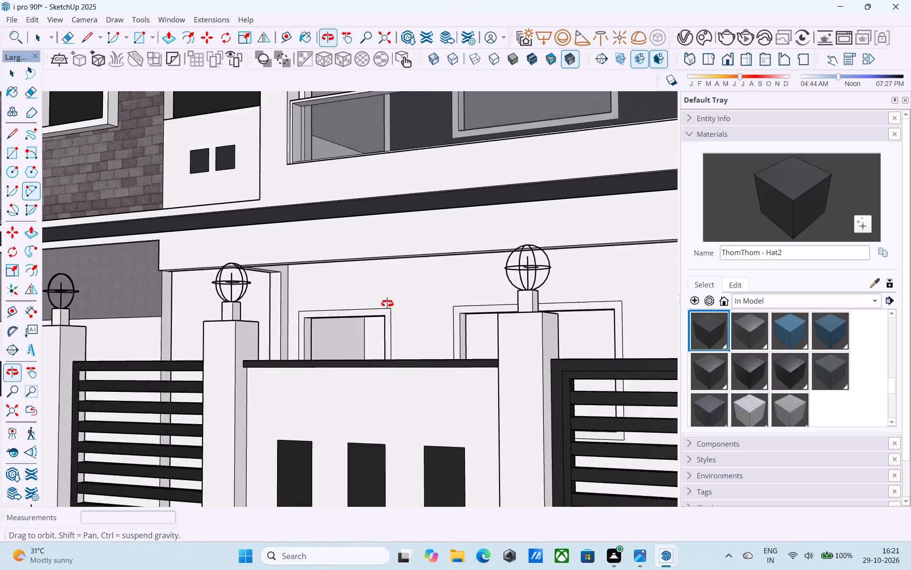
middle_drag(387, 304, 383, 278)
middle_drag(366, 379, 365, 329)
scroll(378, 397, up, 14)
click(421, 331)
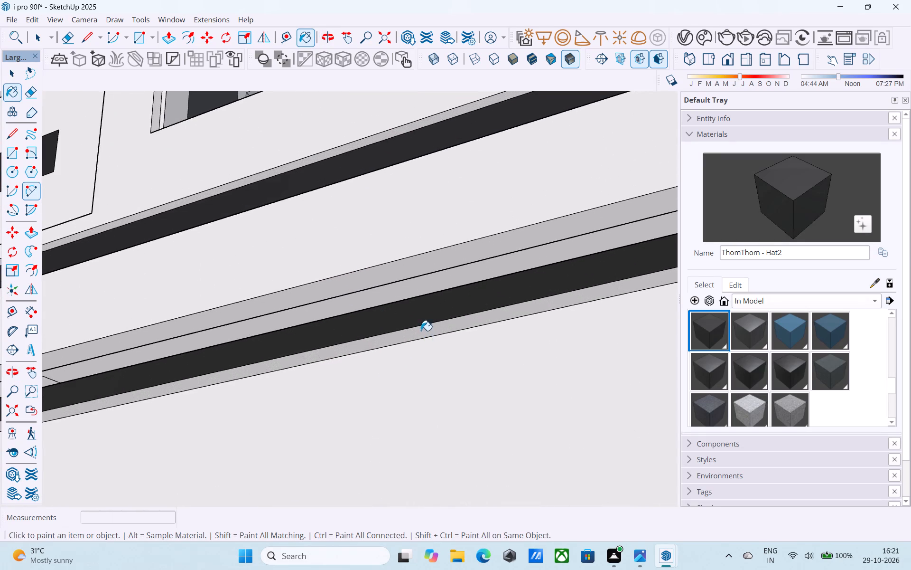
Inspect the compound wall, front facade, side elevation and louvred corner from low angles for missing finishes.
scroll(335, 332, up, 1)
scroll(282, 338, down, 20)
scroll(282, 338, down, 7)
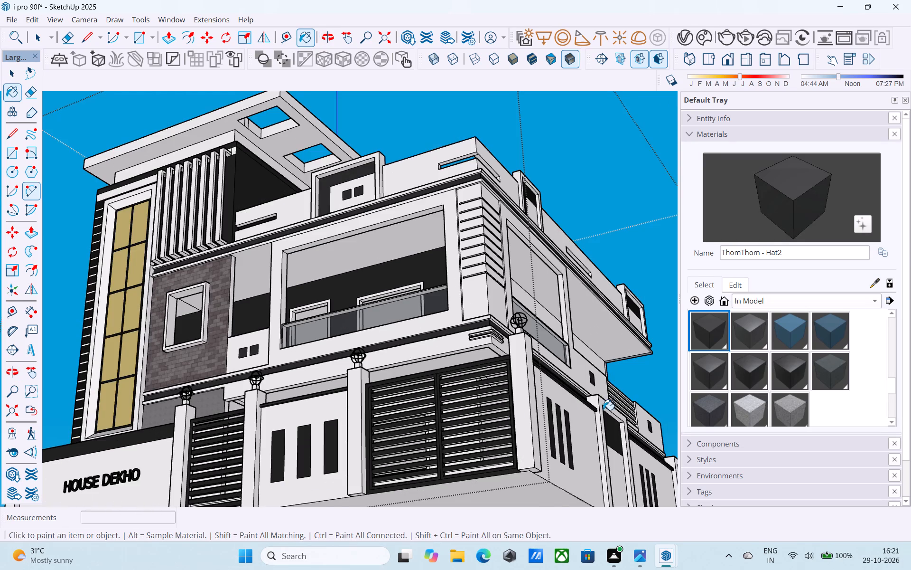
scroll(194, 363, down, 4)
scroll(463, 439, up, 14)
middle_drag(469, 455, 480, 409)
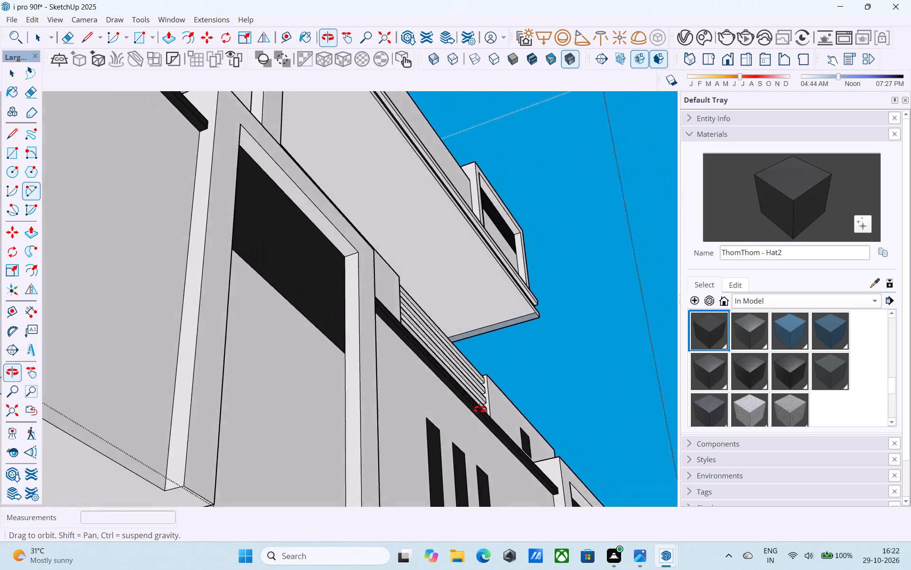
middle_drag(480, 409, 470, 488)
scroll(472, 476, down, 10)
middle_drag(465, 451, 465, 468)
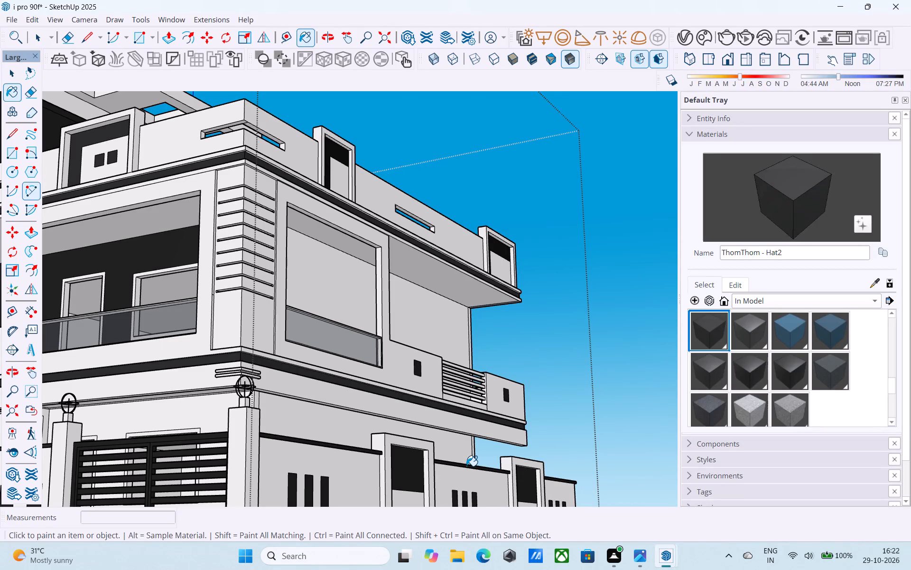
scroll(466, 466, down, 11)
middle_drag(319, 413, 412, 477)
scroll(352, 430, up, 5)
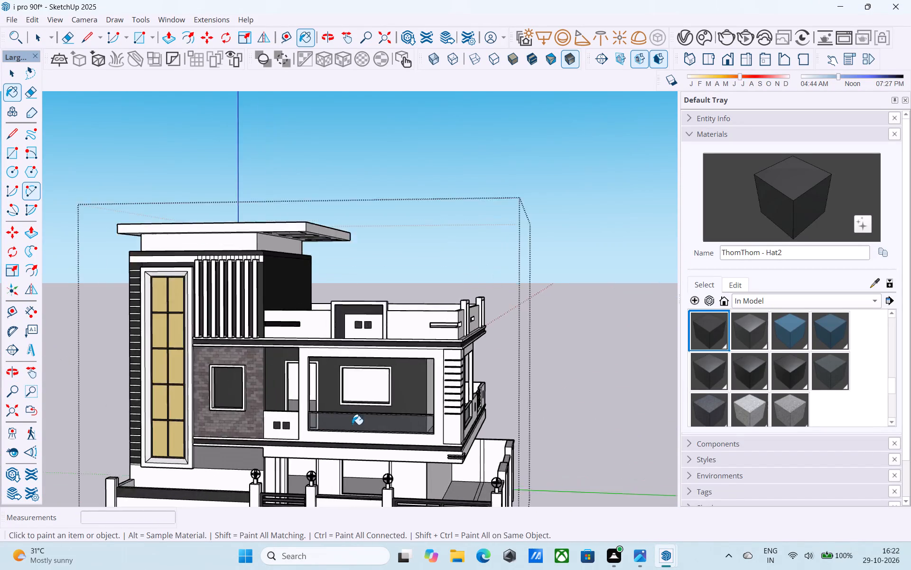
scroll(352, 427, down, 4)
middle_drag(352, 430, 354, 382)
shift+scroll(354, 384, up, 5)
middle_drag(331, 435, 331, 318)
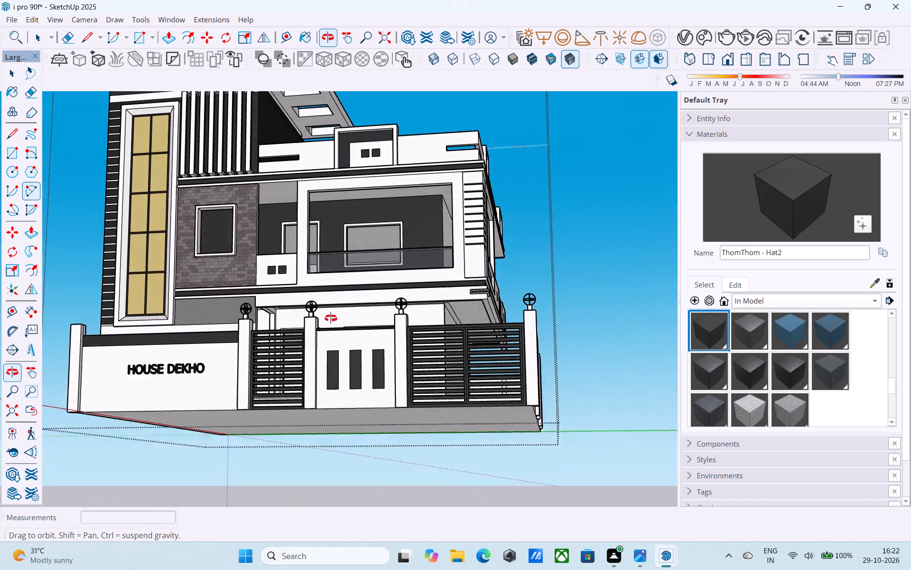
middle_drag(331, 318, 325, 304)
middle_drag(325, 304, 335, 351)
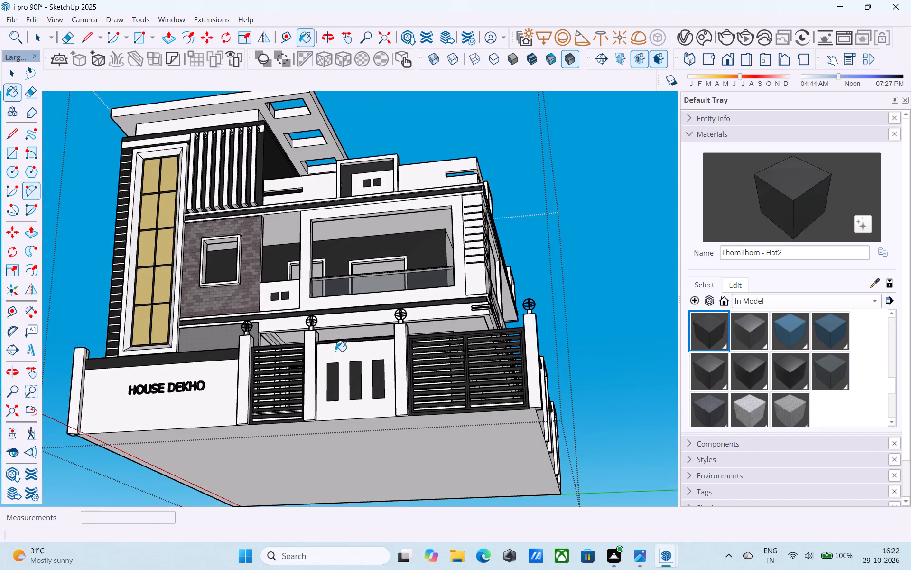
middle_drag(335, 351, 344, 285)
shift+middle_drag(368, 207, 392, 311)
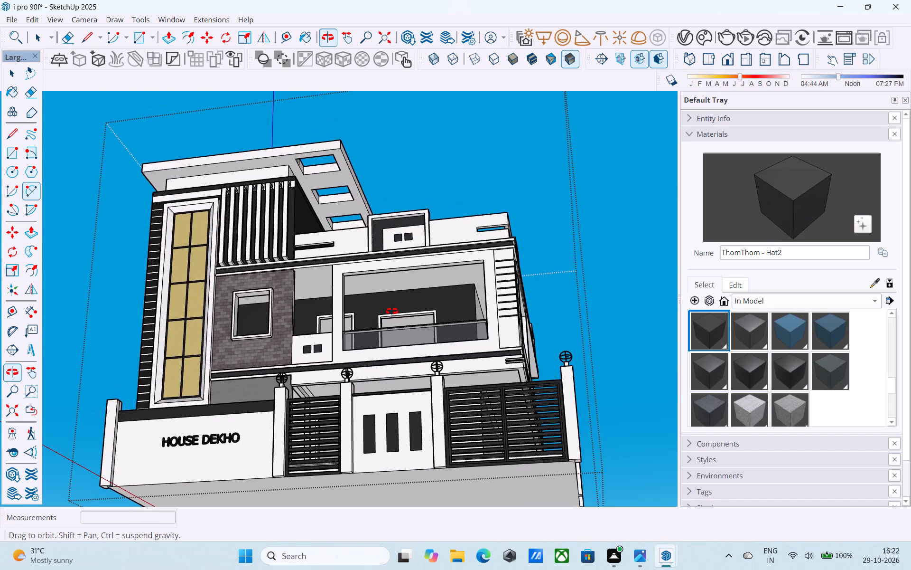
shift+middle_drag(392, 311, 240, 380)
scroll(243, 380, up, 1)
shift+middle_drag(240, 380, 298, 402)
scroll(401, 378, down, 1)
middle_drag(405, 378, 337, 382)
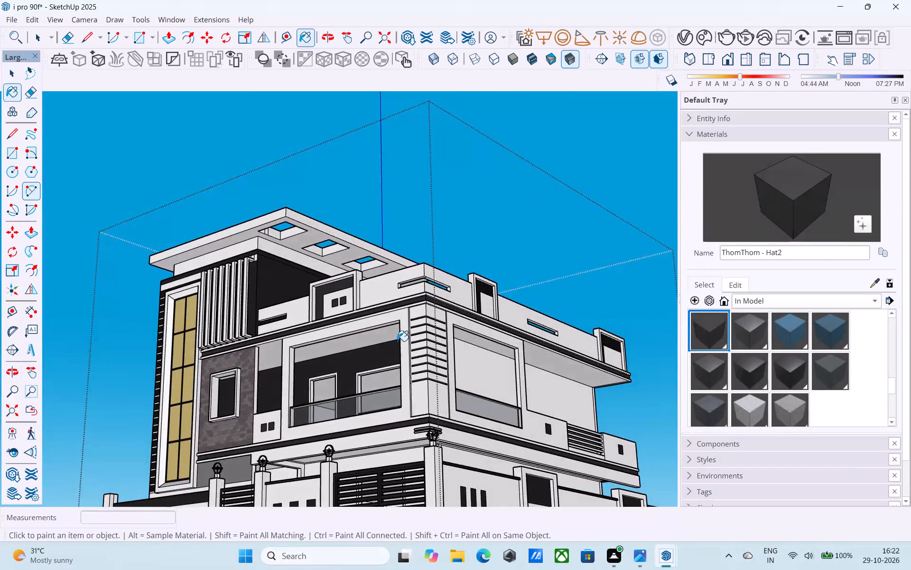
scroll(397, 342, up, 7)
shift+middle_drag(423, 344, 429, 332)
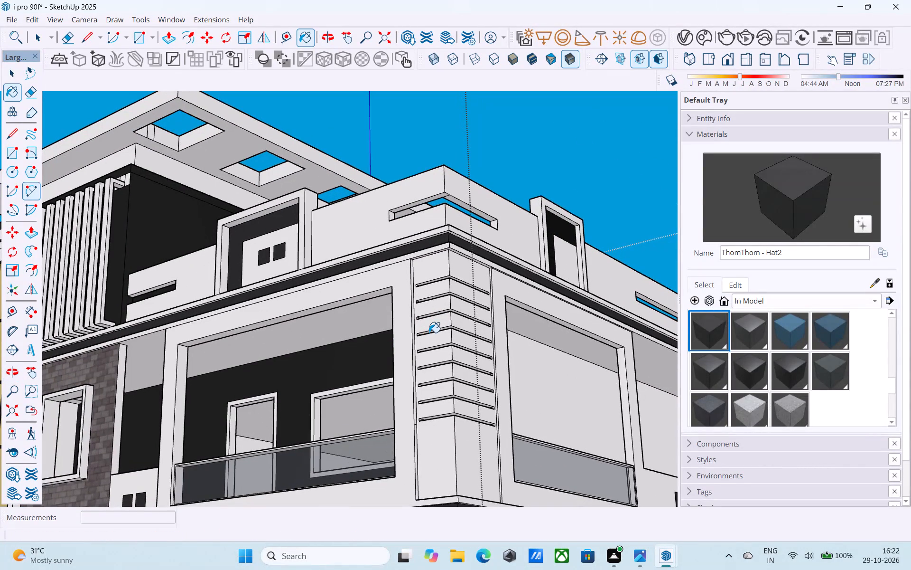
scroll(429, 332, down, 2)
middle_click(429, 332)
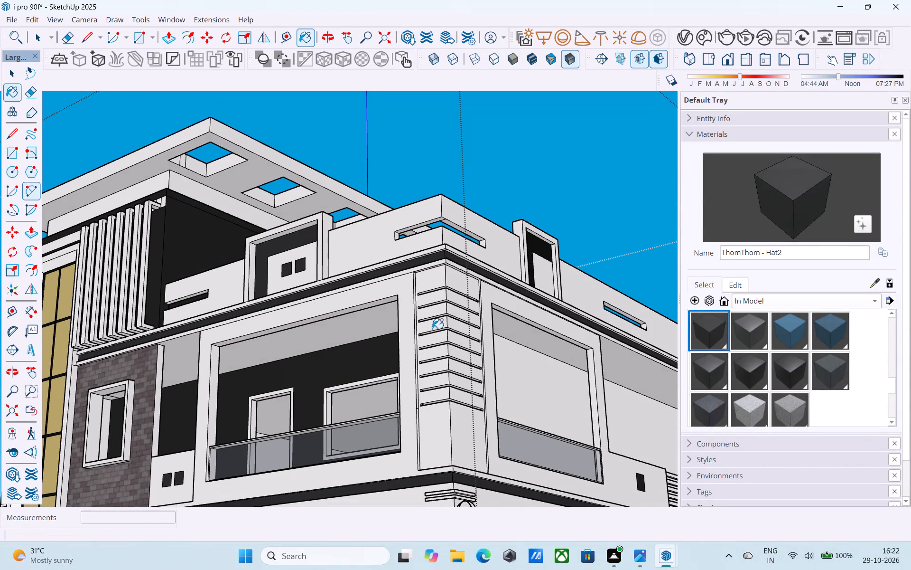
Save the model.
key(space)
key(ctrl+s)
Examine the front balcony's interior and ceiling, then the whole front and side elevation.
scroll(432, 327, down, 4)
middle_drag(432, 327, 461, 329)
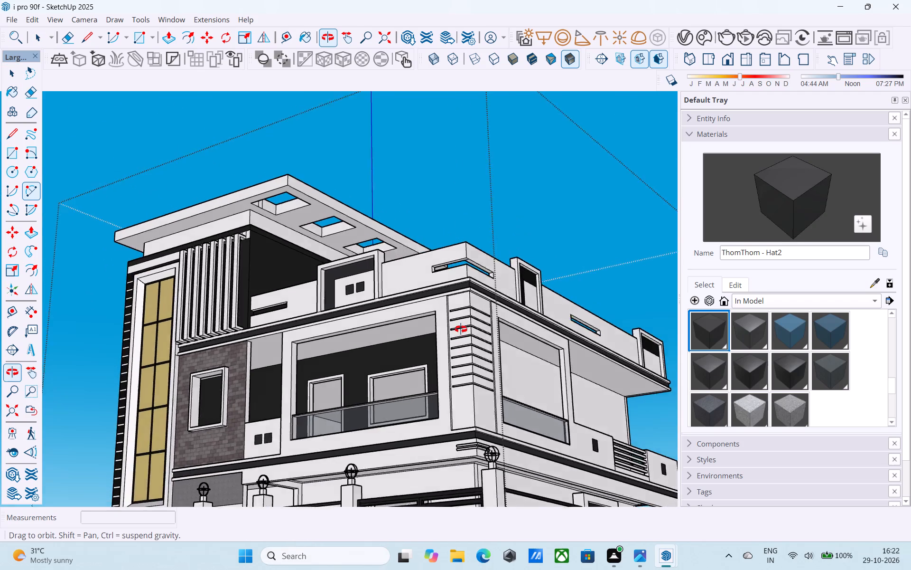
middle_drag(461, 329, 483, 330)
middle_drag(486, 366, 439, 304)
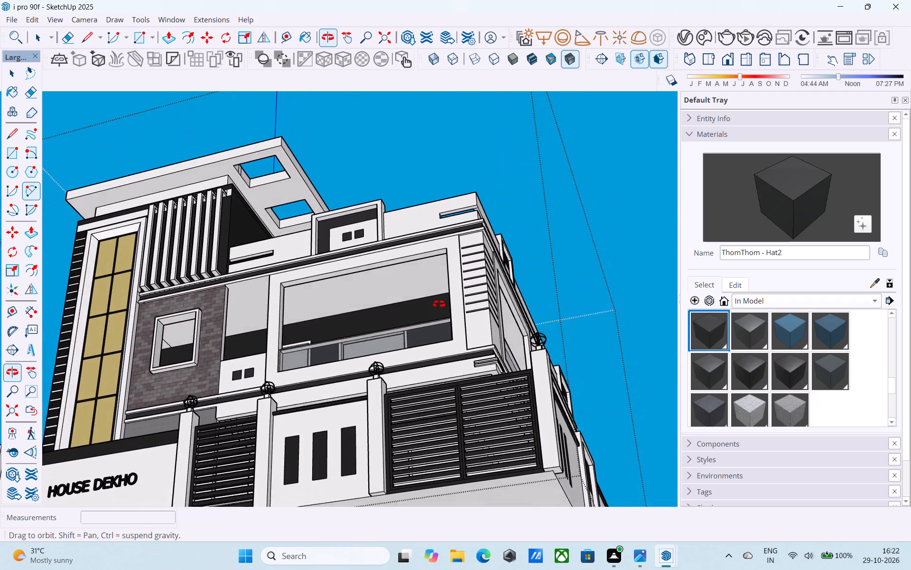
middle_drag(439, 304, 438, 296)
scroll(438, 296, up, 8)
middle_drag(434, 297, 593, 278)
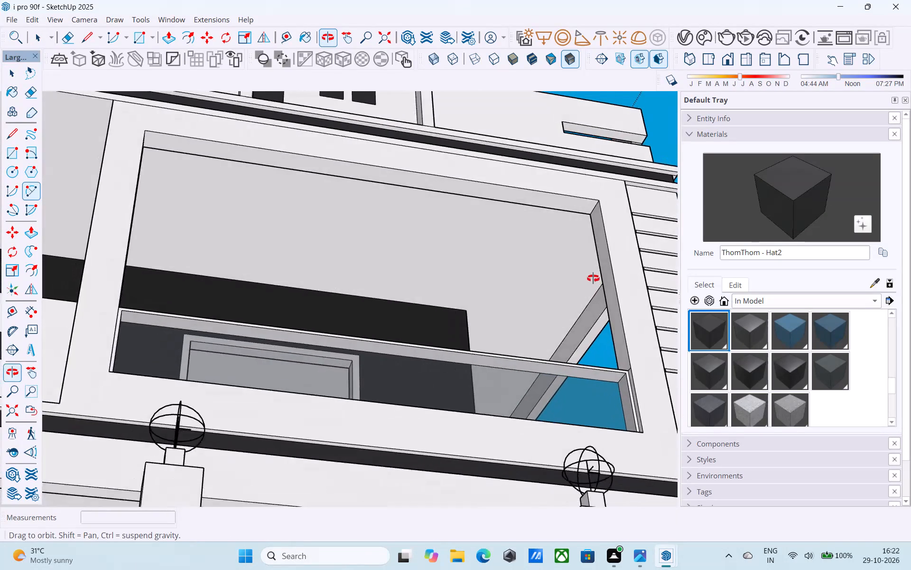
middle_drag(593, 278, 577, 304)
scroll(583, 287, up, 1)
scroll(576, 305, down, 3)
middle_drag(549, 323, 610, 267)
scroll(571, 268, down, 8)
middle_drag(484, 386, 544, 326)
shift+middle_drag(538, 334, 630, 379)
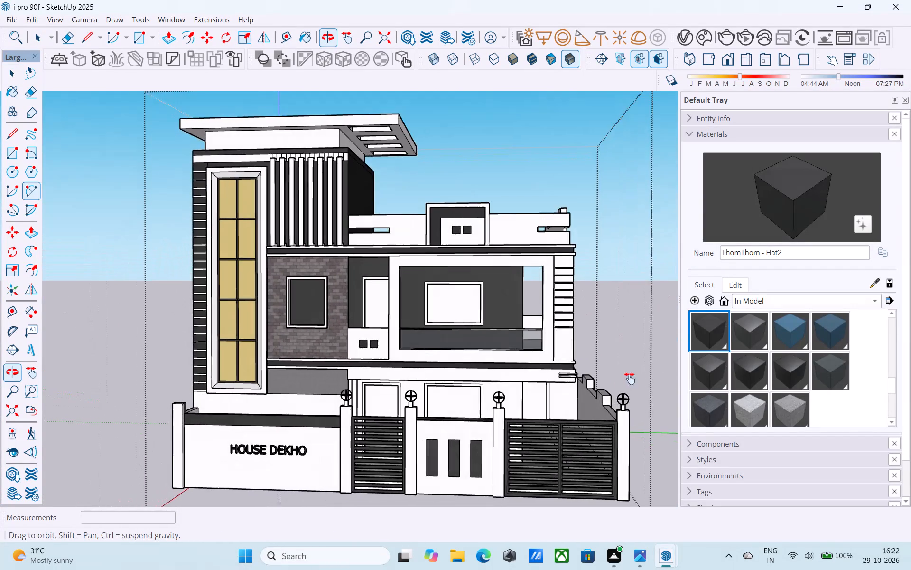
shift+middle_drag(630, 379, 428, 386)
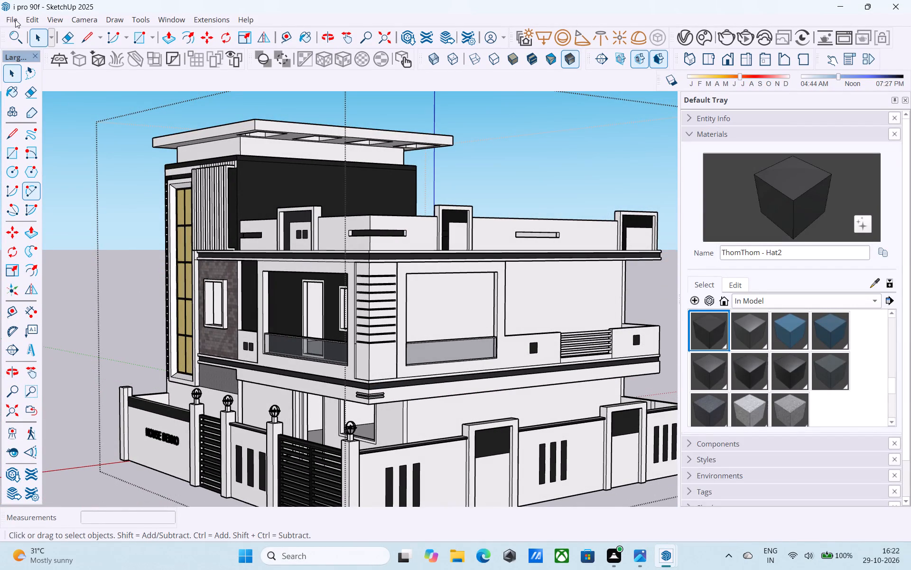
Import the porta+4 wooden door model from the Downloads folder.
click(15, 19)
click(70, 188)
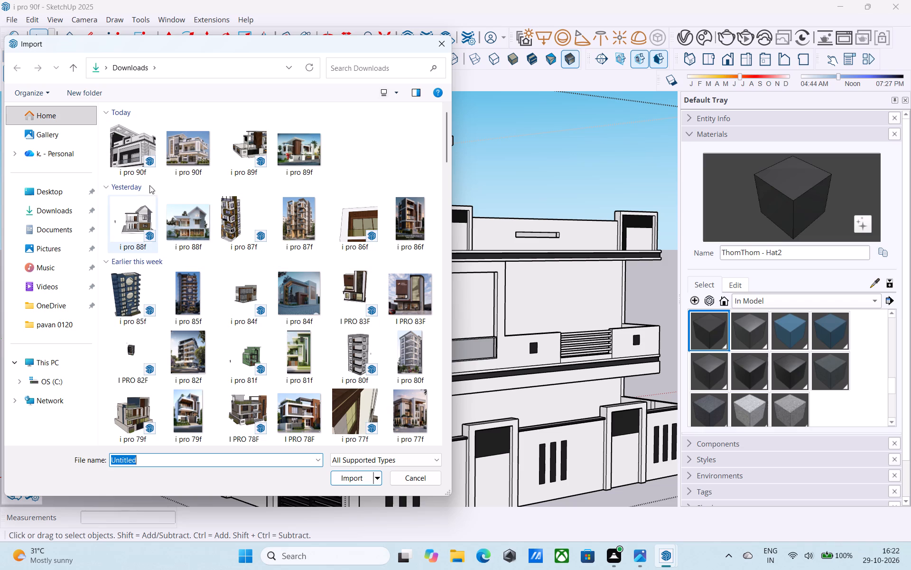
scroll(192, 229, down, 14)
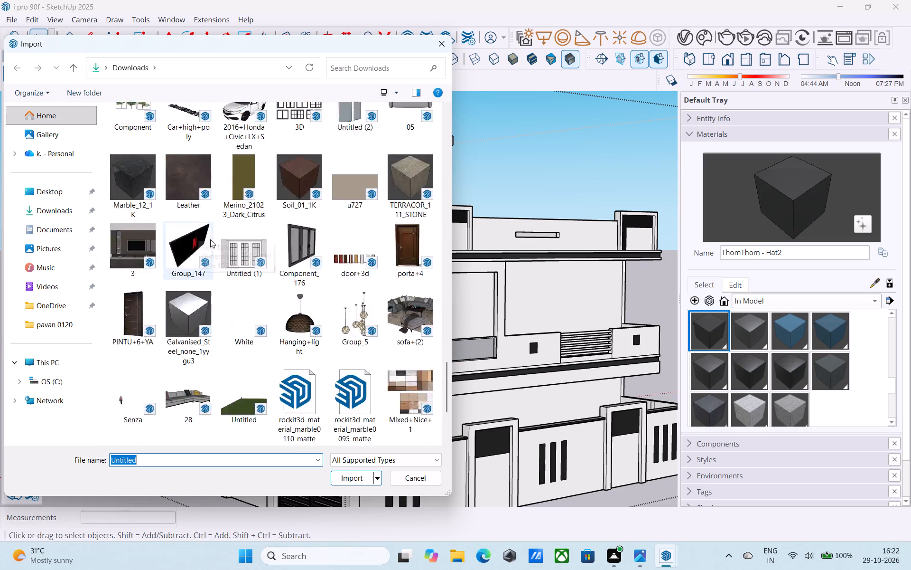
scroll(210, 239, down, 1)
scroll(316, 243, up, 2)
scroll(346, 241, down, 1)
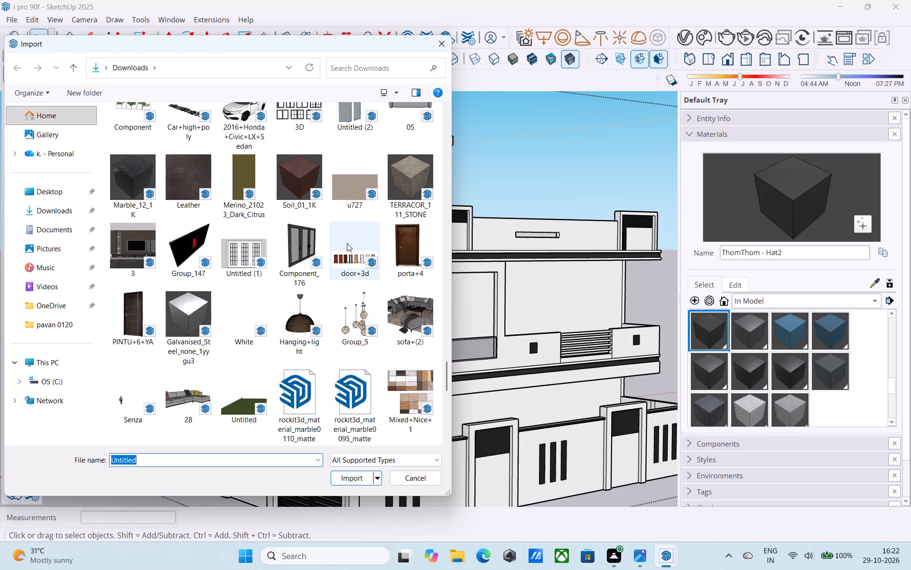
click(400, 255)
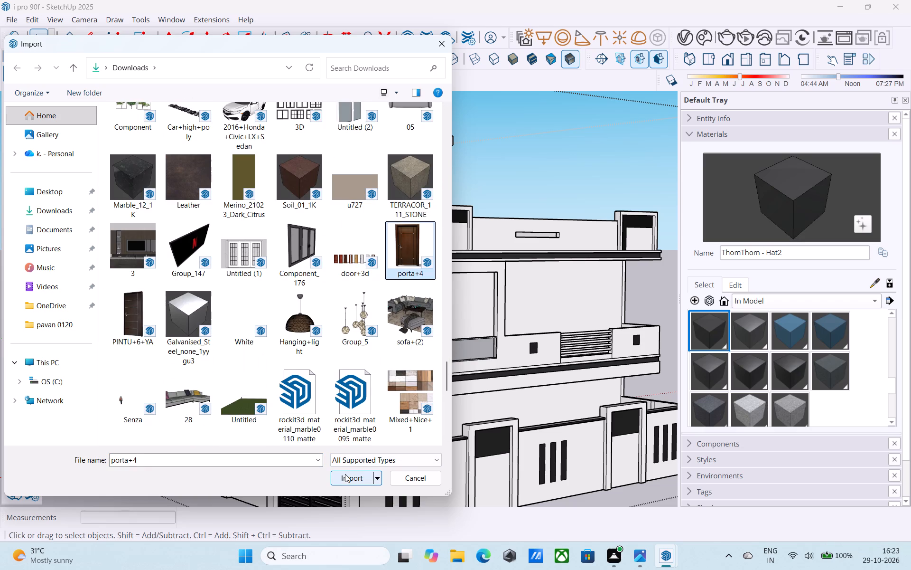
click(345, 474)
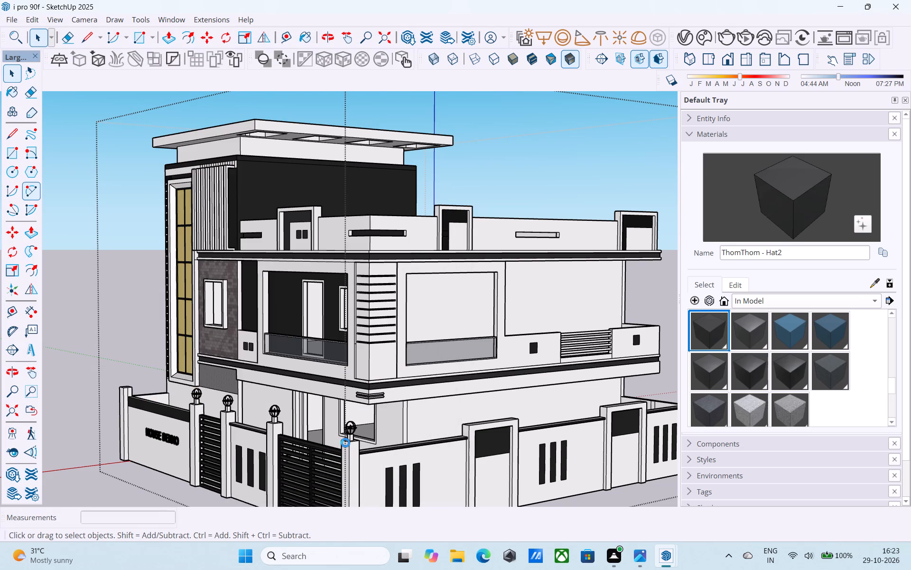
Place the imported door on the open ground in front of the front compound wall.
scroll(433, 355, down, 6)
scroll(433, 354, up, 1)
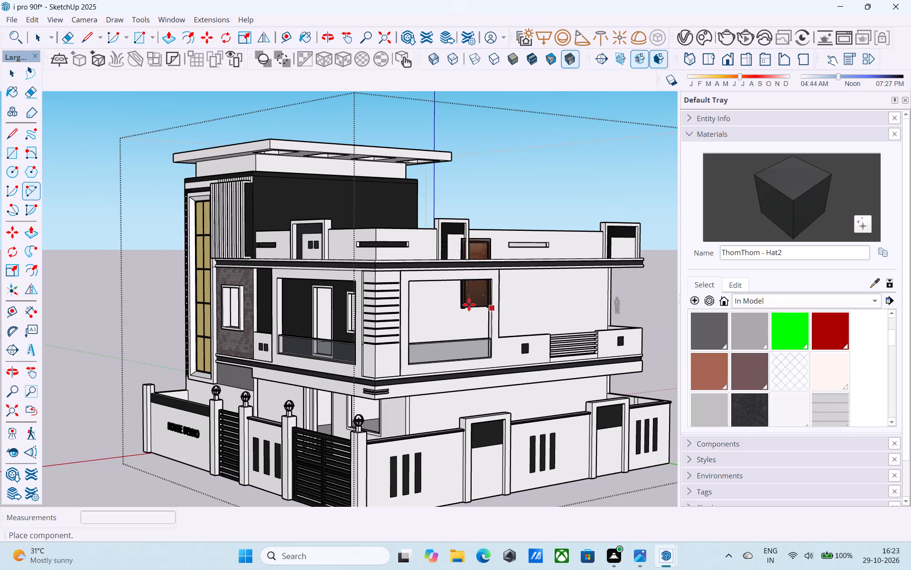
scroll(454, 311, down, 6)
middle_drag(437, 358, 489, 381)
scroll(432, 255, down, 5)
middle_drag(435, 288, 522, 311)
scroll(387, 229, down, 9)
middle_drag(448, 326, 553, 392)
scroll(554, 392, up, 6)
click(504, 294)
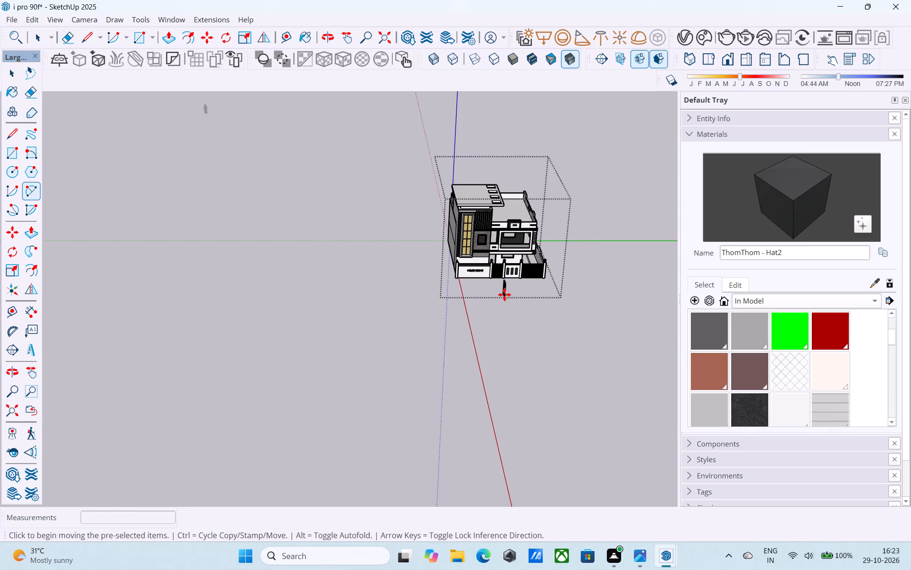
Rotate the door 90 degrees on the ground plane so it runs parallel to the front facade.
scroll(504, 294, up, 12)
middle_drag(503, 294, 491, 298)
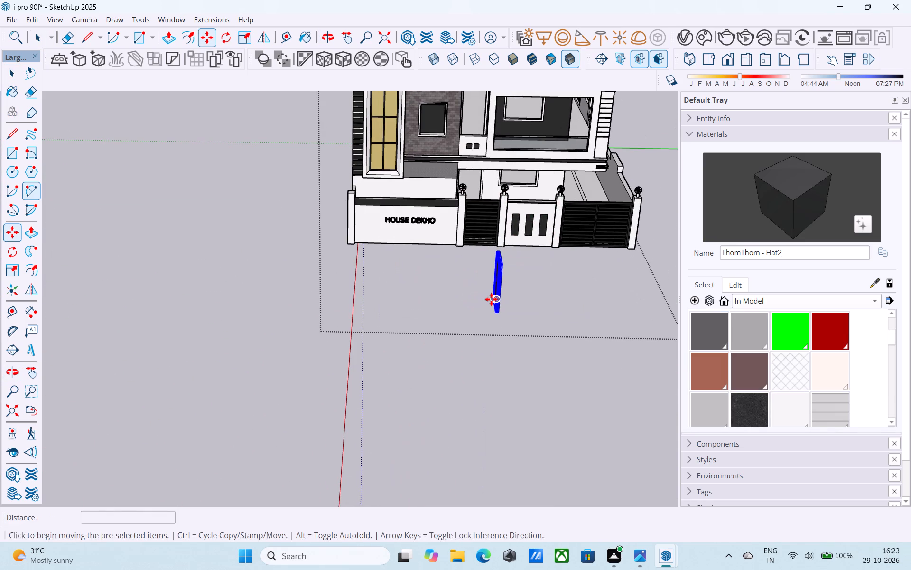
key(q)
scroll(491, 299, down, 3)
middle_drag(490, 340, 492, 346)
scroll(492, 346, up, 5)
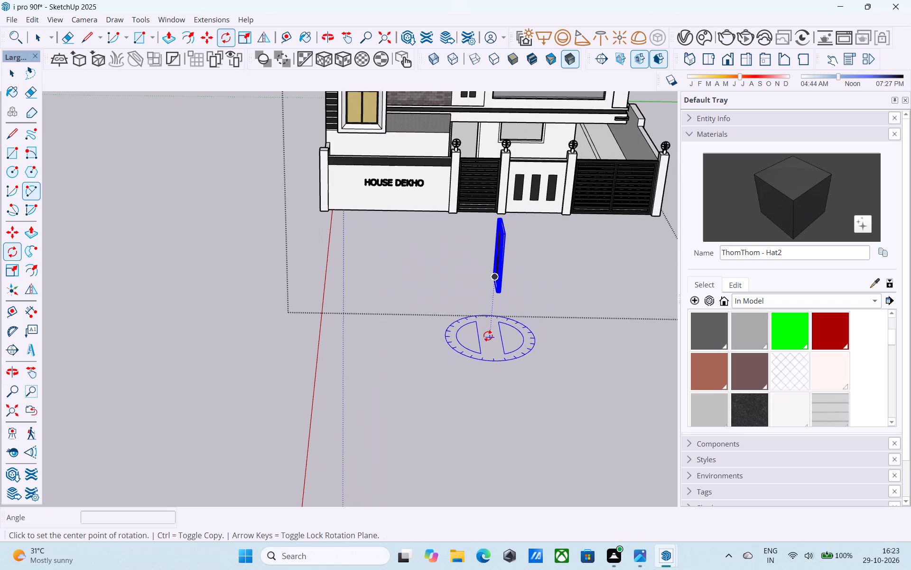
click(464, 312)
click(543, 313)
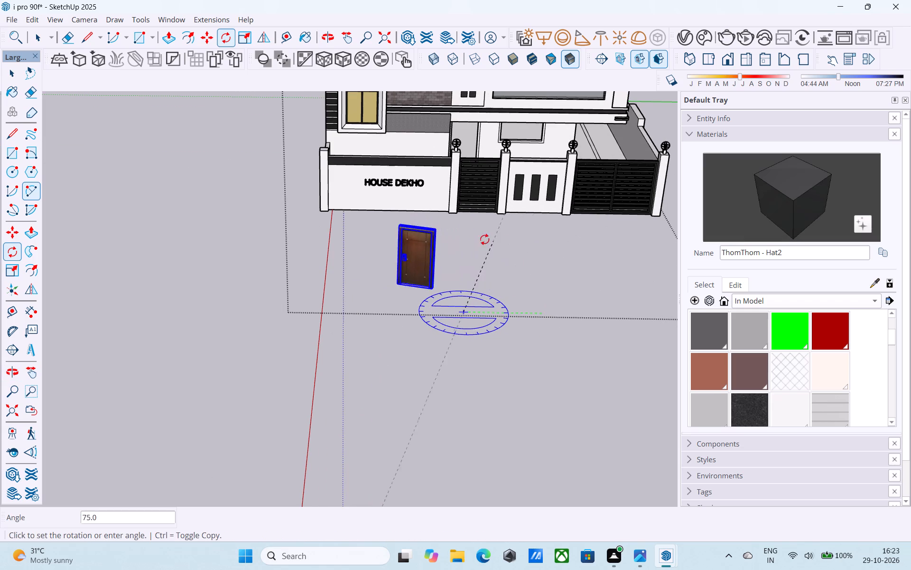
click(455, 235)
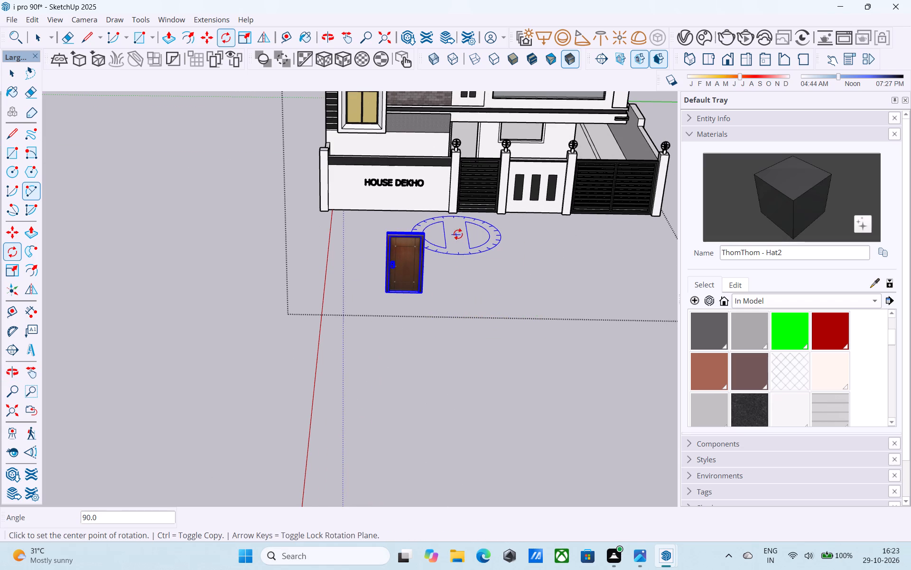
Copy the door by its top corner onto the upper corner of the ground-floor entrance frame.
key(m)
middle_drag(471, 231, 442, 249)
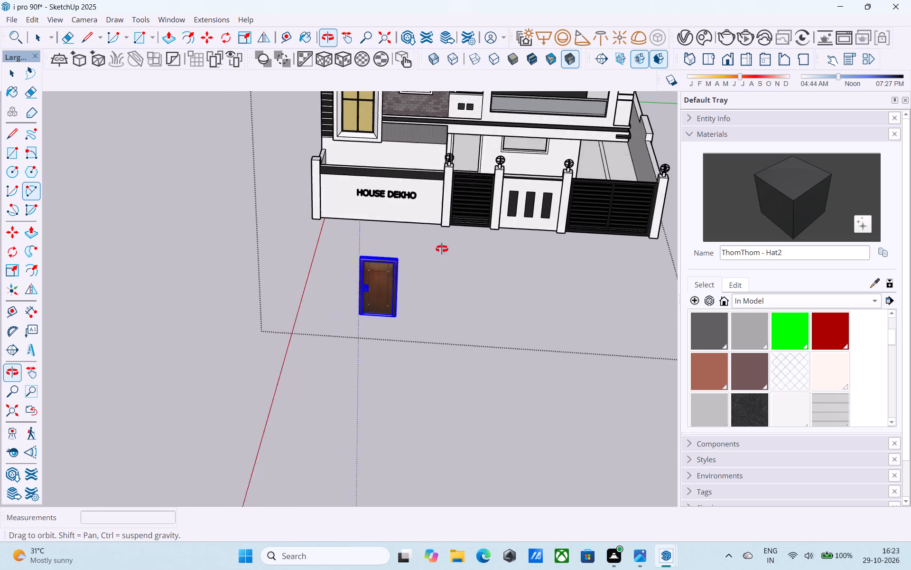
middle_drag(442, 249, 380, 260)
scroll(344, 269, up, 3)
scroll(318, 326, up, 10)
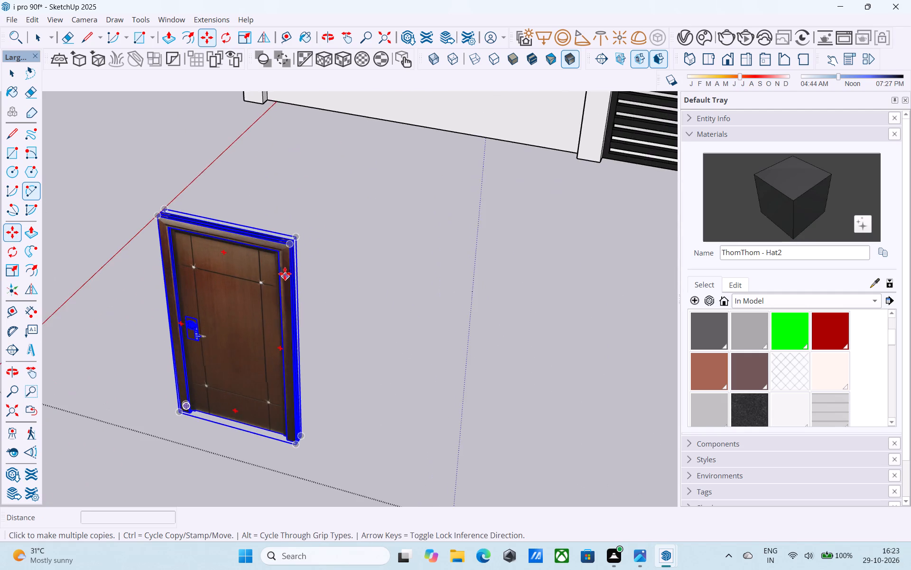
scroll(287, 241, up, 10)
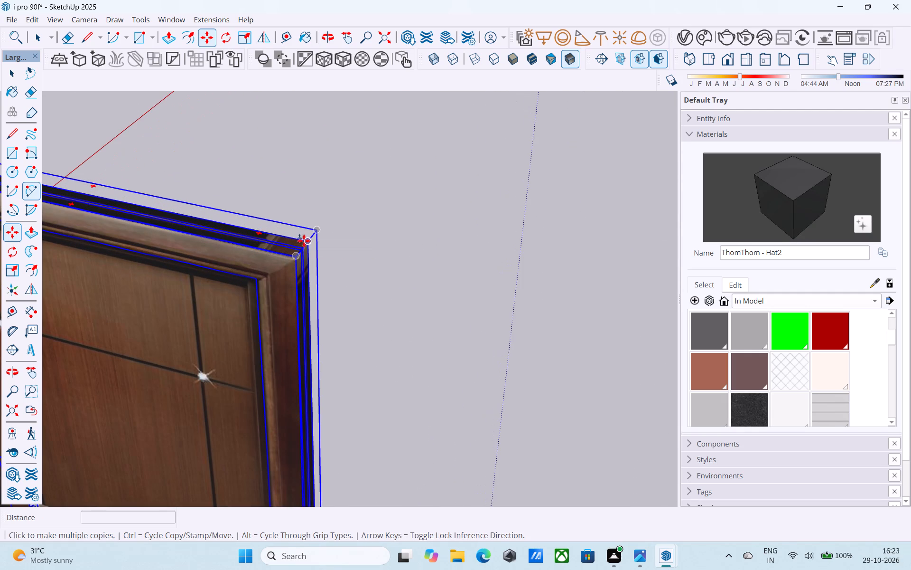
click(310, 241)
scroll(375, 198, down, 13)
shift+middle_drag(385, 208, 181, 418)
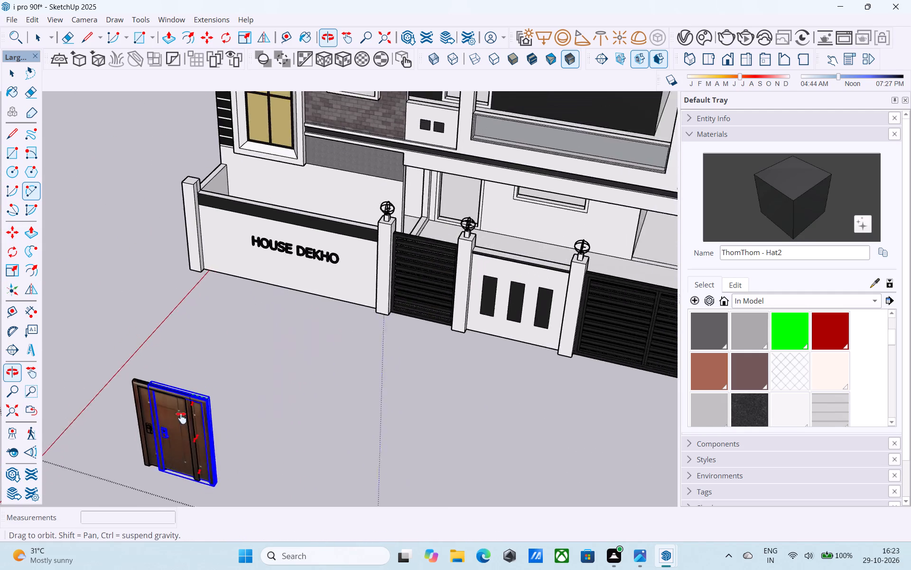
shift+middle_drag(181, 418, 190, 391)
scroll(355, 284, up, 8)
shift+middle_drag(485, 205, 369, 212)
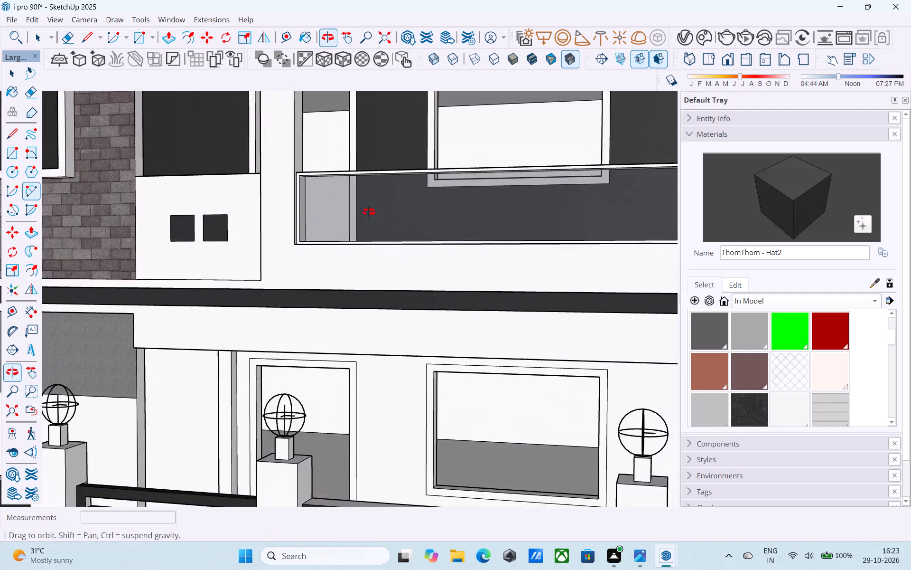
shift+middle_drag(369, 212, 368, 212)
scroll(386, 361, up, 11)
click(329, 351)
Place another copy of the door at the upper corner of the first-floor balcony doorway frame.
scroll(342, 340, down, 16)
middle_drag(342, 356, 335, 513)
scroll(390, 306, up, 8)
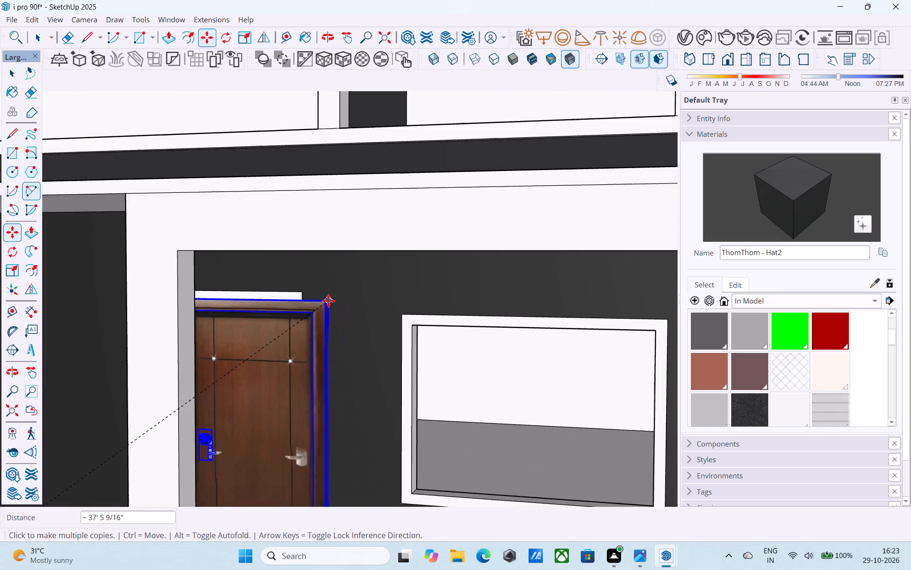
click(297, 292)
scroll(333, 276, down, 17)
key(space)
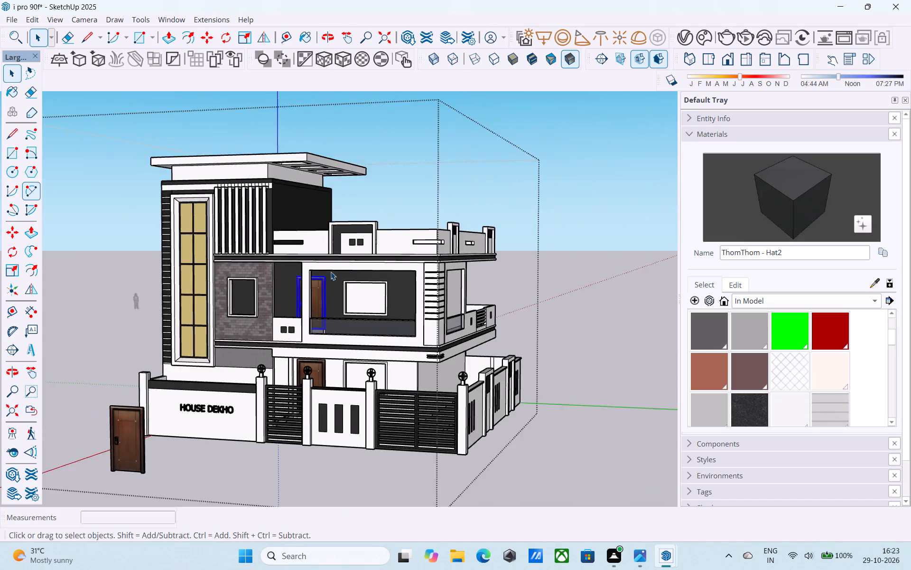
Scale the ground-floor entrance door vertically so its lower edge reaches the porch floor.
scroll(331, 272, down, 4)
middle_drag(310, 354, 305, 356)
scroll(305, 356, up, 6)
middle_drag(314, 357, 263, 401)
middle_drag(263, 401, 368, 425)
scroll(303, 468, up, 2)
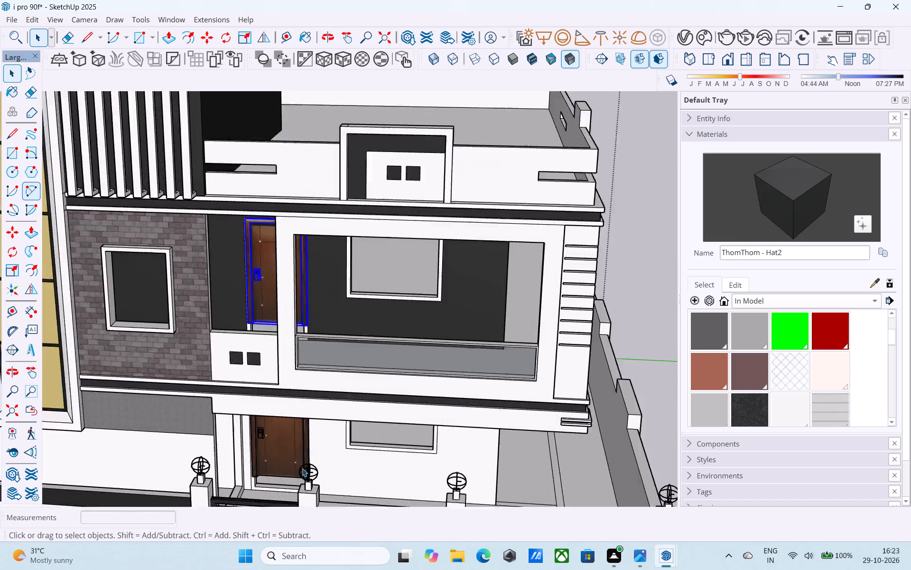
scroll(302, 468, up, 6)
click(280, 438)
scroll(278, 438, up, 6)
key(s)
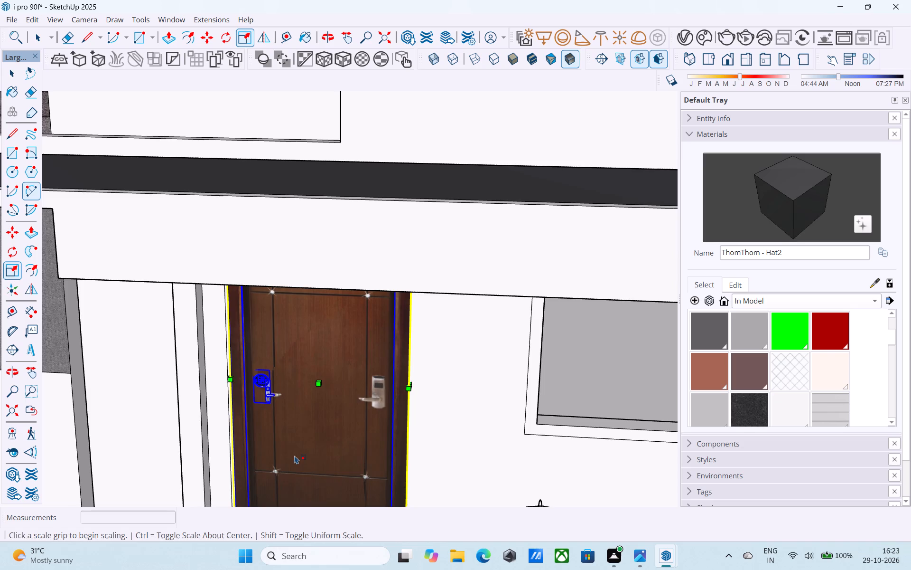
shift+middle_drag(295, 456, 305, 369)
scroll(335, 452, up, 9)
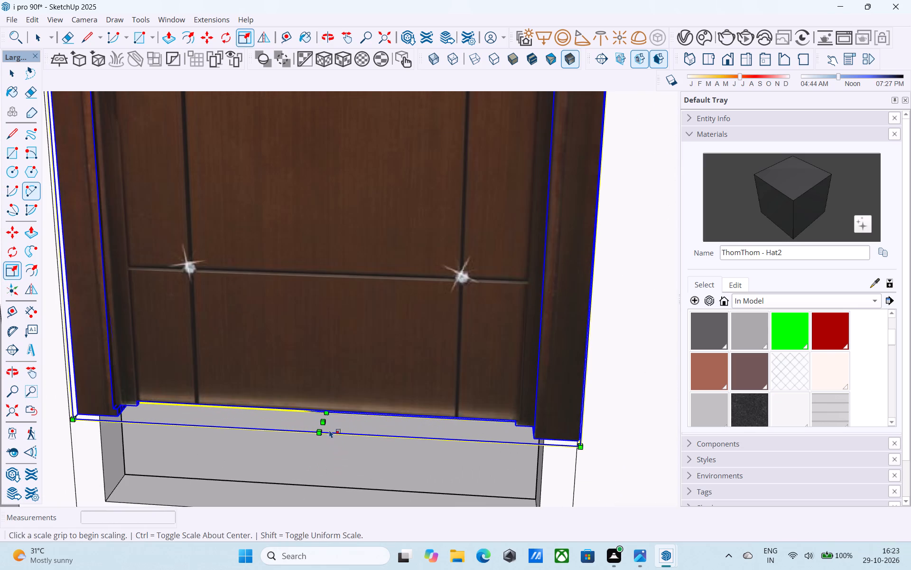
click(327, 424)
scroll(326, 429, down, 5)
scroll(328, 480, down, 1)
shift+middle_drag(328, 479, 332, 440)
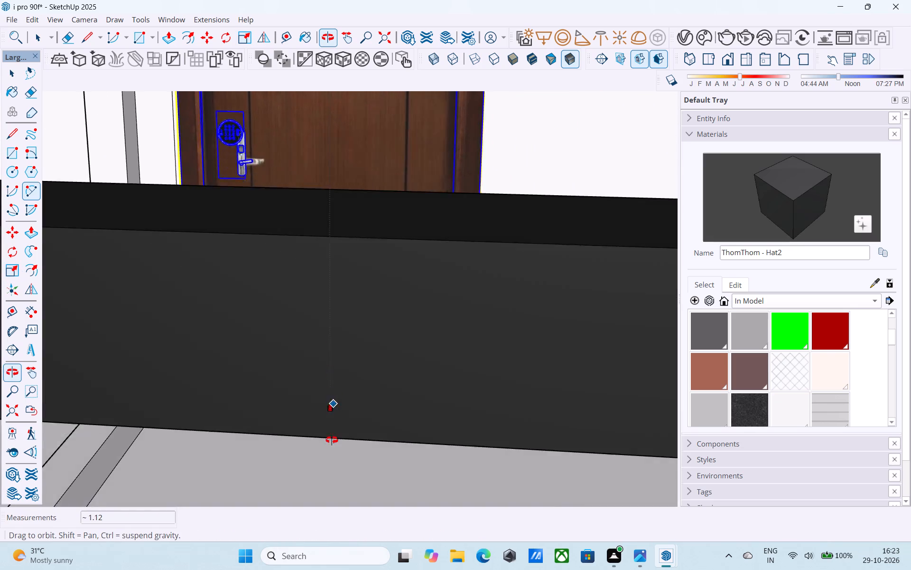
shift+middle_drag(332, 440, 331, 470)
scroll(331, 469, down, 5)
click(334, 368)
Scale the ground-floor entrance door's width along the red axis so it covers the door frame.
shift+middle_drag(333, 364, 333, 377)
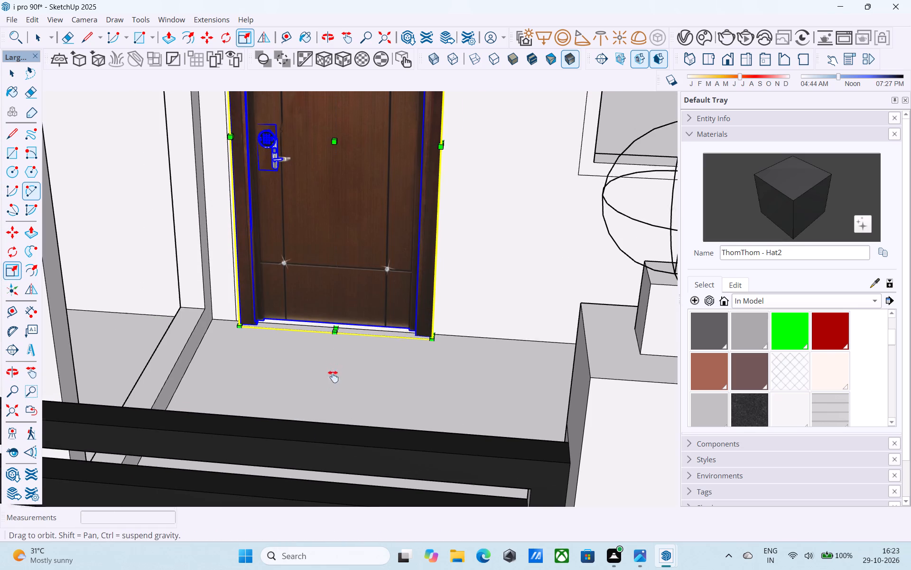
shift+middle_drag(333, 377, 337, 420)
scroll(250, 219, up, 7)
middle_drag(247, 218, 365, 230)
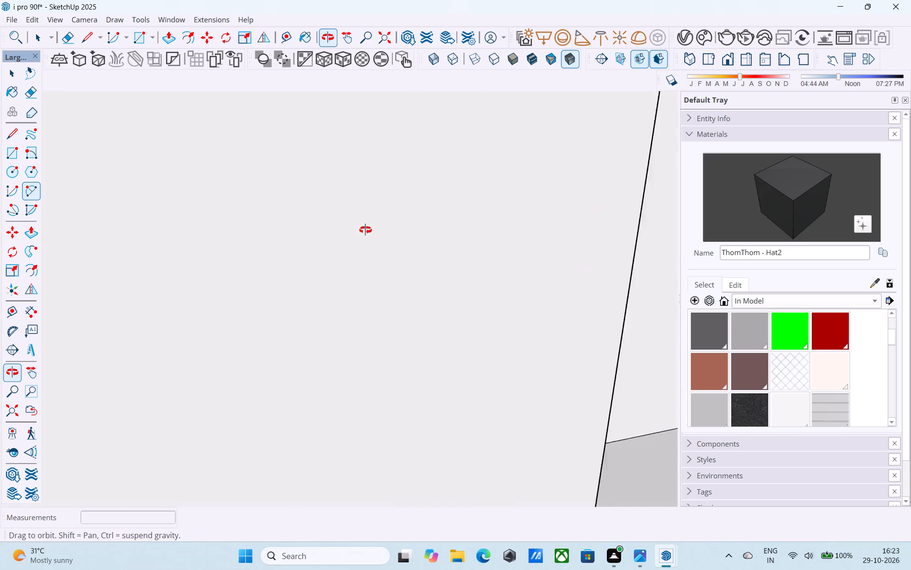
middle_drag(365, 230, 308, 228)
scroll(293, 220, up, 3)
middle_drag(291, 216, 374, 222)
click(165, 167)
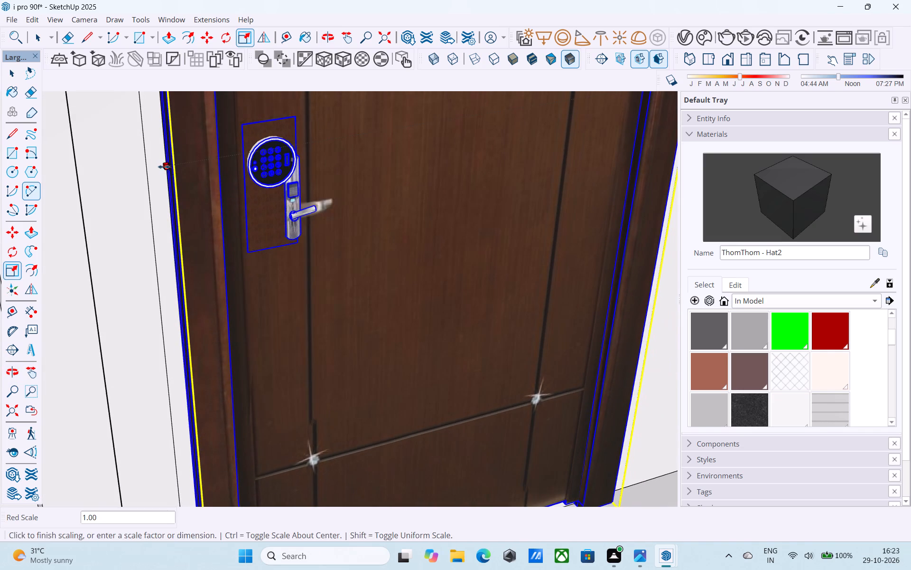
click(149, 166)
middle_drag(214, 179, 59, 155)
scroll(80, 179, down, 4)
middle_drag(311, 210, 236, 188)
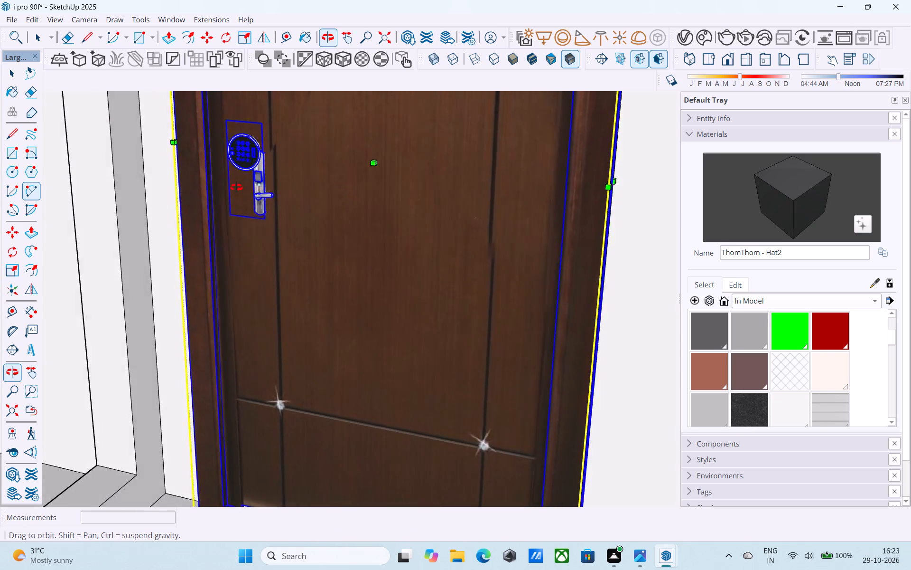
middle_drag(236, 188, 210, 184)
click(607, 190)
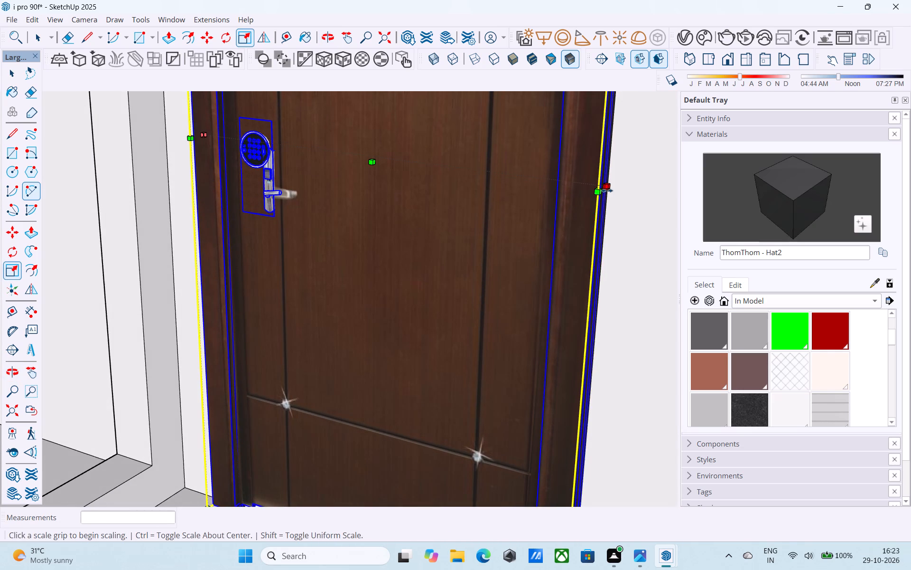
click(605, 183)
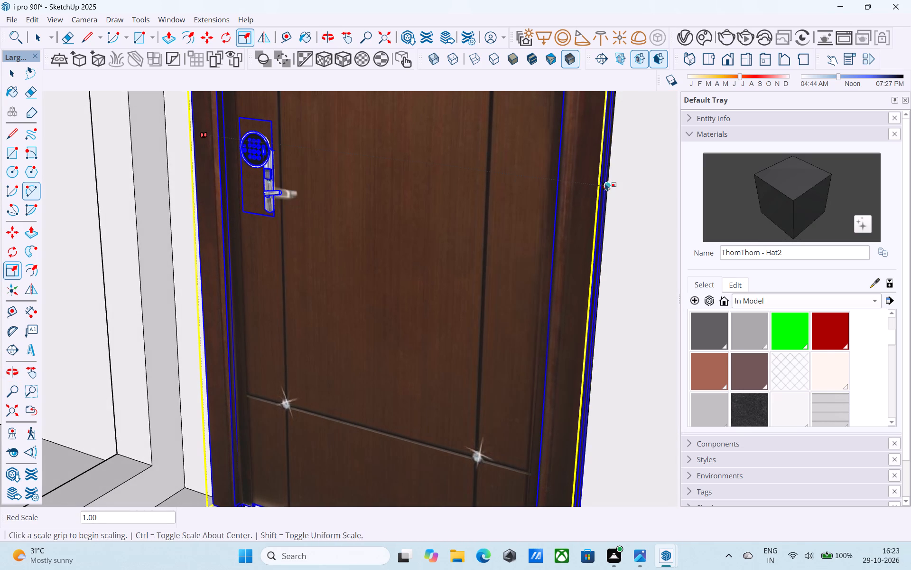
Scale the first-floor balcony door vertically so its lower edge reaches the bottom of the doorway frame.
scroll(574, 200, down, 4)
middle_drag(555, 215, 542, 441)
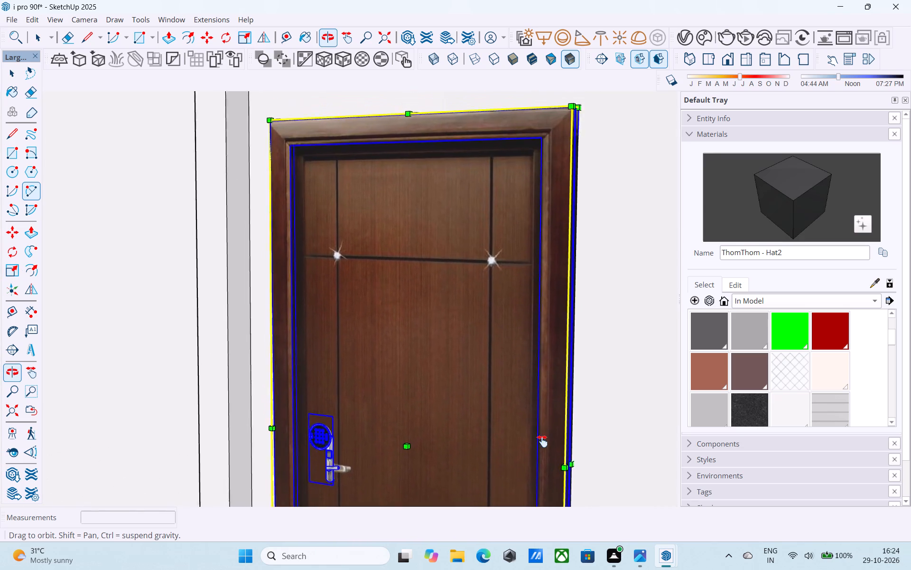
middle_drag(542, 441, 501, 408)
scroll(499, 404, down, 20)
scroll(499, 404, down, 3)
middle_drag(492, 386, 490, 375)
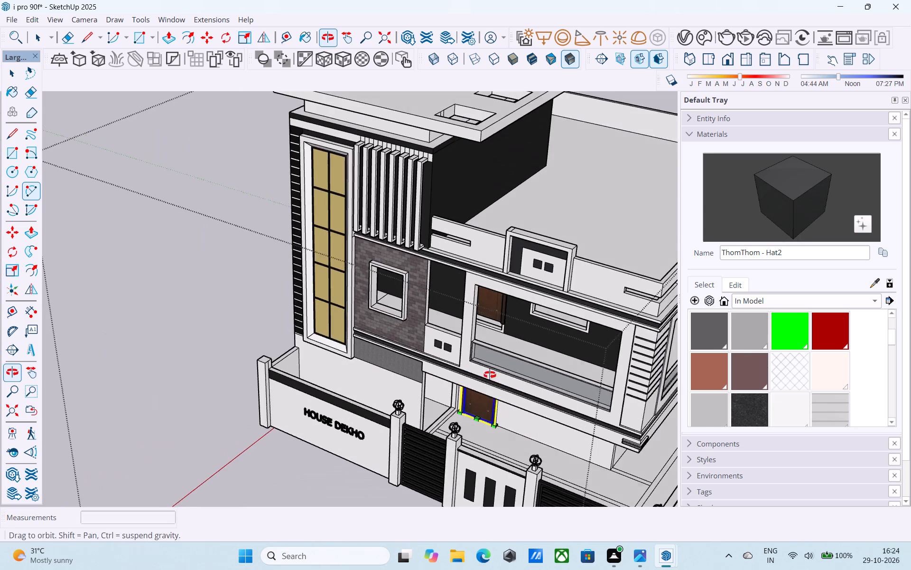
middle_drag(490, 375, 490, 365)
scroll(508, 281, up, 5)
key(space)
scroll(495, 320, up, 2)
shift+middle_drag(494, 320, 461, 333)
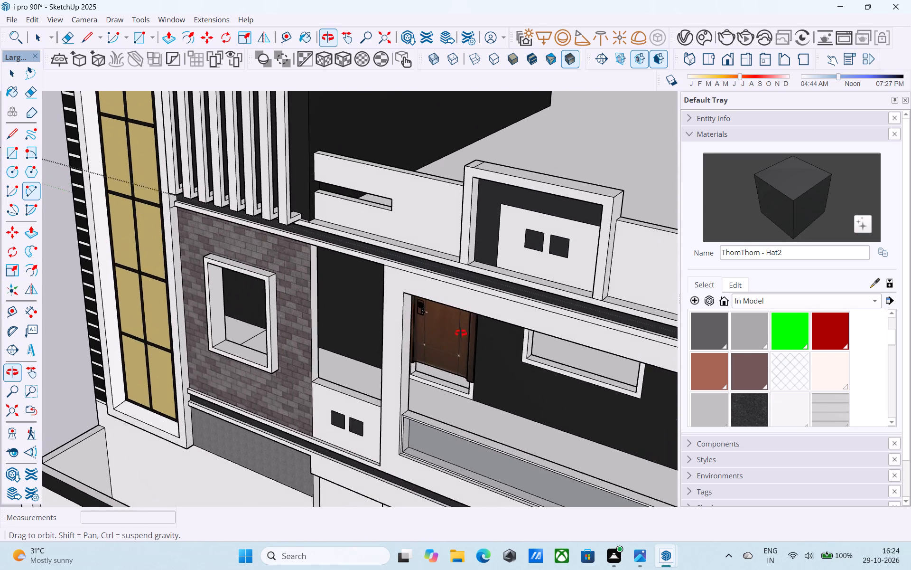
shift+middle_drag(461, 333, 462, 319)
scroll(456, 317, up, 2)
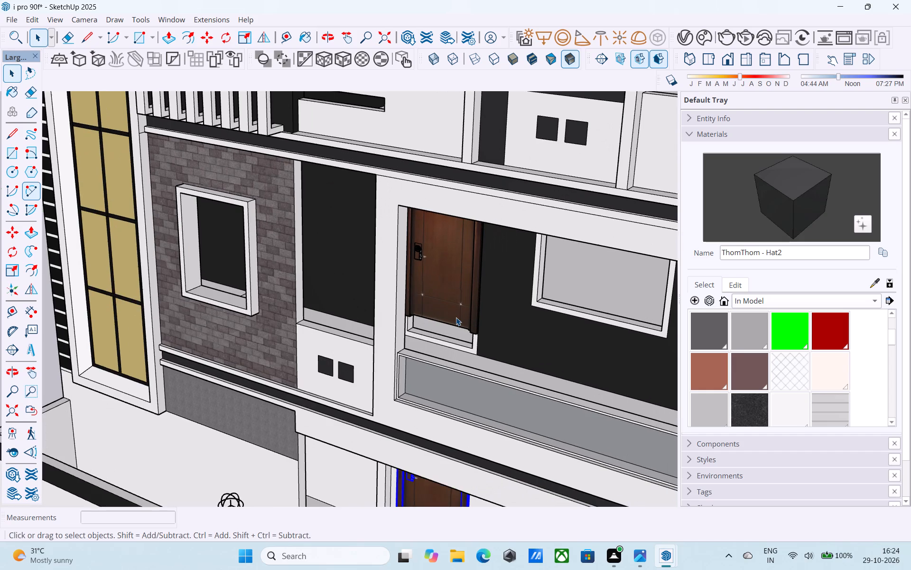
scroll(456, 317, up, 4)
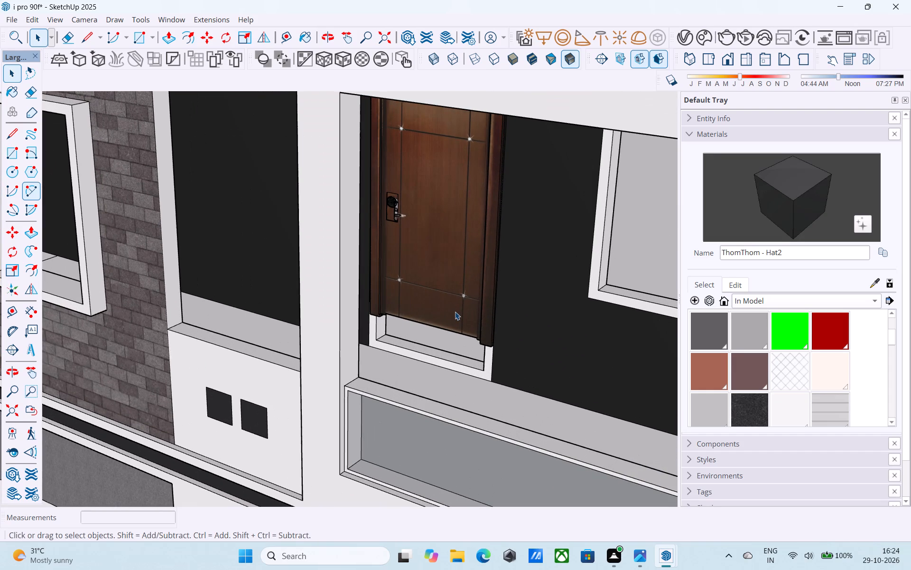
middle_drag(435, 308, 393, 344)
click(396, 334)
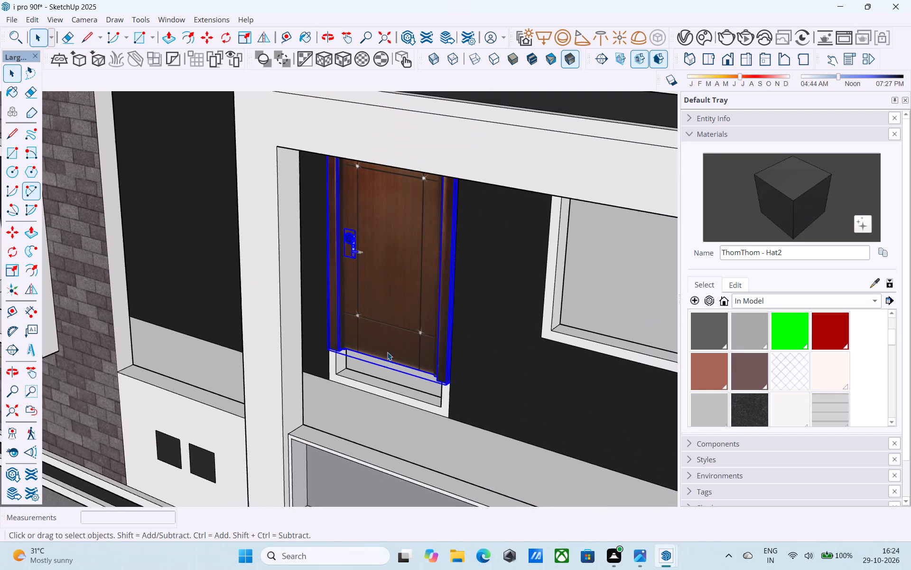
scroll(384, 360, up, 5)
key(s)
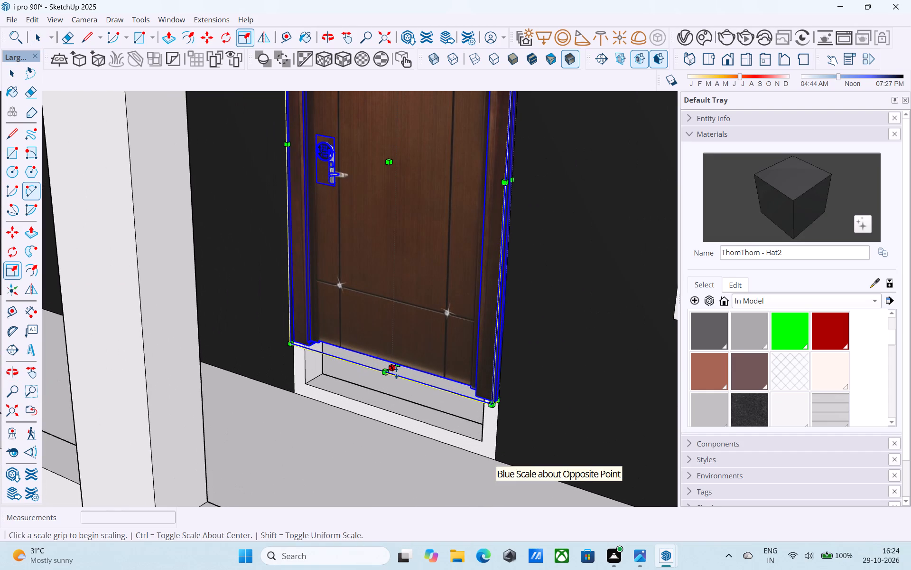
click(396, 373)
click(395, 453)
Scale the balcony door's lock-side edge outward along the red axis by about 1.03.
scroll(395, 453, down, 6)
middle_drag(395, 453, 430, 446)
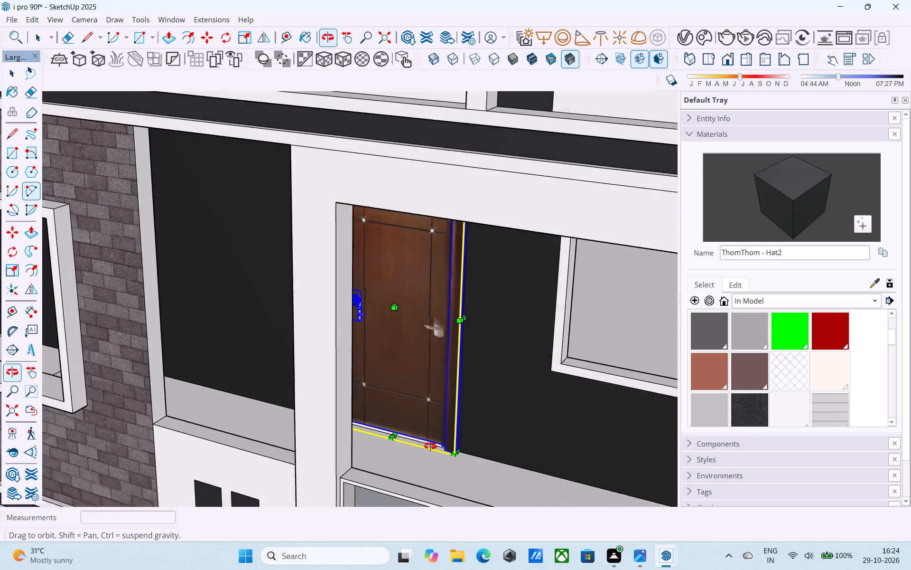
middle_drag(430, 446, 489, 452)
scroll(333, 299, up, 19)
middle_drag(362, 315, 500, 338)
click(321, 269)
click(295, 269)
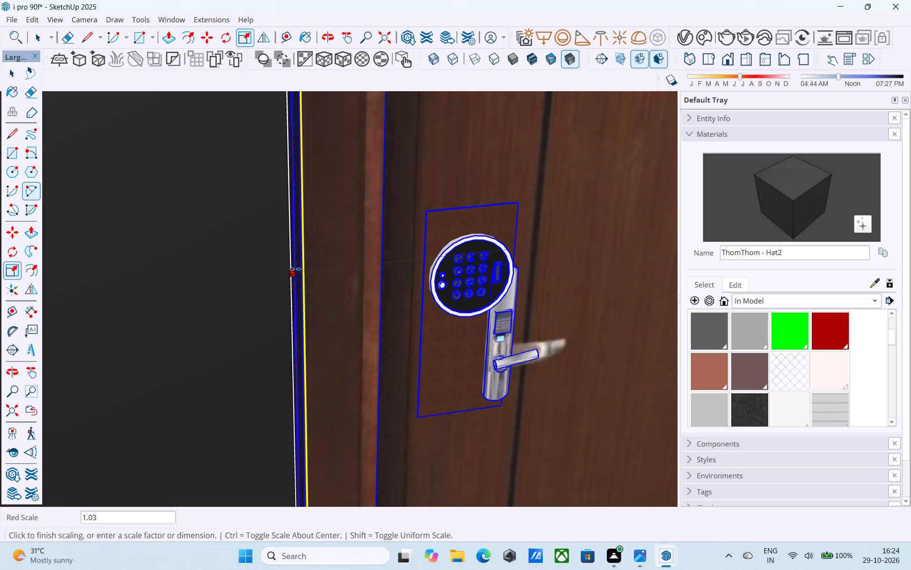
Scale the balcony door's opposite side along the red axis so its width covers the doorway frame.
middle_drag(406, 260, 189, 227)
scroll(180, 228, down, 8)
middle_drag(302, 252, 214, 228)
scroll(205, 228, down, 7)
middle_drag(296, 232, 362, 234)
scroll(412, 294, up, 4)
click(409, 262)
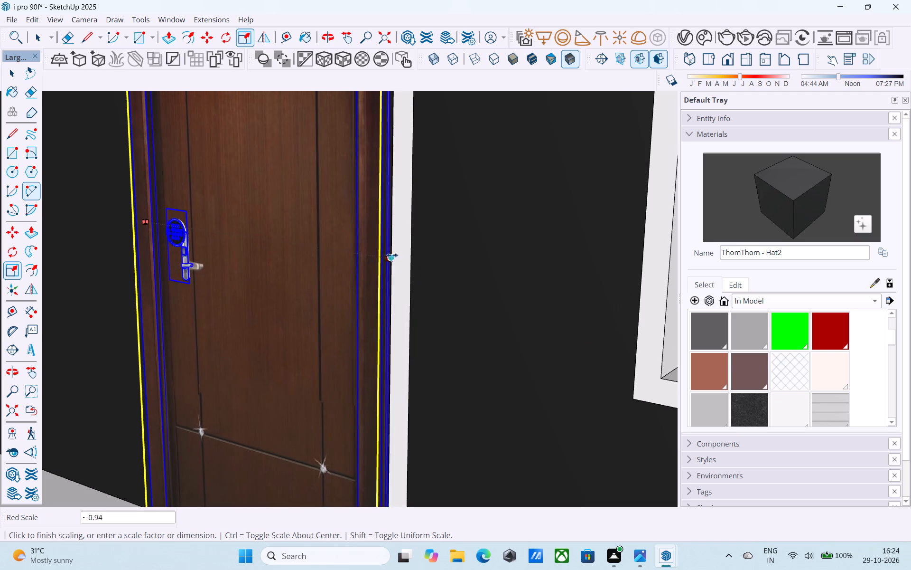
click(409, 254)
scroll(409, 254, up, 1)
middle_drag(409, 254, 431, 247)
scroll(431, 248, down, 5)
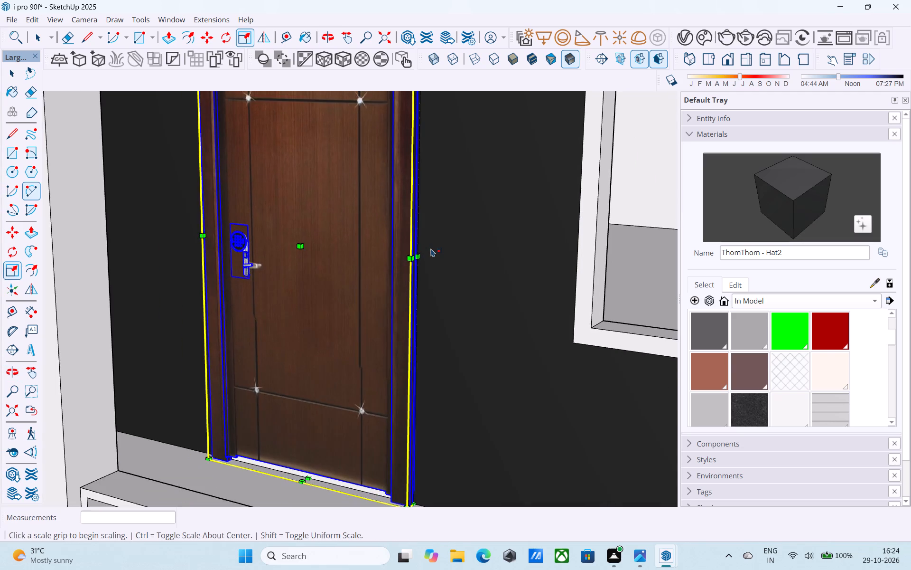
Scale the balcony door's top edge slightly upward along the blue axis.
scroll(431, 248, down, 3)
middle_drag(418, 274, 409, 295)
scroll(399, 307, down, 4)
middle_drag(389, 320, 377, 266)
scroll(350, 131, up, 3)
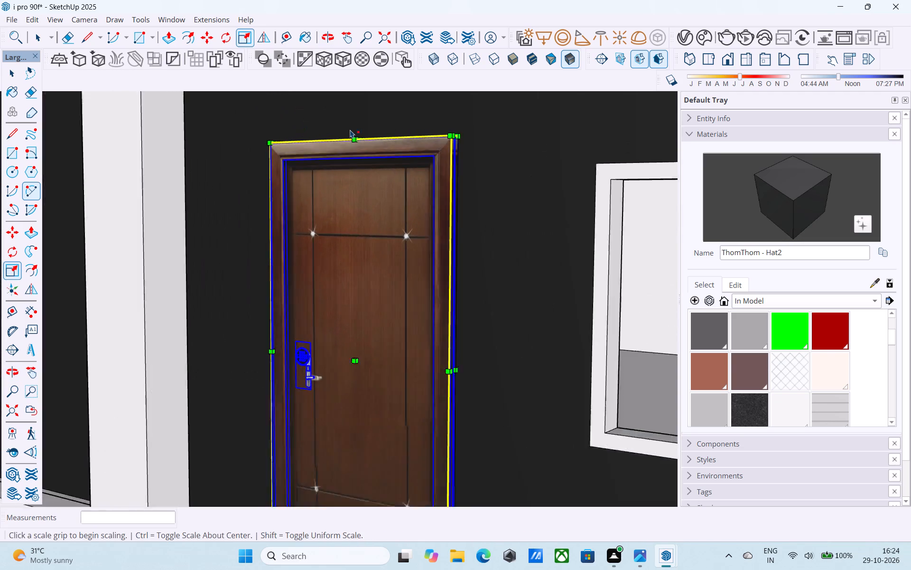
scroll(350, 130, up, 8)
middle_drag(360, 127, 356, 150)
click(364, 156)
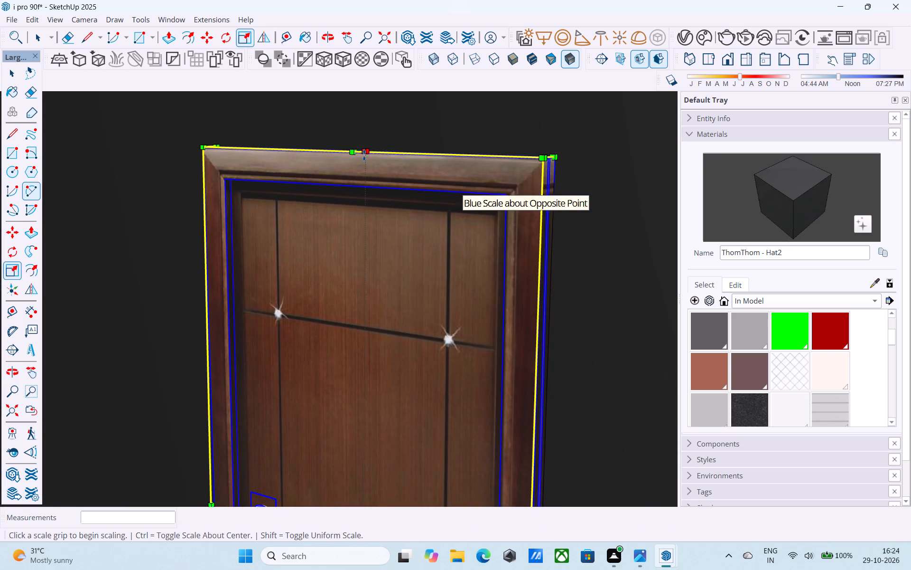
click(365, 150)
key(space)
Deselect the door and save the model, purging unused items.
scroll(367, 139, down, 3)
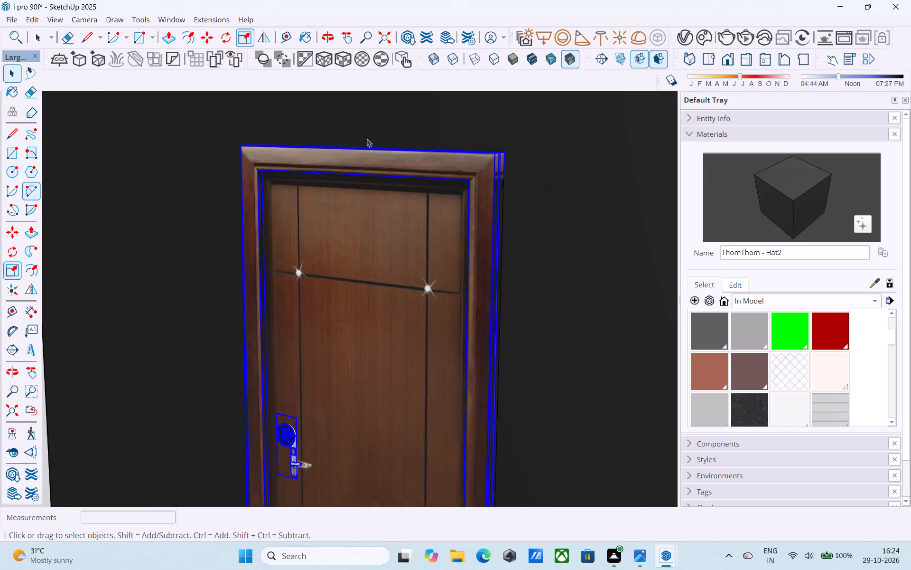
scroll(367, 139, down, 20)
scroll(367, 139, down, 3)
middle_drag(370, 144, 439, 154)
scroll(428, 168, down, 4)
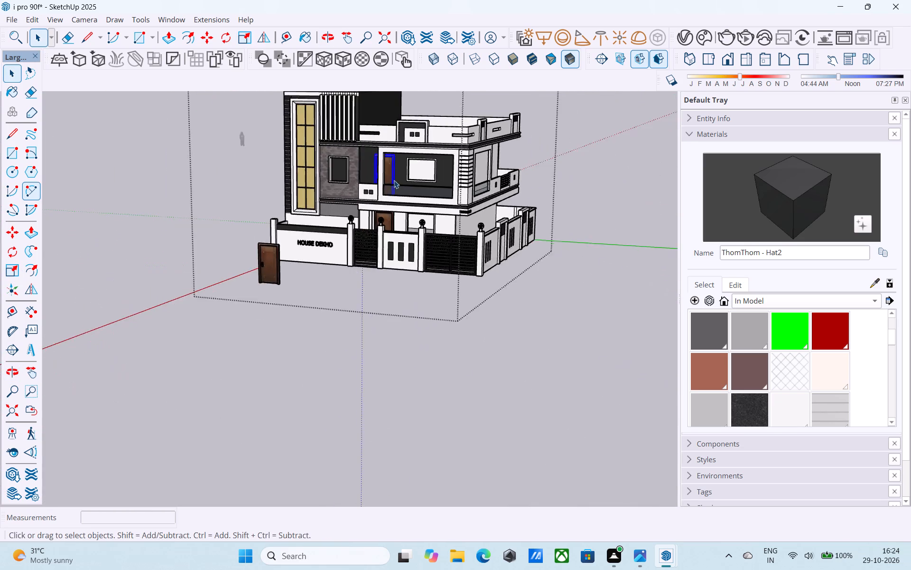
scroll(394, 180, down, 3)
middle_drag(446, 196, 471, 203)
click(552, 186)
scroll(334, 183, up, 5)
key(ctrl+s)
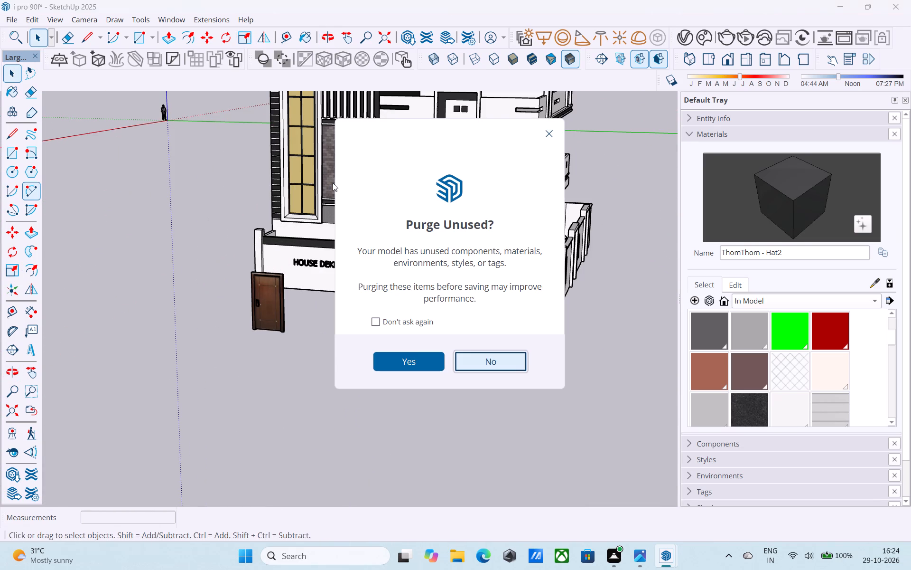
click(406, 361)
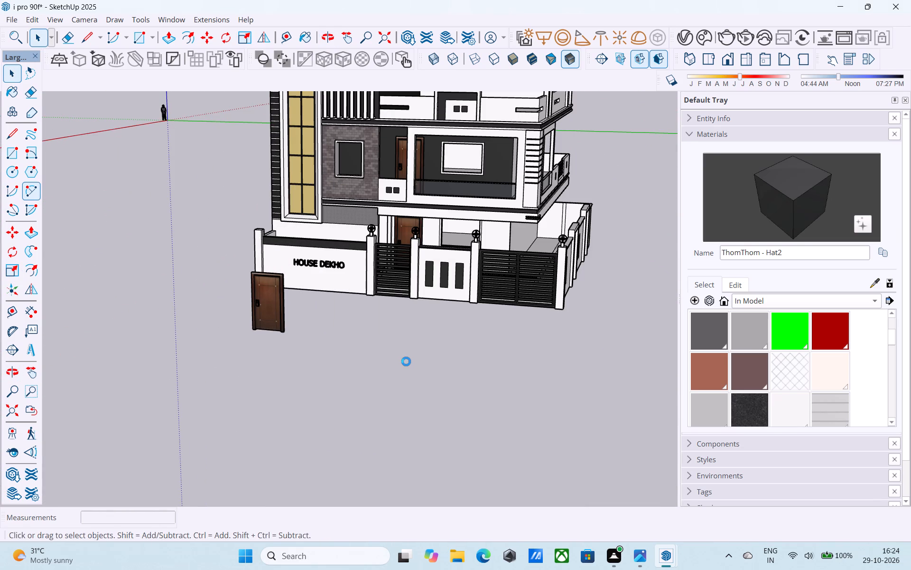
Import the window collection file 3D from Downloads and place it on open ground beside the house.
scroll(411, 342, down, 14)
middle_drag(413, 339, 438, 314)
scroll(422, 256, up, 9)
middle_click(425, 242)
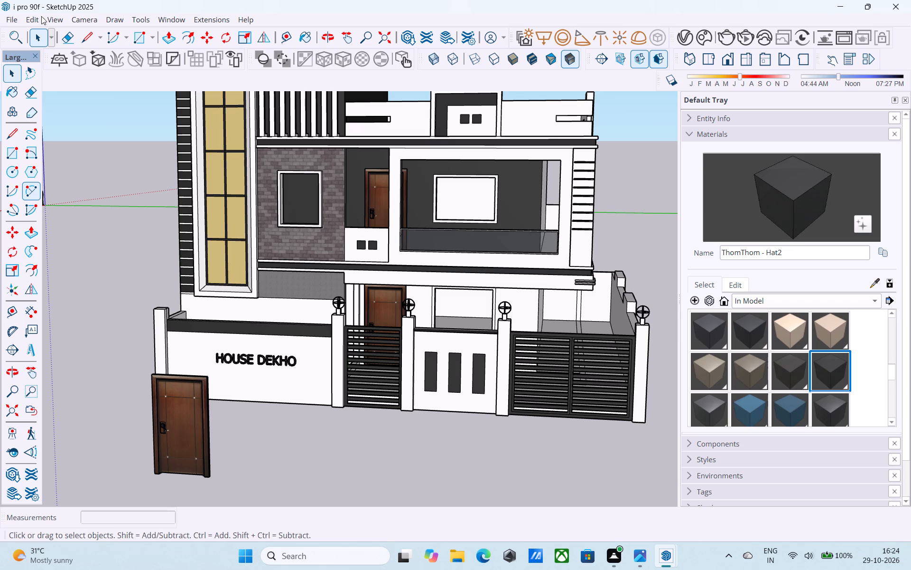
click(12, 17)
click(111, 184)
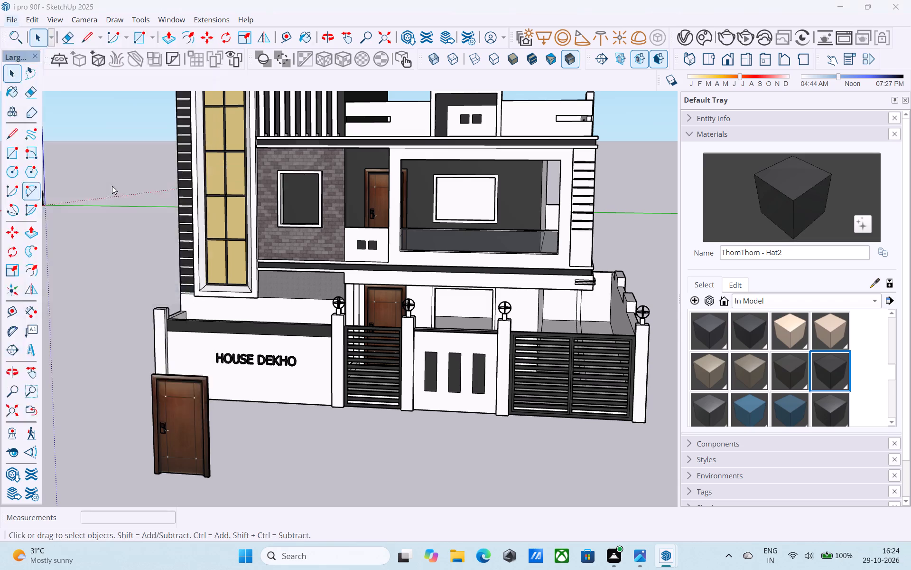
scroll(254, 193, down, 7)
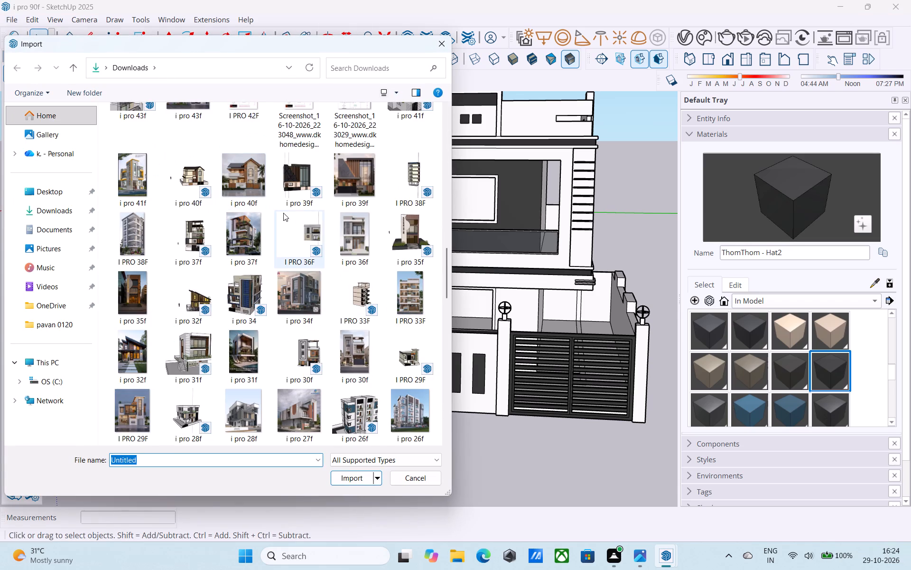
scroll(301, 239, down, 5)
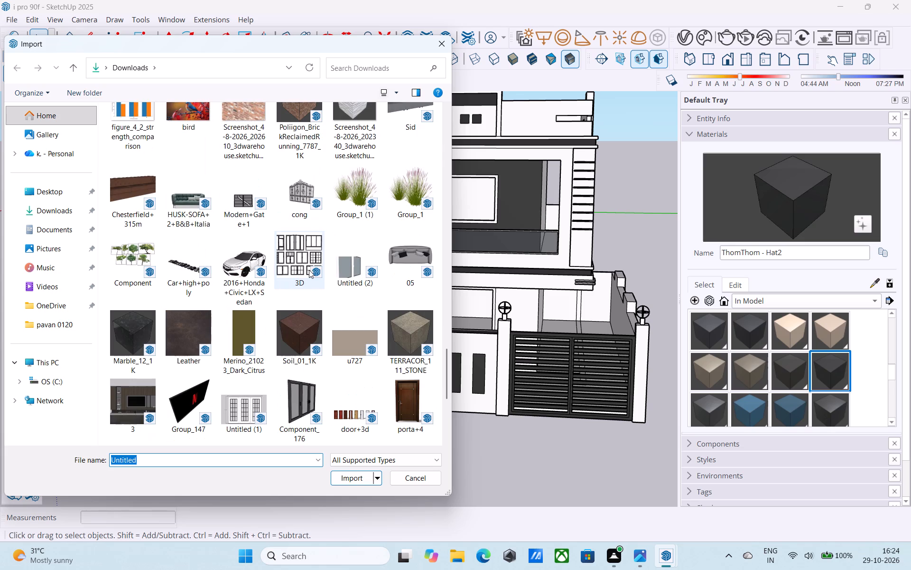
click(302, 263)
click(351, 478)
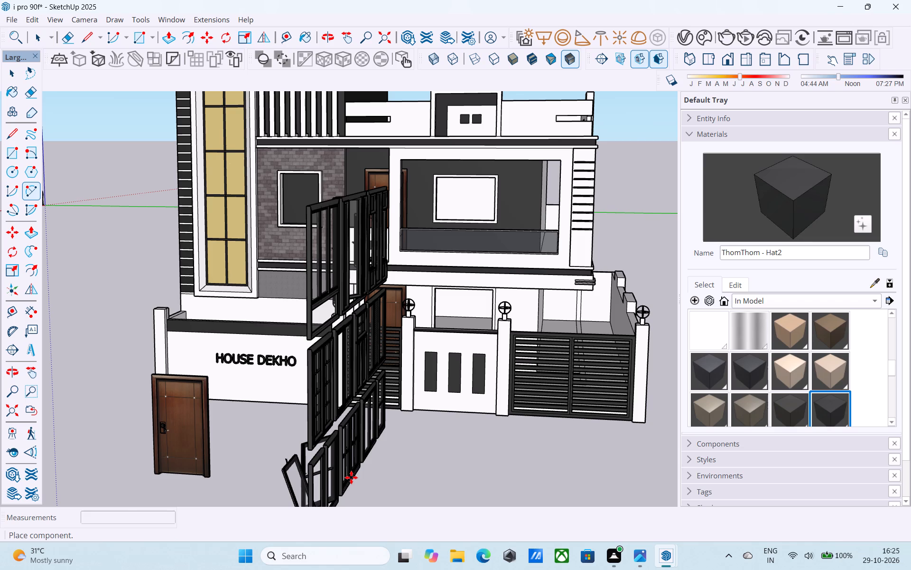
scroll(351, 477, down, 12)
scroll(381, 444, down, 5)
middle_drag(391, 437, 451, 453)
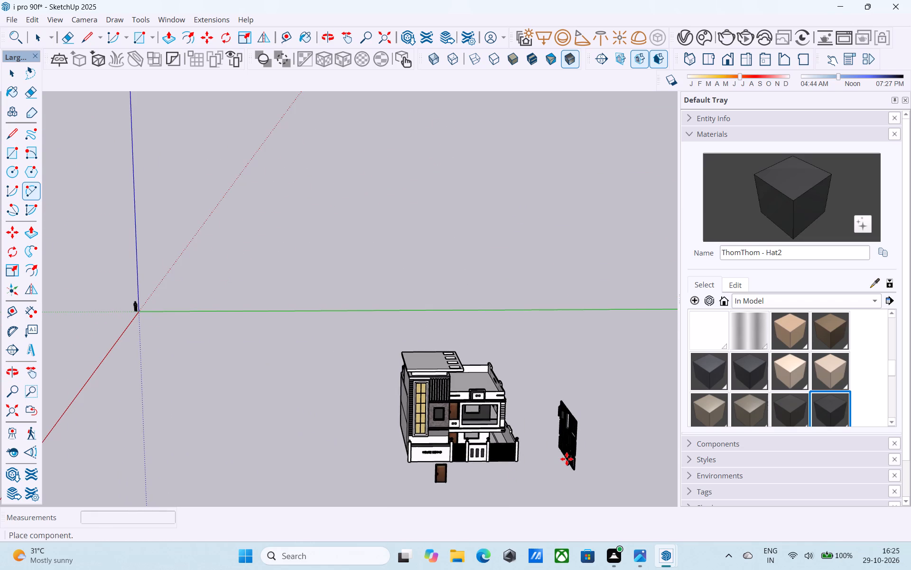
click(567, 459)
Explode the imported window collection until its windows are separate objects.
scroll(567, 459, up, 13)
key(space)
scroll(567, 458, down, 2)
right_click(567, 443)
click(598, 206)
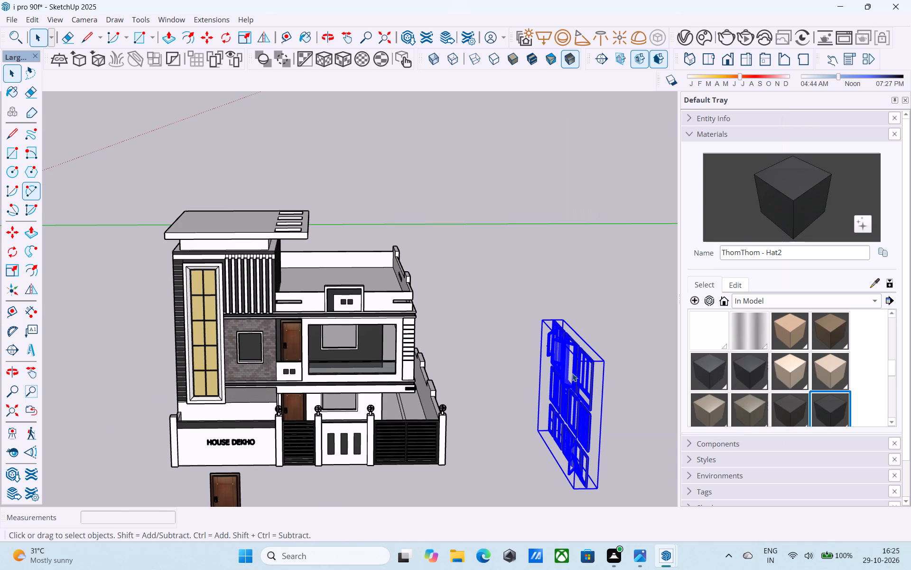
click(572, 399)
click(604, 299)
click(556, 386)
right_click(560, 384)
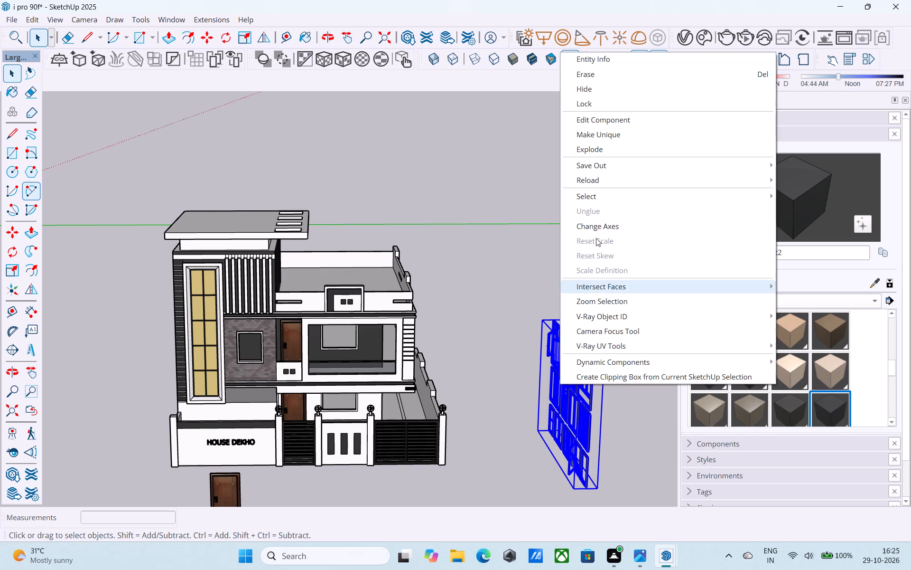
click(603, 152)
click(597, 333)
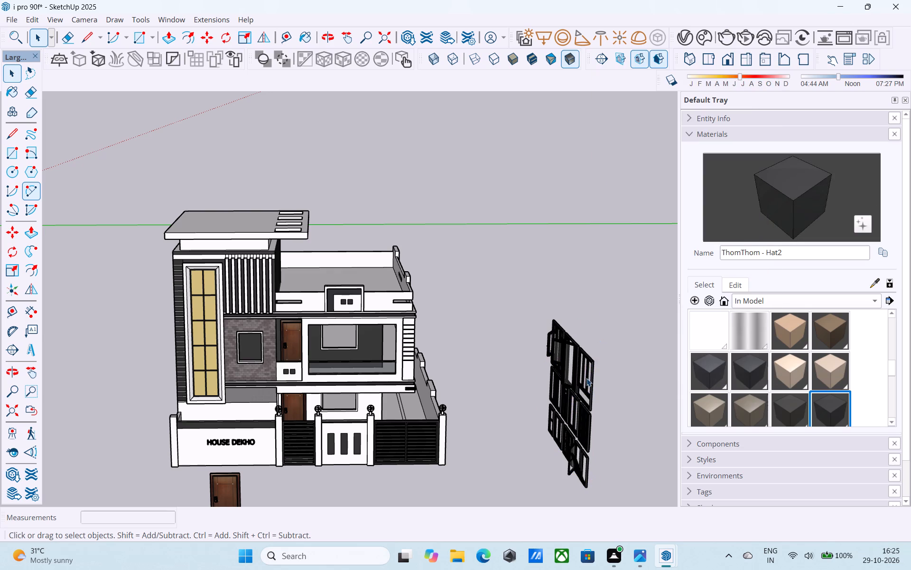
Copy the three-pane window with the lower panel from the collection's top row about 39' 10 9/16" away, in front of the house.
middle_drag(586, 378, 572, 321)
scroll(554, 308, down, 5)
middle_drag(553, 308, 537, 295)
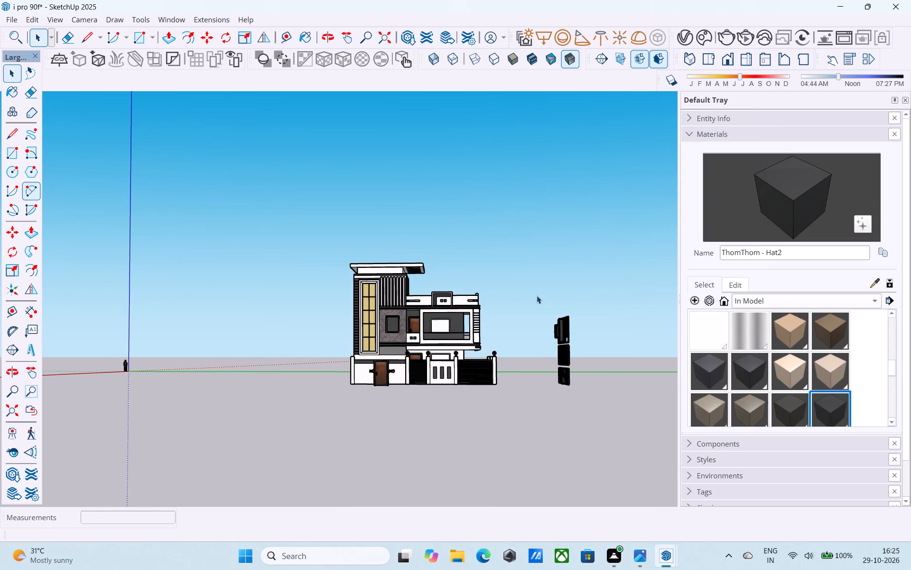
middle_drag(544, 309, 457, 361)
middle_drag(457, 361, 427, 360)
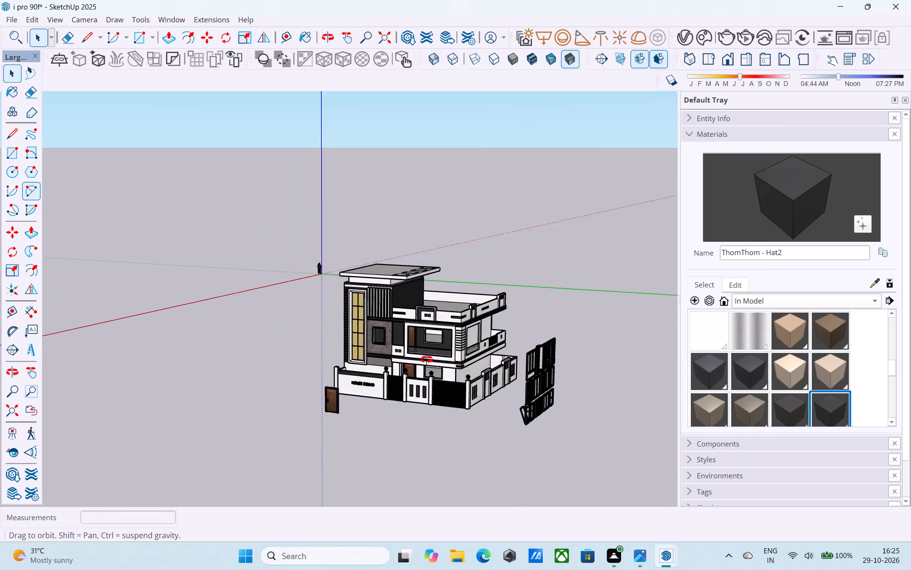
middle_drag(427, 360, 341, 364)
scroll(445, 411, up, 6)
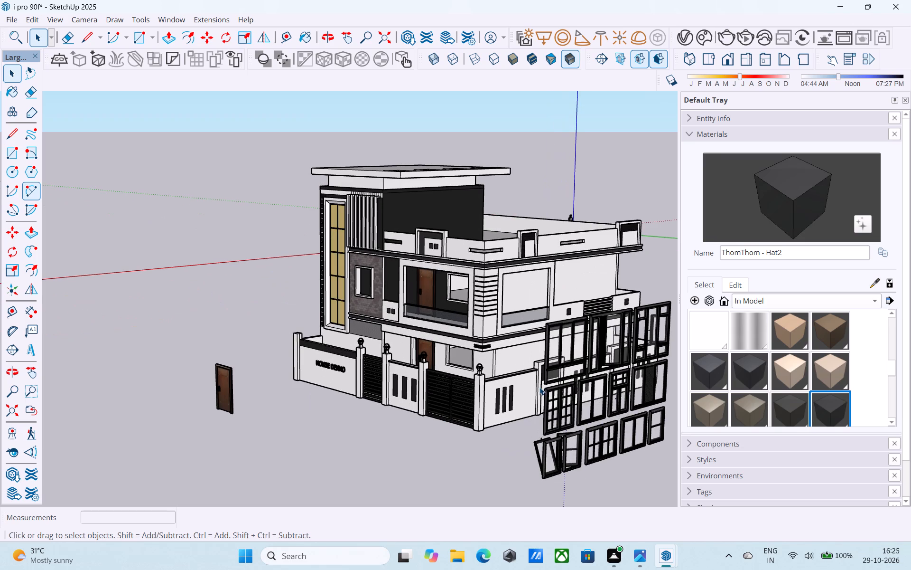
scroll(557, 371, up, 5)
click(541, 352)
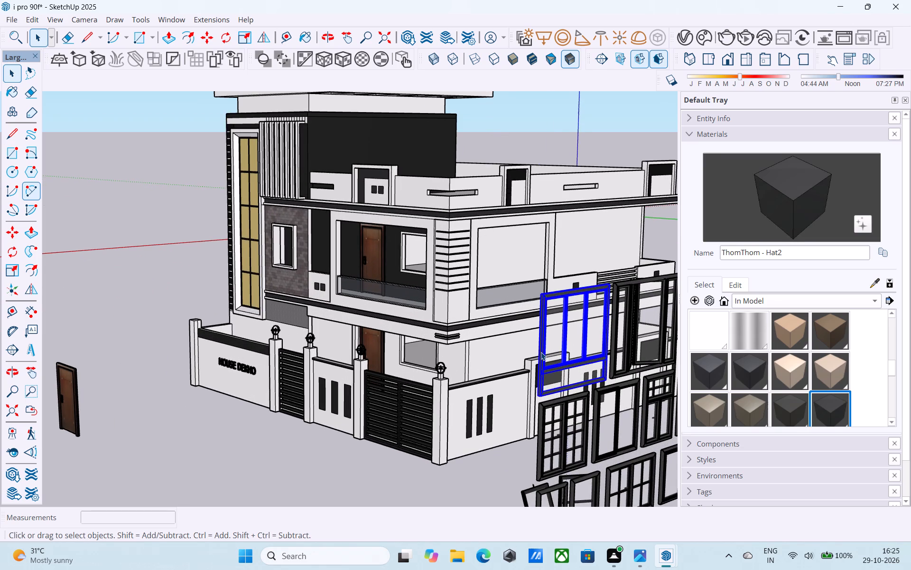
key(m)
click(540, 387)
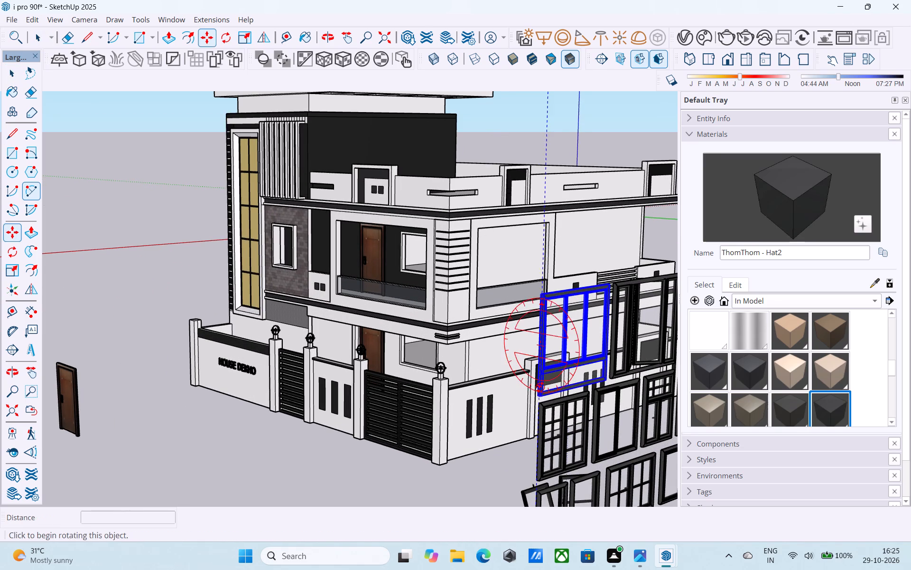
scroll(479, 373, down, 8)
key(space)
key(m)
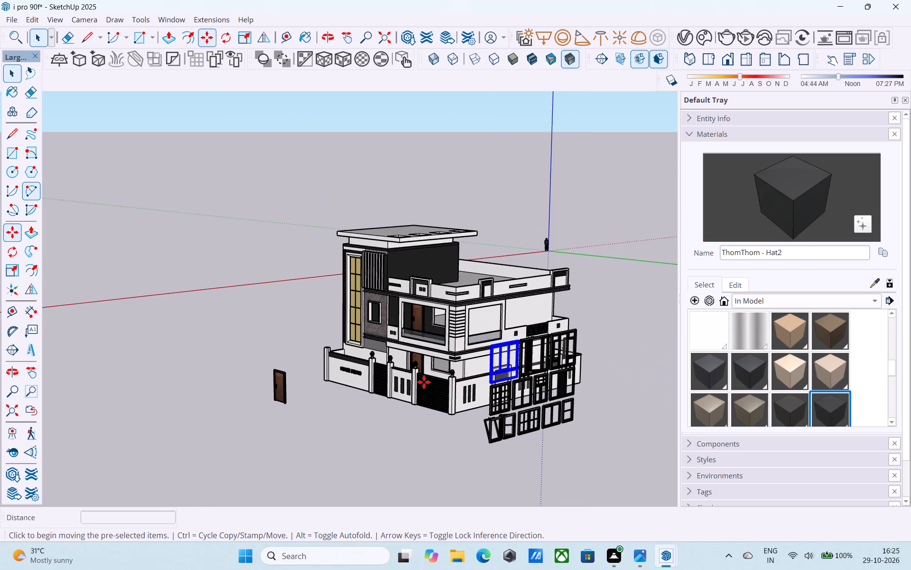
click(481, 373)
scroll(361, 403, down, 5)
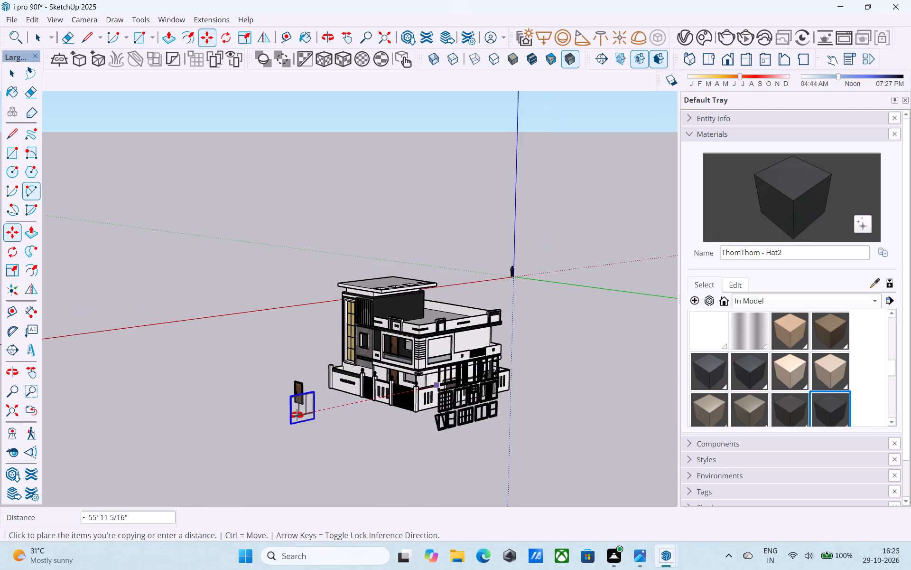
middle_drag(297, 415, 462, 456)
scroll(357, 420, up, 5)
click(334, 377)
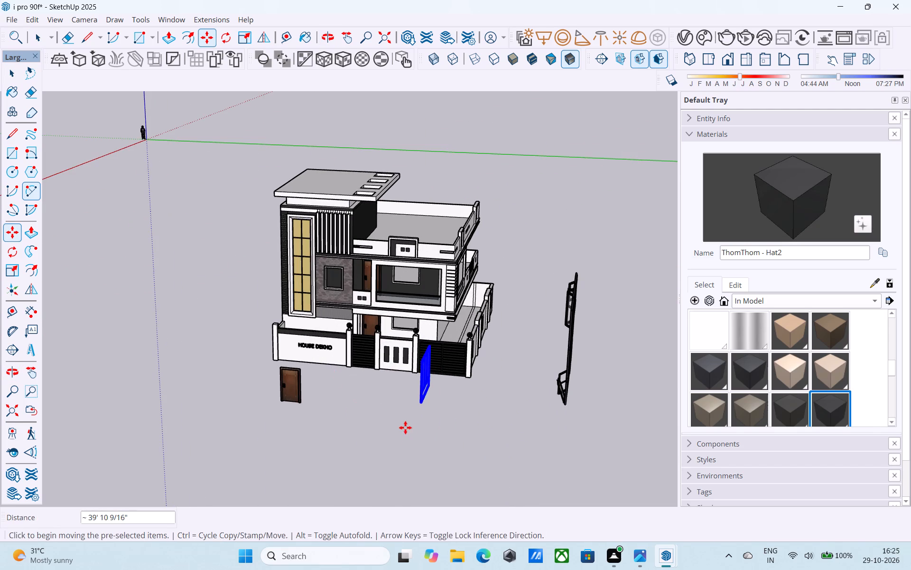
Move the window copy across the open ground toward the wooden door standing in front of the house.
click(419, 403)
scroll(401, 414, up, 15)
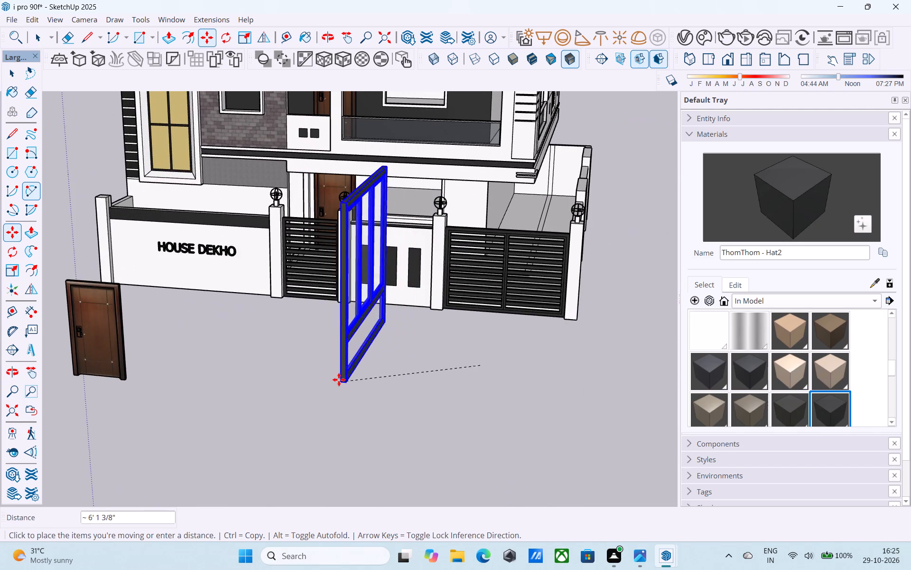
scroll(329, 370, down, 3)
middle_drag(329, 370, 562, 375)
scroll(232, 392, down, 2)
middle_drag(236, 393, 495, 271)
scroll(495, 271, down, 5)
click(394, 332)
middle_drag(394, 332, 276, 364)
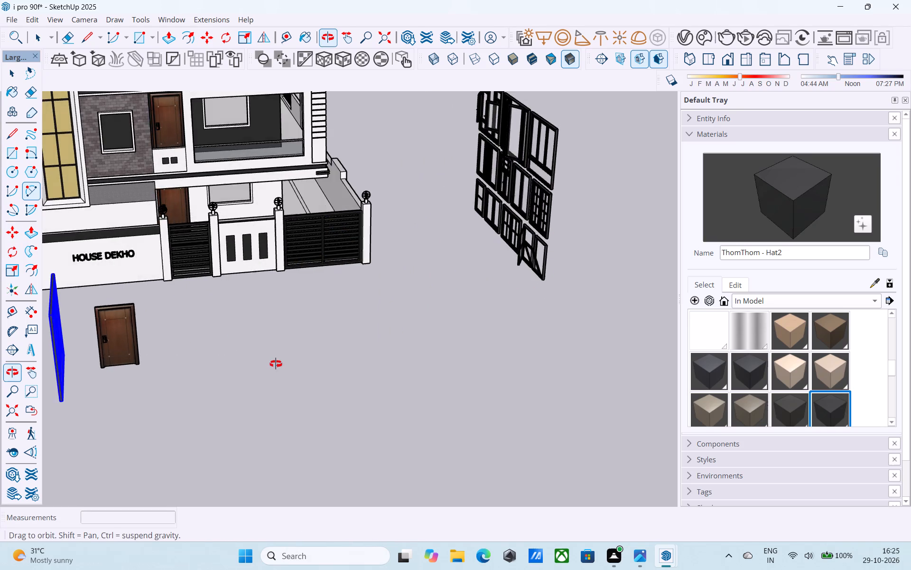
middle_drag(276, 364, 296, 359)
scroll(275, 364, down, 7)
middle_drag(227, 377, 220, 379)
click(212, 380)
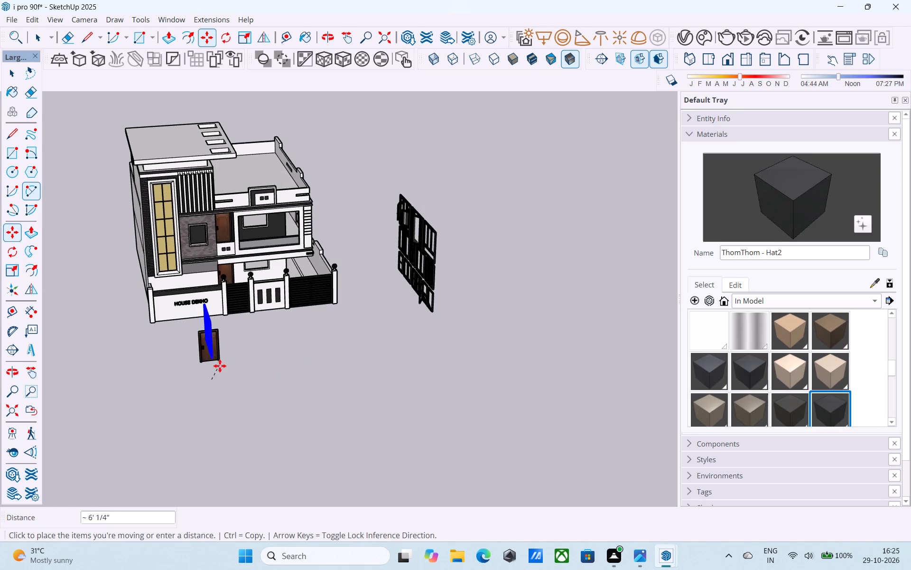
scroll(221, 365, up, 19)
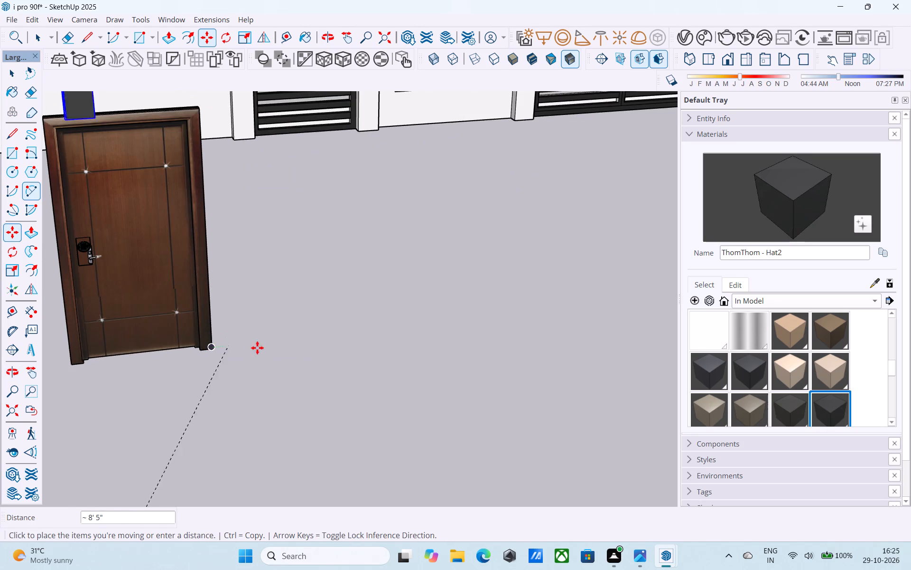
click(315, 379)
Move the window copy about 24' 6 1/2" to the bottom corner of the freestanding wooden door.
click(422, 223)
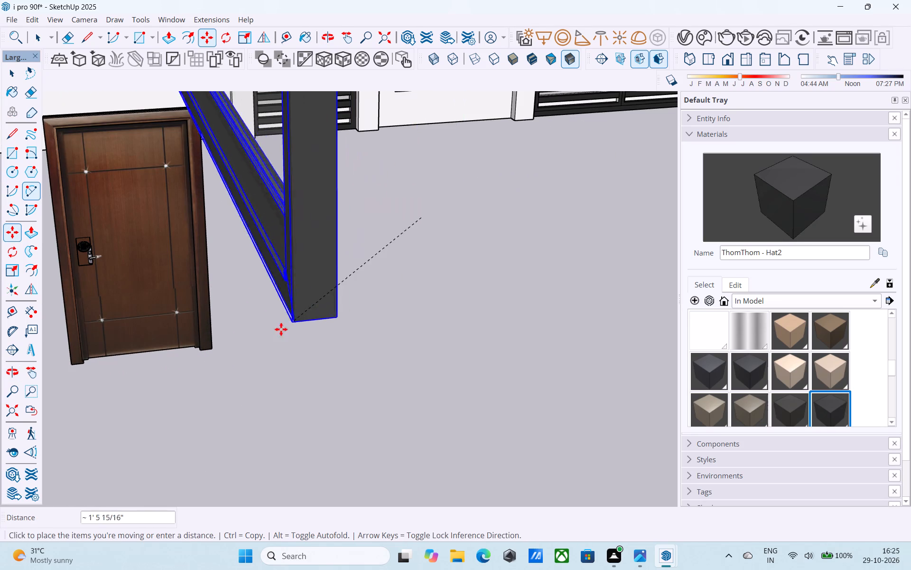
middle_drag(208, 345, 412, 294)
scroll(420, 289, down, 13)
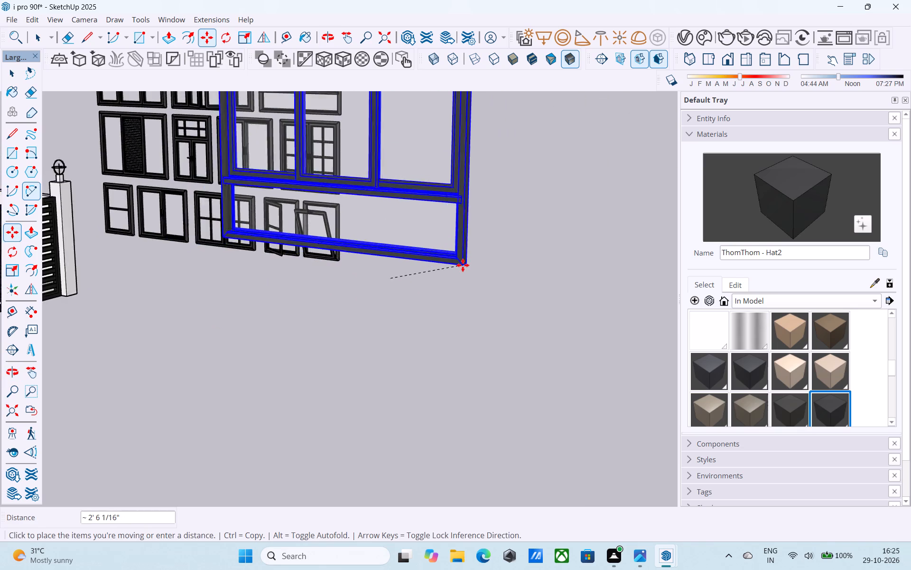
scroll(463, 265, down, 8)
click(121, 415)
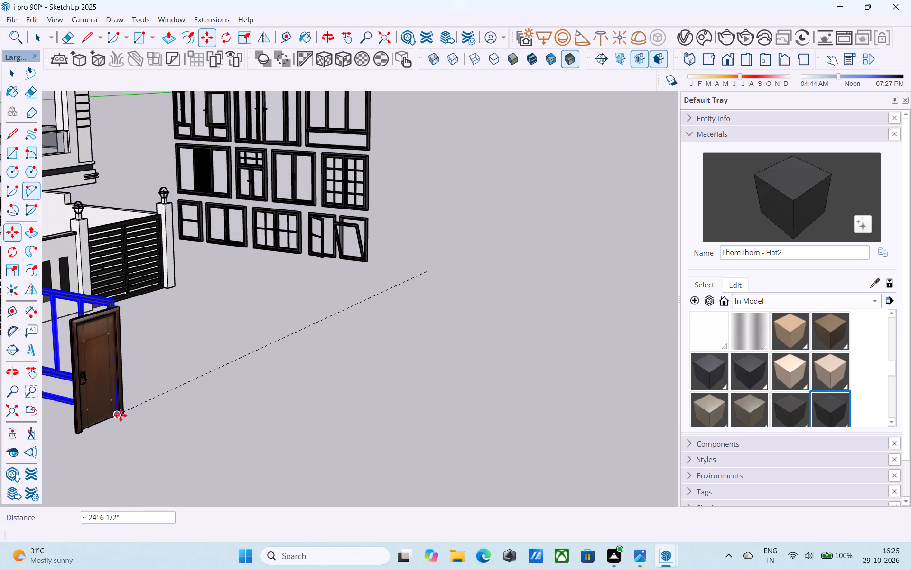
Shift the window copy sideways along the facade so it stands clear of the freestanding wooden door.
scroll(158, 393, down, 5)
middle_drag(158, 393, 0, 414)
middle_drag(66, 396, 85, 416)
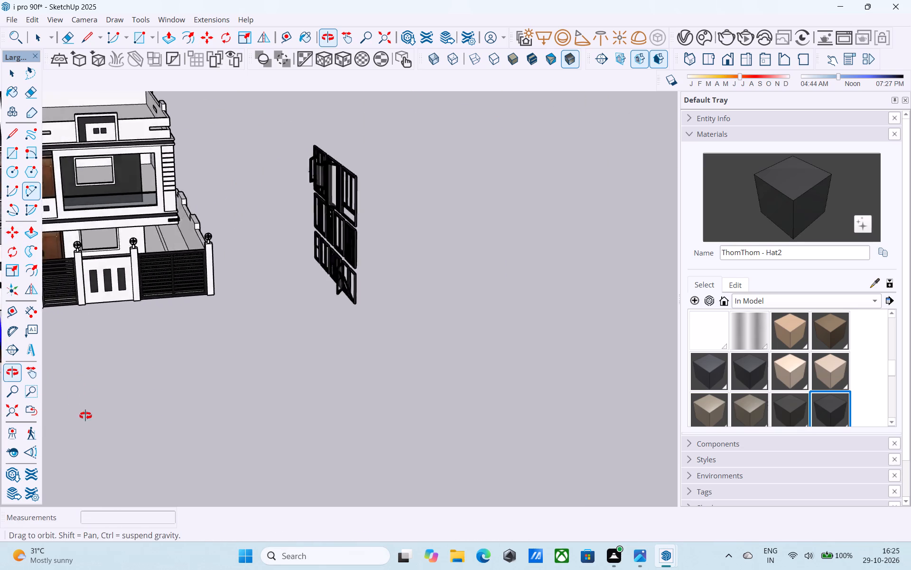
middle_drag(85, 416, 85, 416)
scroll(179, 373, down, 5)
shift+middle_drag(181, 365, 318, 376)
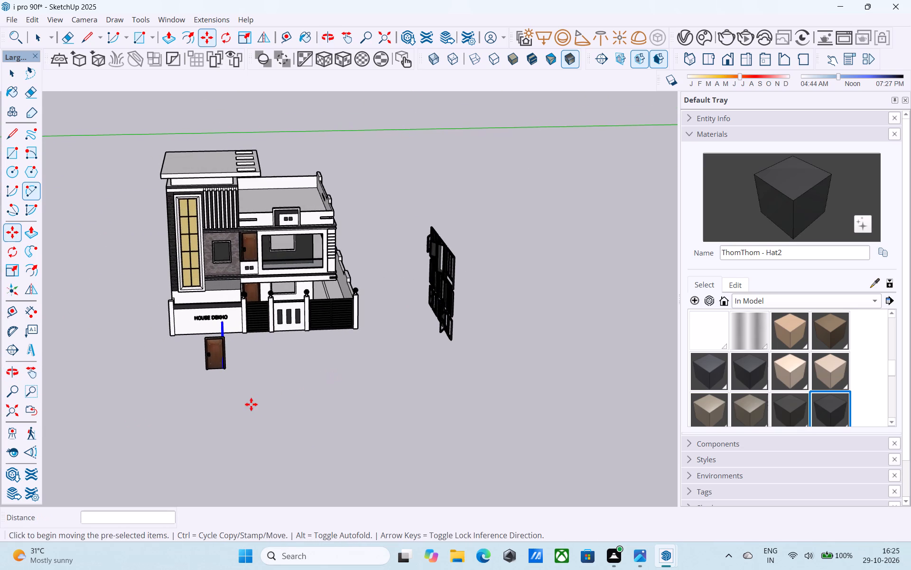
click(238, 394)
click(302, 394)
Rotate the window copy about 90° in the ground plane so it stands parallel to the front facade.
middle_drag(301, 382, 281, 396)
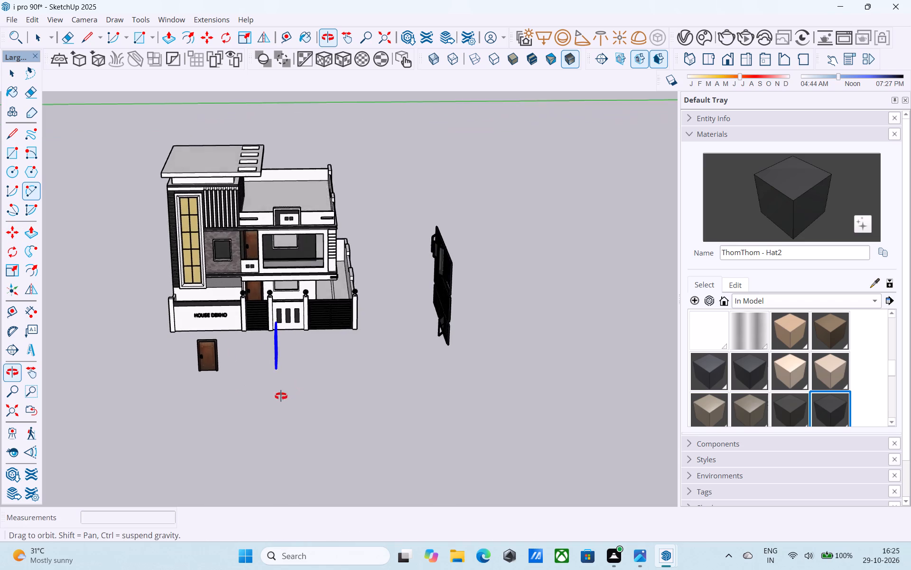
middle_drag(281, 396, 272, 401)
key(q)
scroll(254, 388, up, 4)
click(257, 383)
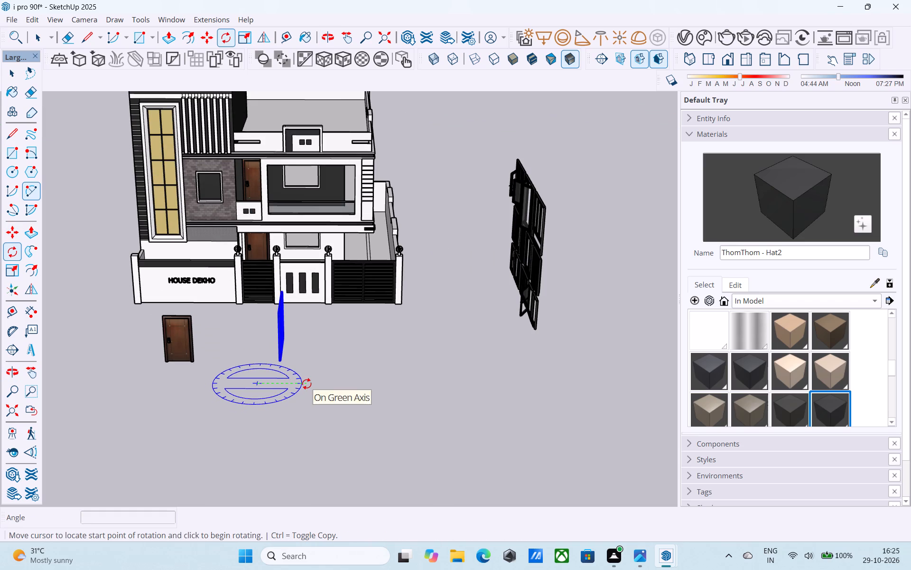
click(307, 384)
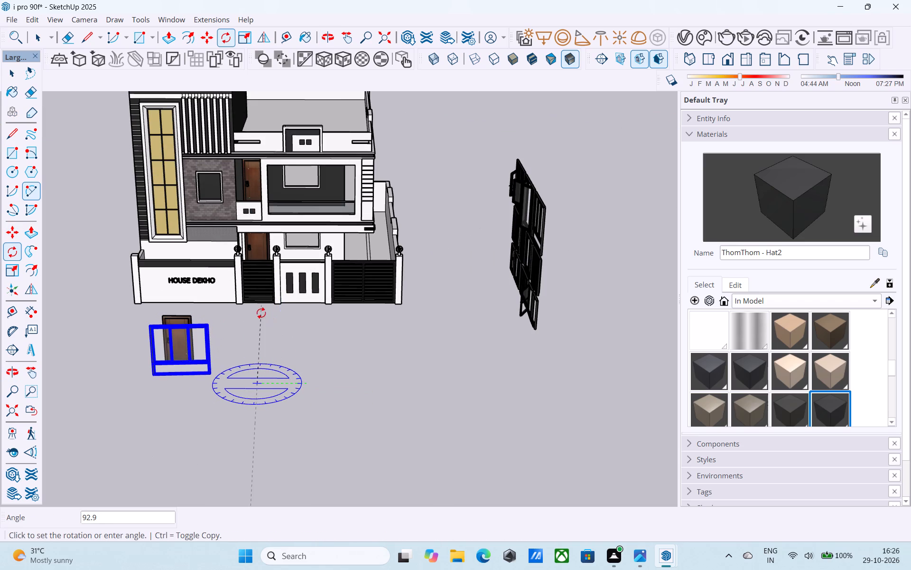
click(273, 319)
Move the rotated window about 11' 2 9/16" along the facade, onto open ground beside the wooden door.
scroll(150, 364, up, 4)
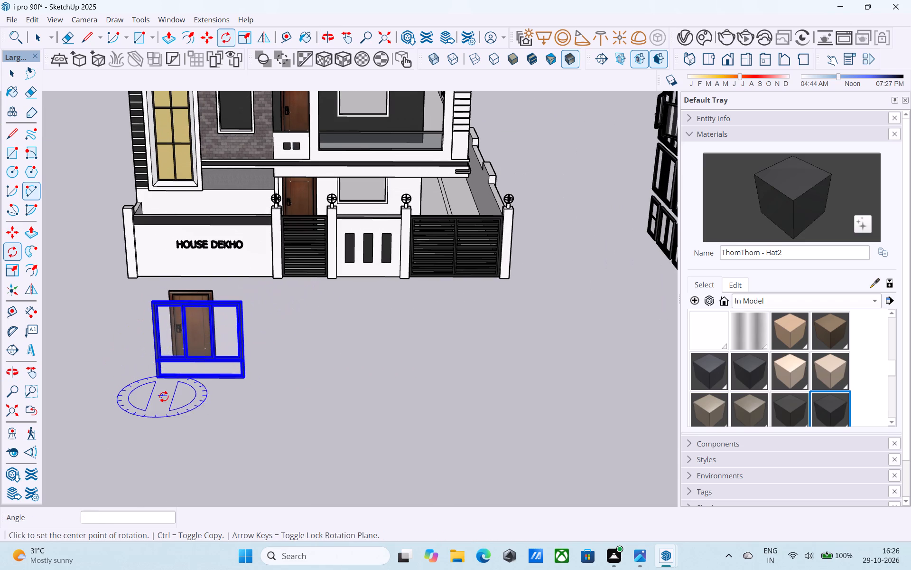
click(174, 399)
key(m)
click(174, 399)
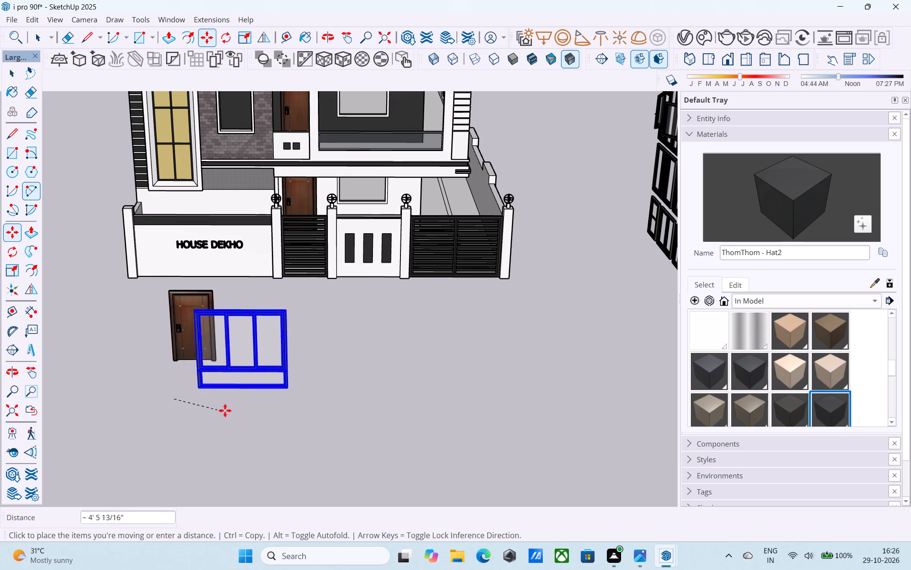
click(298, 417)
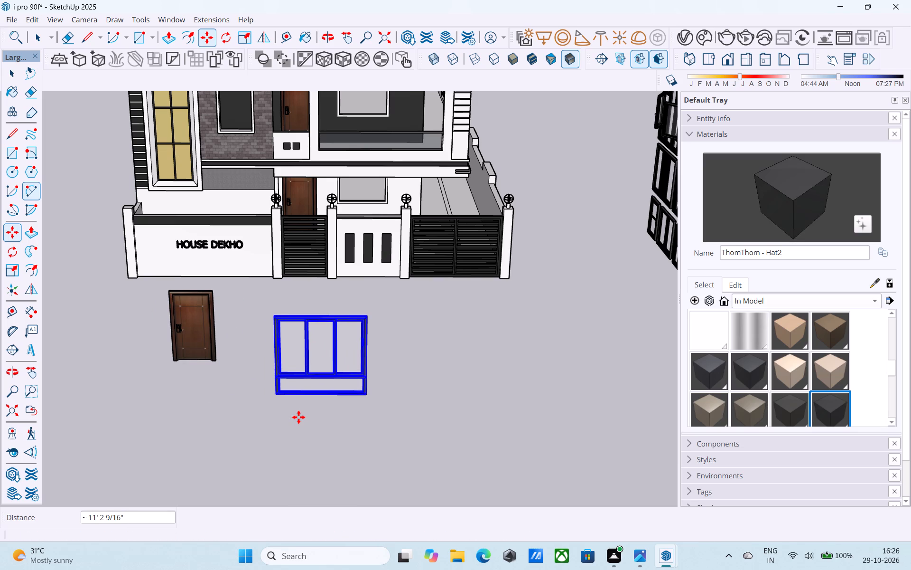
Scale the window copy down in height from its bottom edge to suit the house's front window openings.
scroll(299, 416, down, 4)
middle_drag(297, 414, 299, 358)
scroll(298, 319, up, 5)
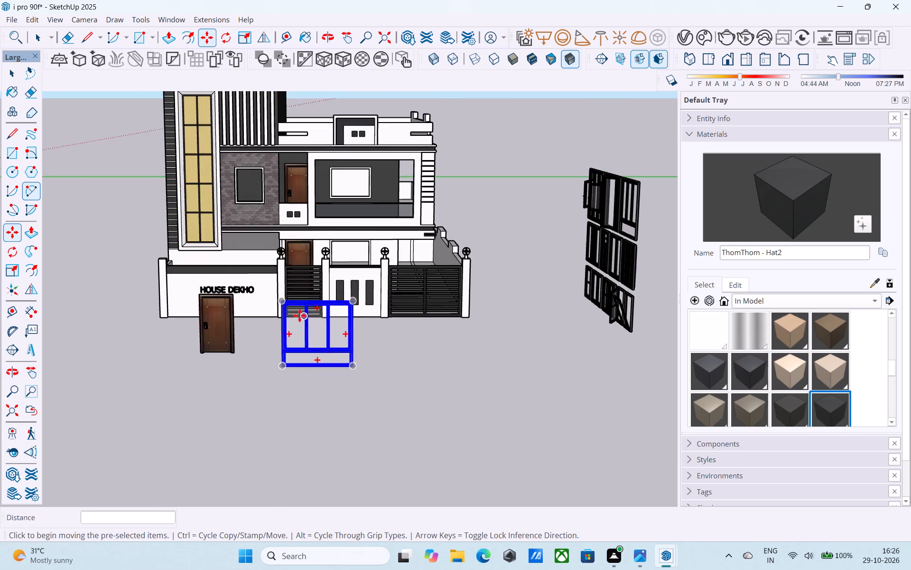
key(s)
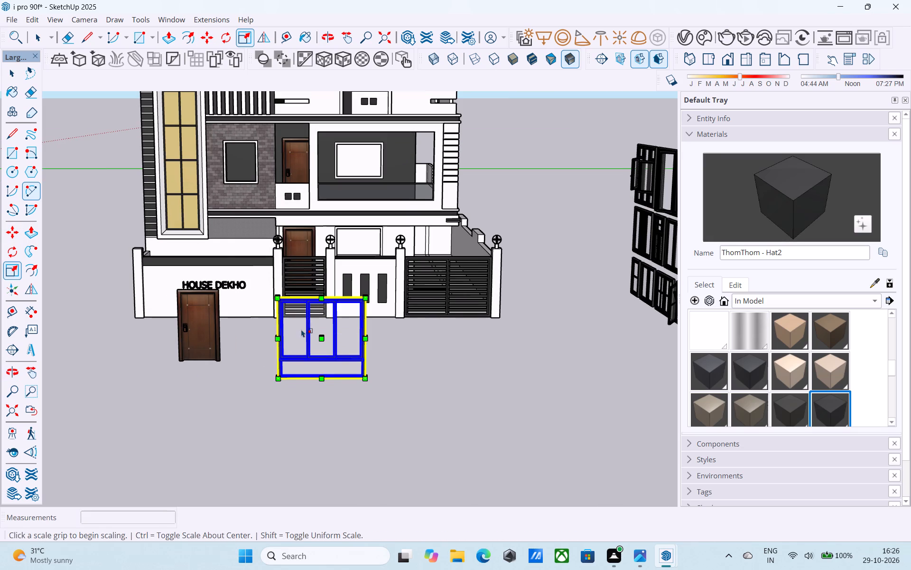
middle_click(301, 348)
scroll(316, 368, up, 17)
middle_drag(326, 386, 323, 342)
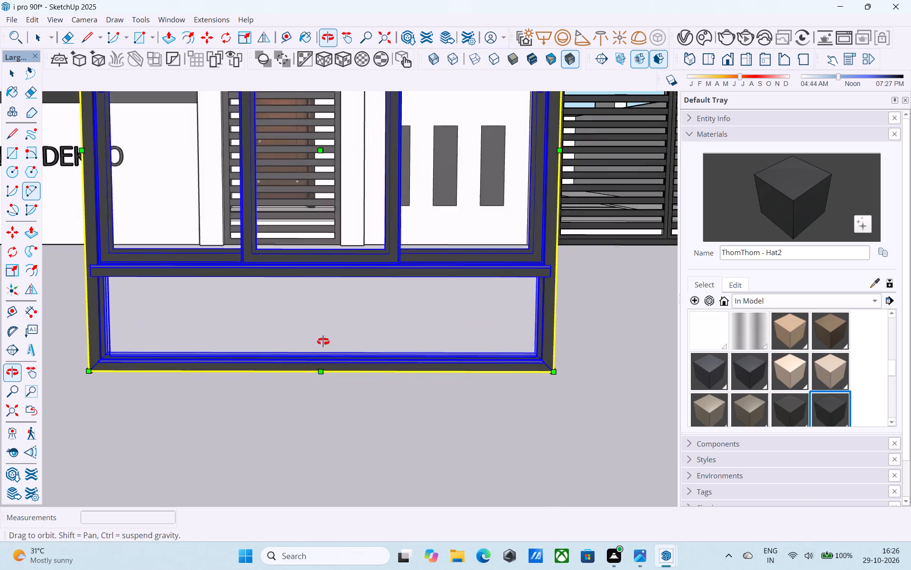
middle_drag(323, 342, 311, 250)
scroll(311, 250, up, 1)
middle_drag(298, 399, 276, 304)
scroll(331, 400, up, 1)
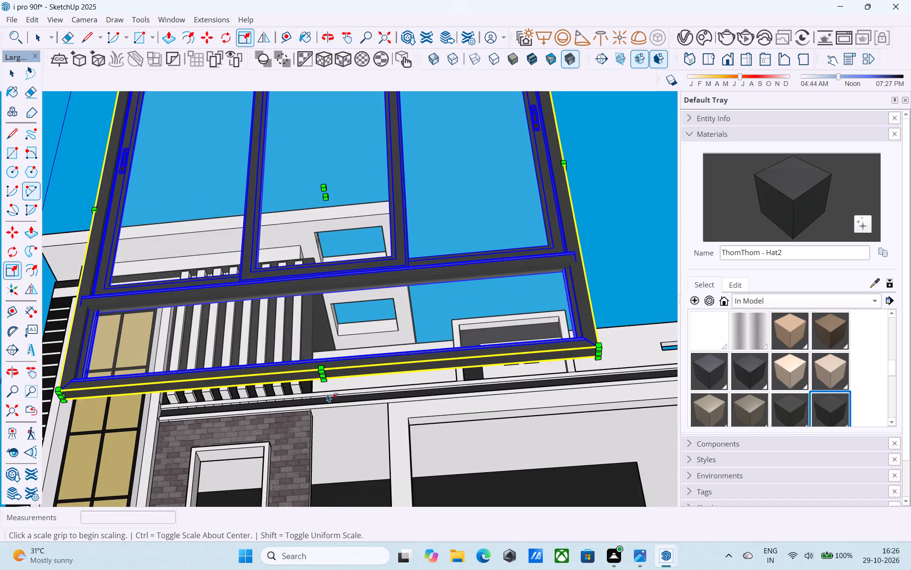
scroll(320, 381, up, 2)
click(315, 340)
scroll(319, 337, down, 5)
middle_drag(320, 339, 329, 412)
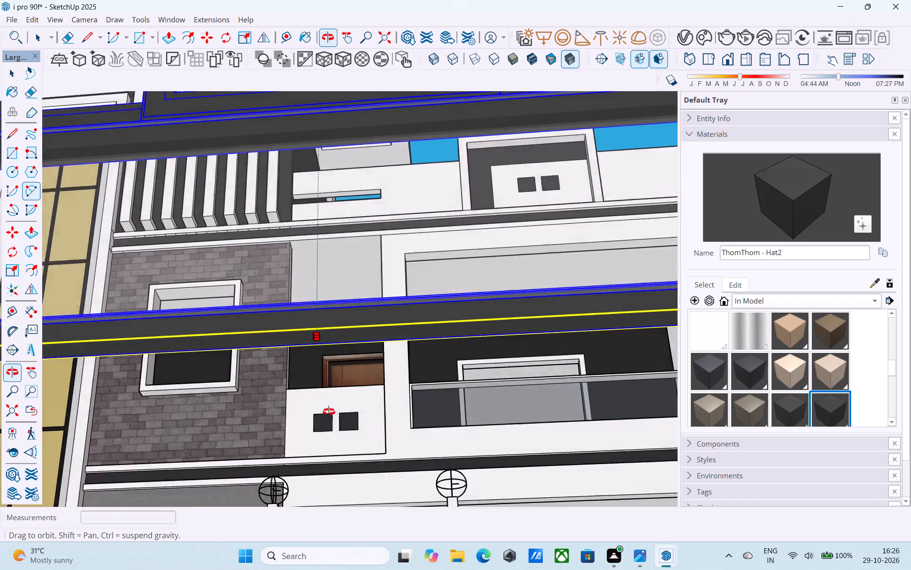
middle_drag(329, 412, 347, 495)
scroll(351, 490, down, 10)
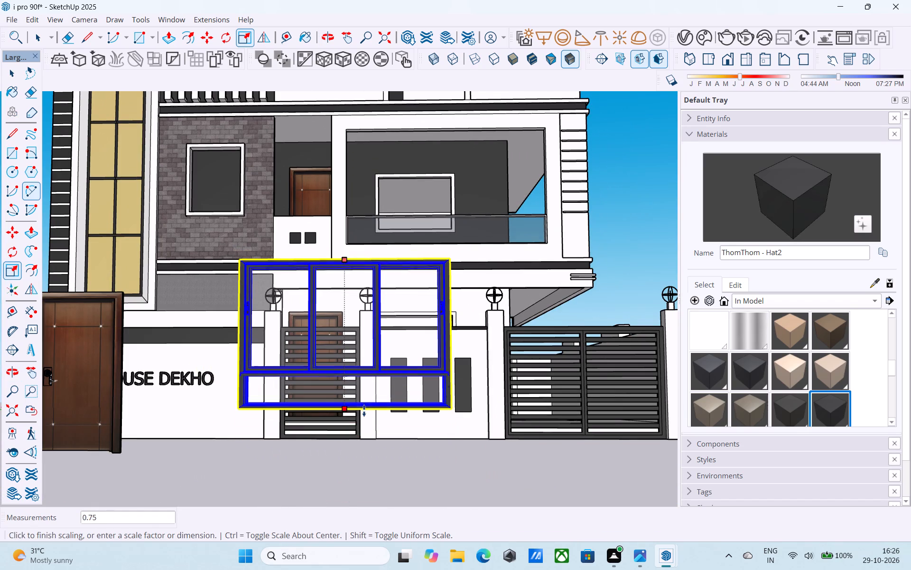
click(364, 425)
Scale the window copy narrower along its width to suit the front window openings.
middle_drag(378, 392, 630, 442)
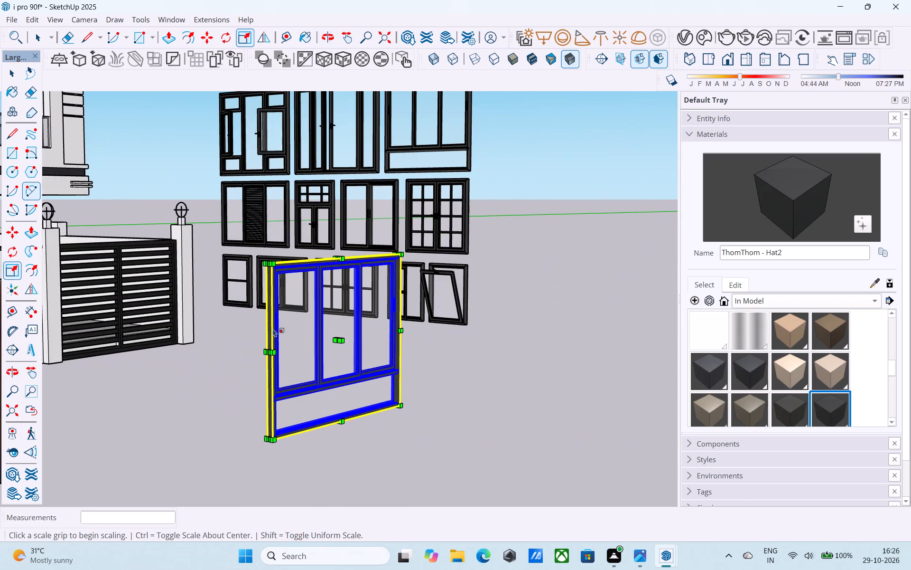
scroll(250, 361, up, 5)
click(299, 335)
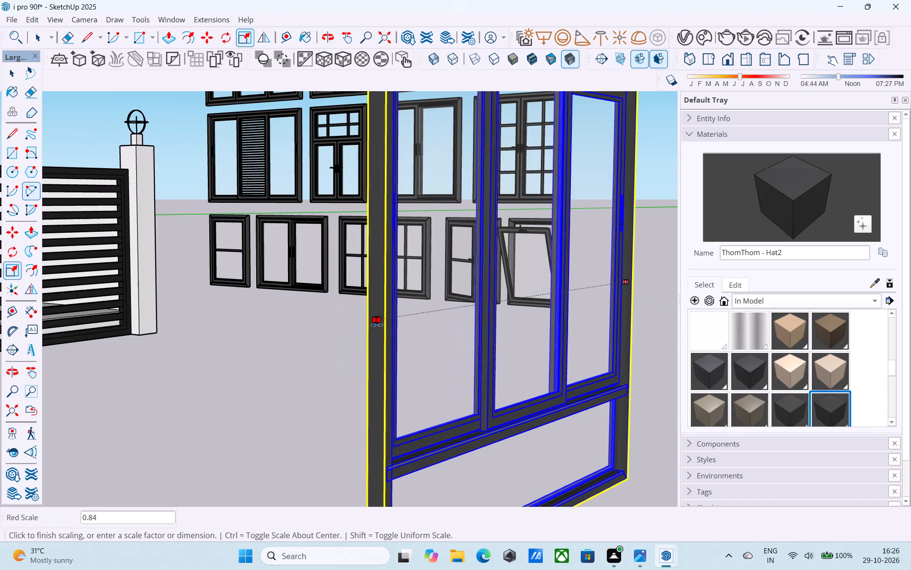
click(410, 317)
Copy the resized window by its top corner into the ground-floor front opening beside the entrance door.
scroll(411, 317, down, 2)
middle_drag(364, 329, 245, 336)
scroll(245, 336, down, 3)
scroll(335, 327, up, 1)
scroll(337, 327, down, 13)
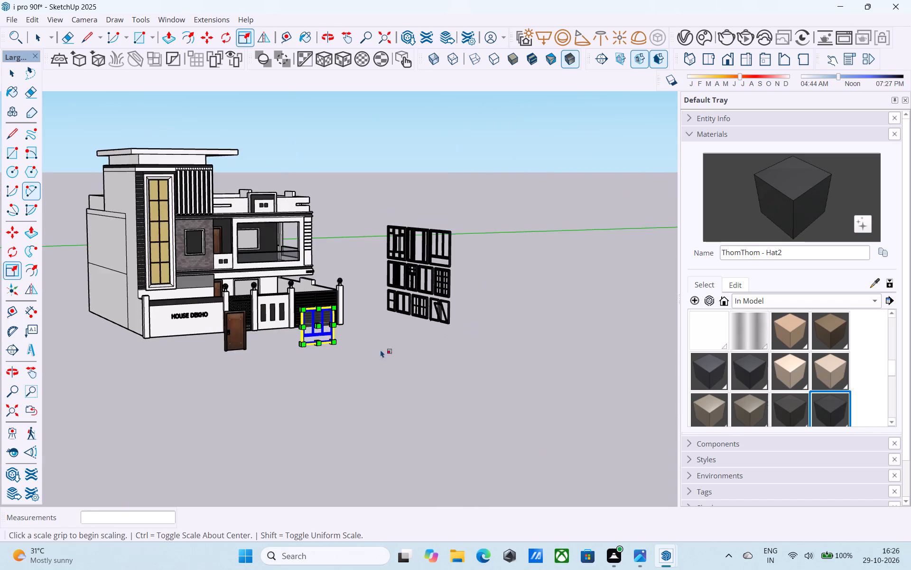
middle_drag(350, 357, 339, 363)
key(m)
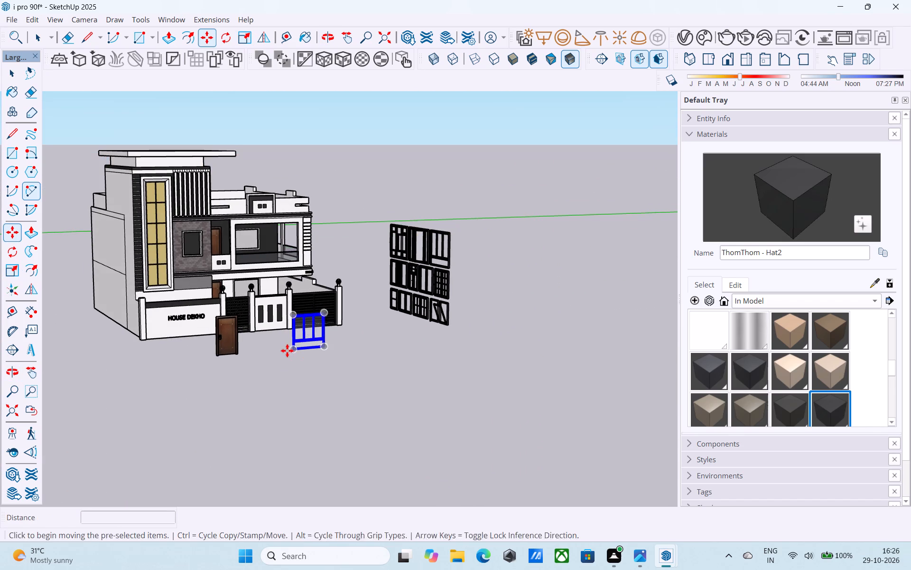
middle_drag(287, 351, 299, 378)
scroll(298, 358, up, 16)
scroll(304, 298, up, 2)
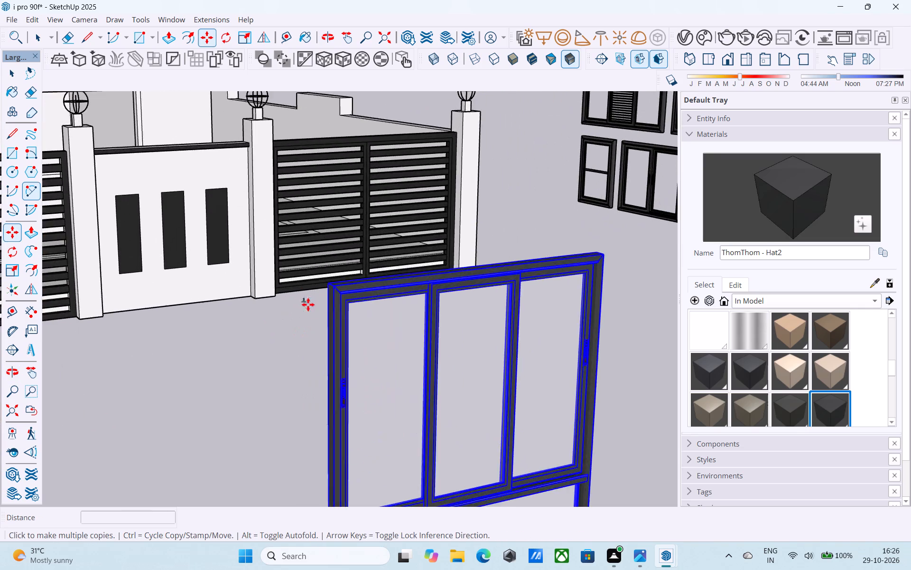
middle_drag(308, 304, 338, 392)
click(338, 310)
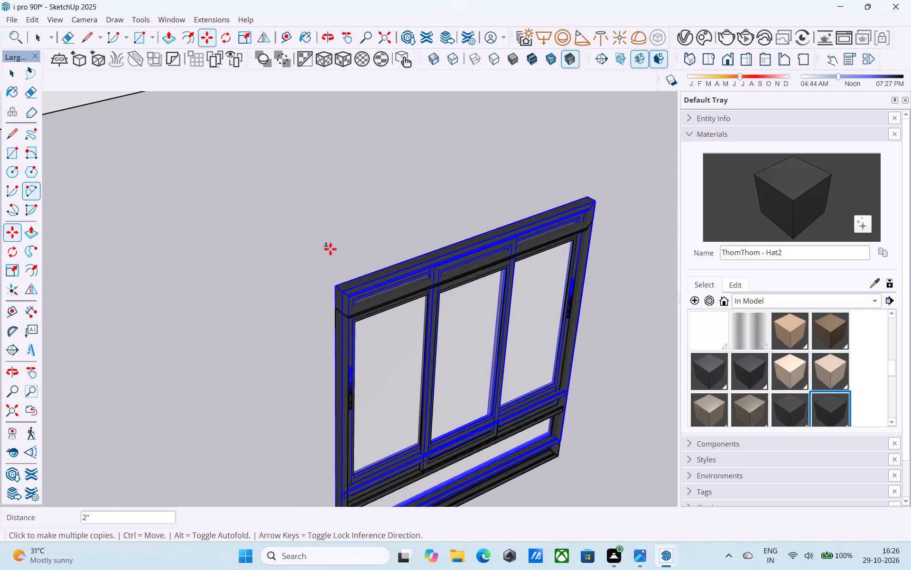
scroll(336, 220, down, 11)
shift+middle_drag(336, 209, 442, 409)
scroll(410, 311, up, 6)
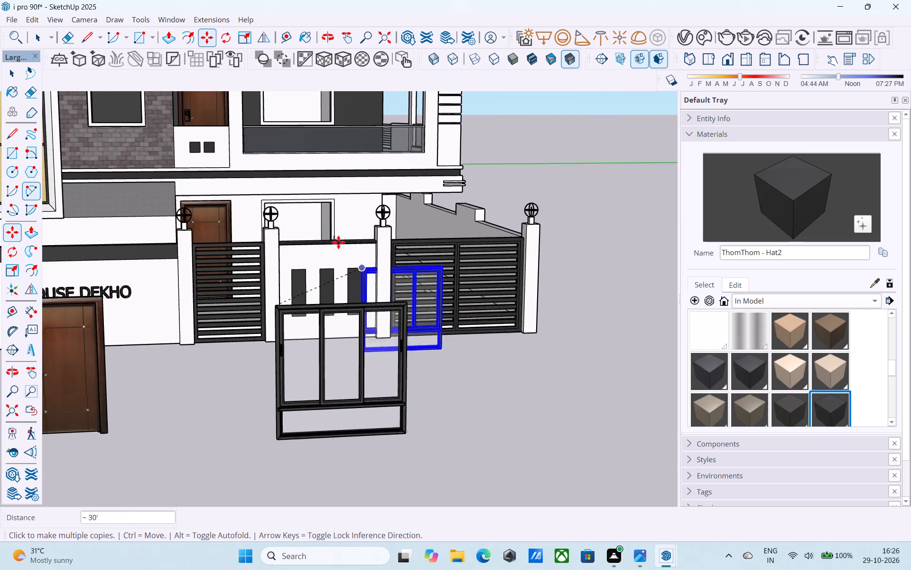
scroll(338, 242, up, 11)
middle_drag(182, 190, 237, 240)
middle_drag(244, 283, 241, 277)
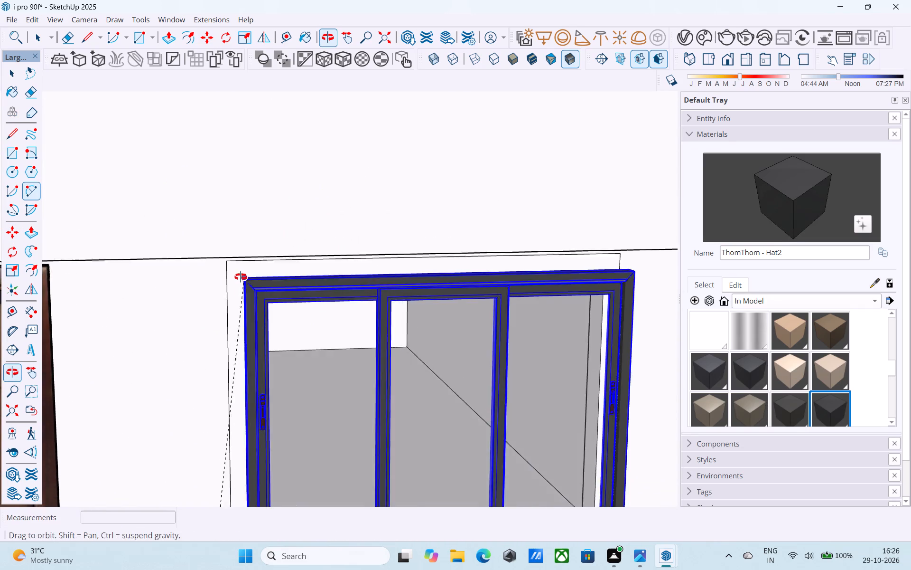
middle_drag(241, 277, 238, 266)
scroll(238, 266, up, 4)
click(223, 261)
scroll(209, 257, down, 12)
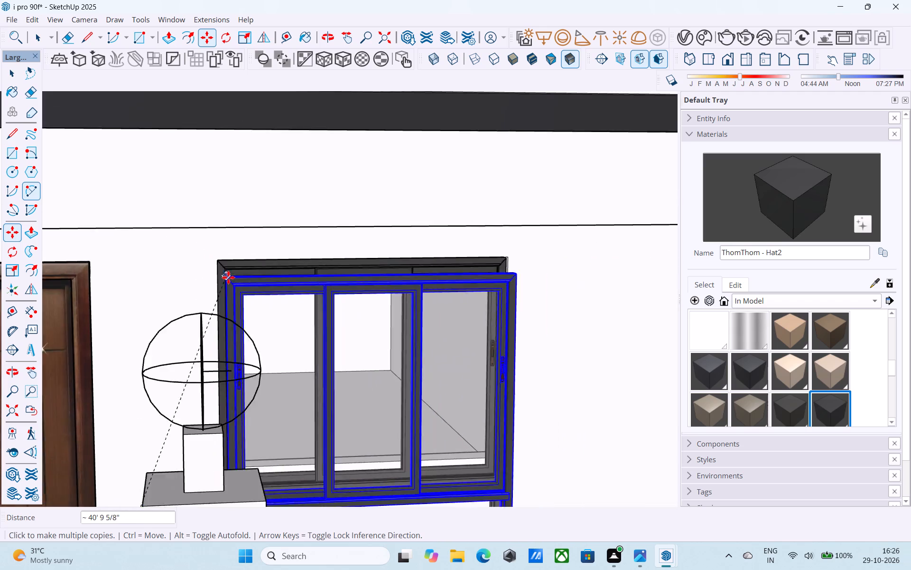
Place another copy of the window at the top corner of the first-floor balcony opening and end copying.
scroll(228, 277, down, 4)
middle_drag(267, 253, 288, 420)
middle_drag(254, 180, 232, 307)
scroll(206, 310, up, 5)
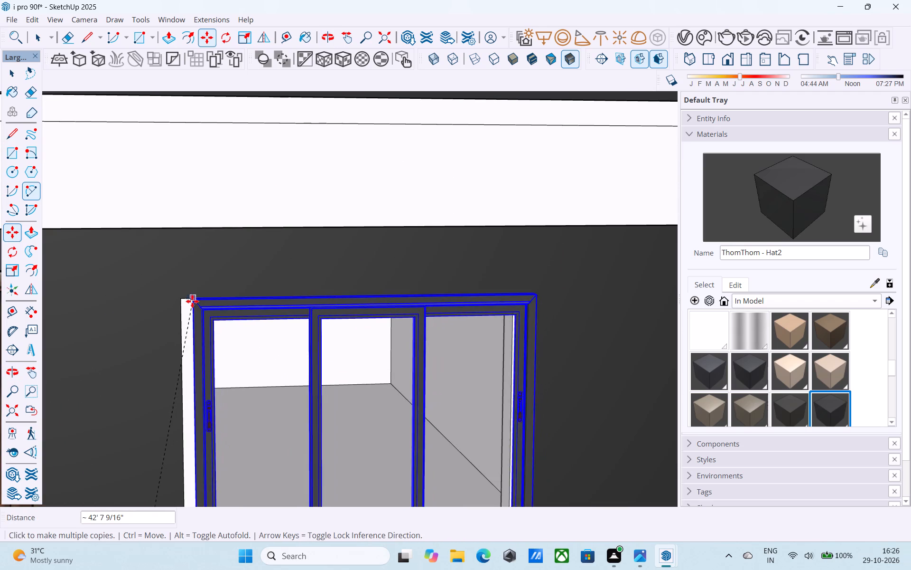
click(186, 298)
scroll(191, 255, down, 20)
scroll(191, 255, down, 4)
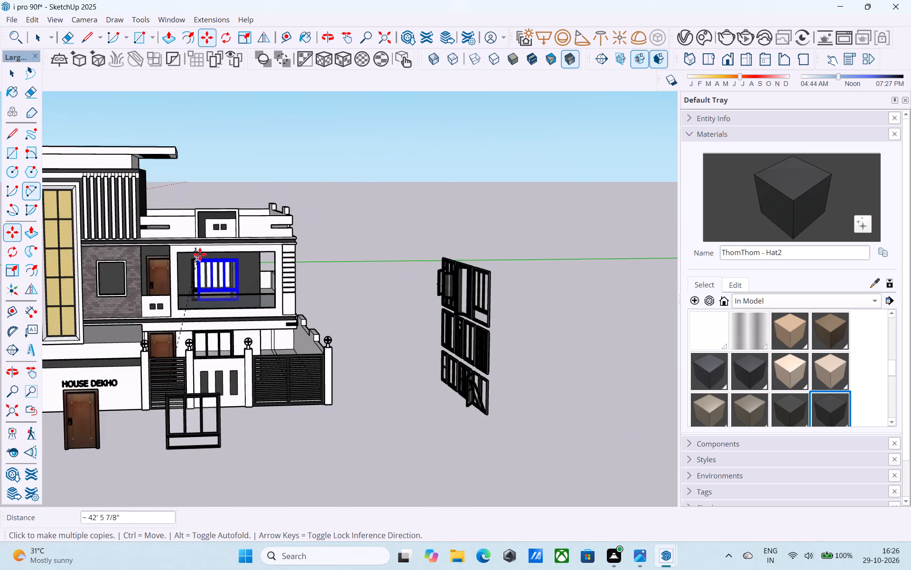
scroll(200, 254, down, 4)
middle_drag(197, 257, 36, 286)
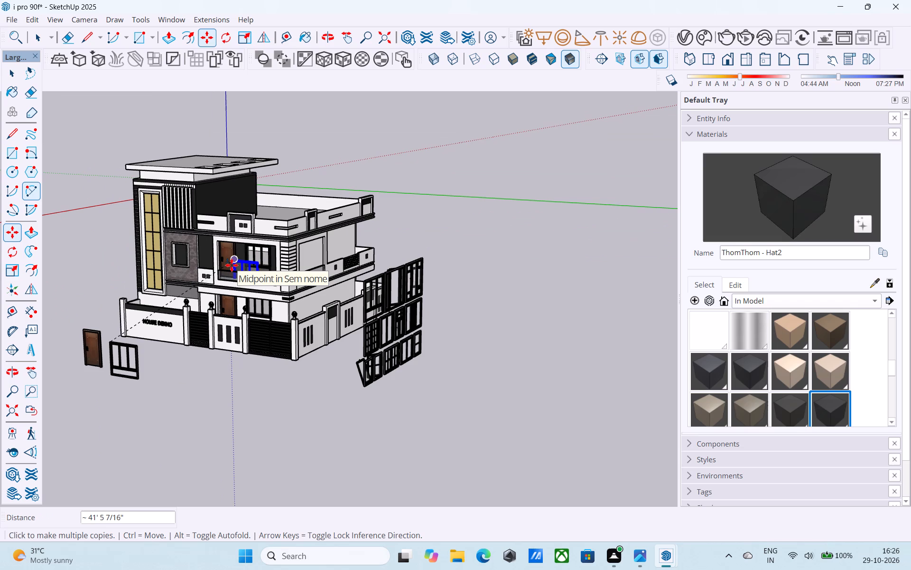
middle_drag(236, 265, 554, 248)
scroll(554, 247, down, 6)
middle_drag(526, 257, 366, 276)
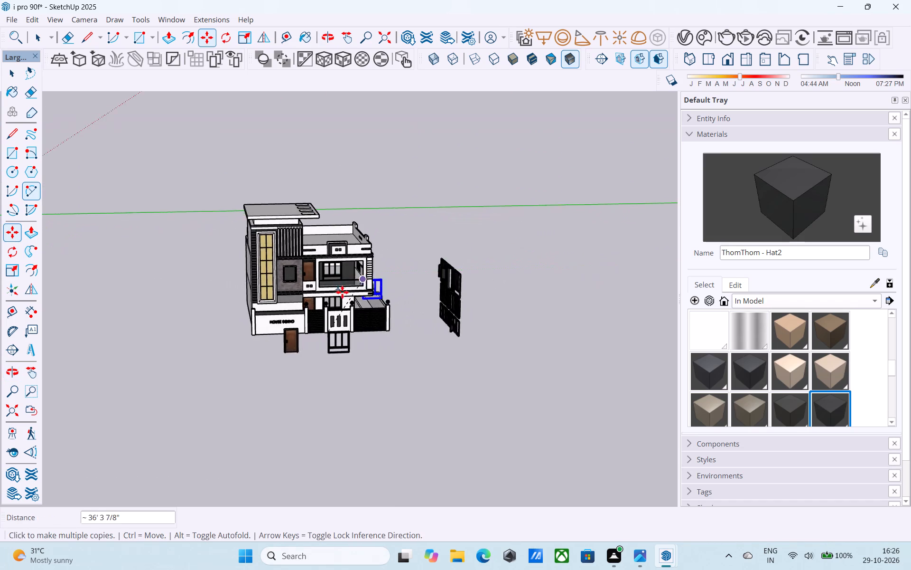
scroll(341, 293, up, 11)
key(space)
middle_drag(339, 304, 318, 321)
scroll(307, 245, up, 4)
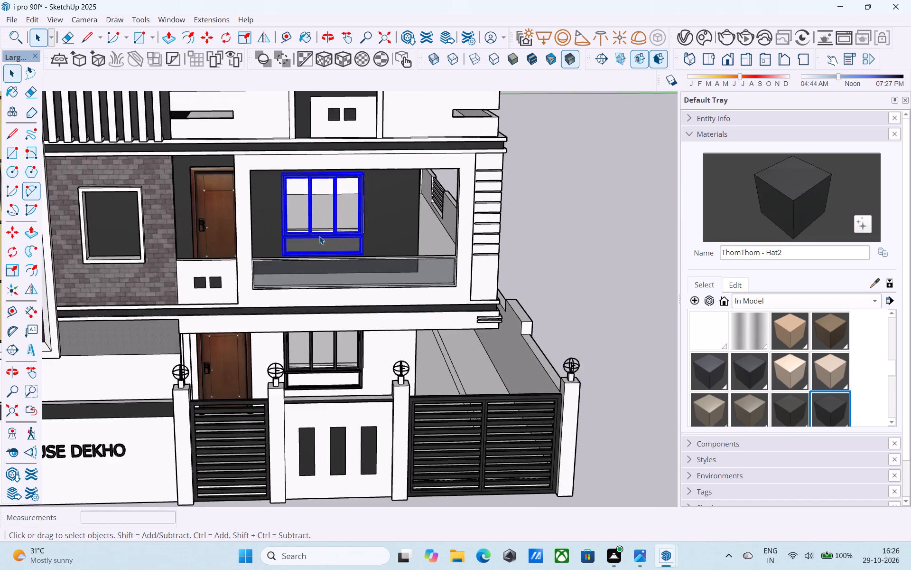
Scale the first-floor balcony window copy from its bottom edge, shortening its height and changing its depth together.
scroll(319, 236, up, 5)
middle_drag(359, 270, 301, 359)
key(s)
scroll(325, 280, up, 5)
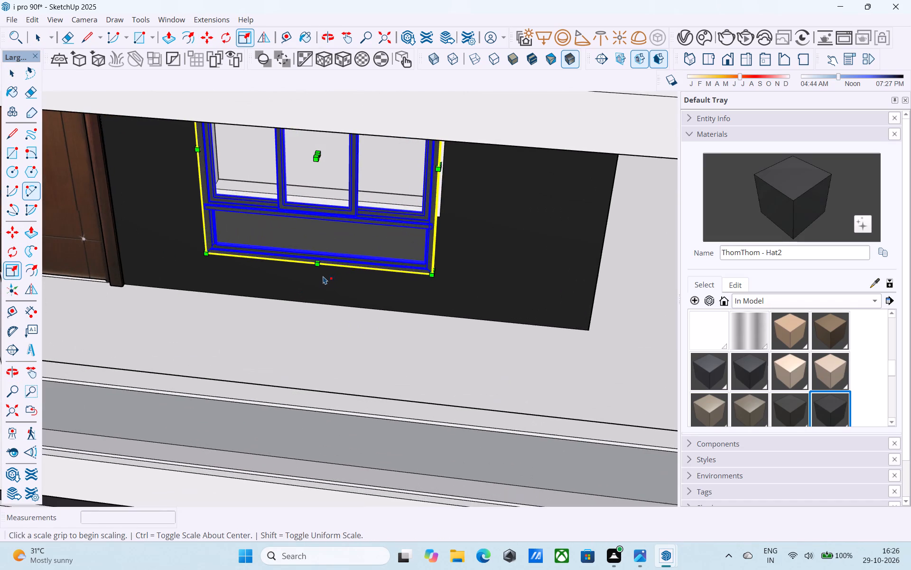
scroll(323, 276, up, 3)
middle_drag(323, 276, 316, 271)
scroll(316, 268, up, 4)
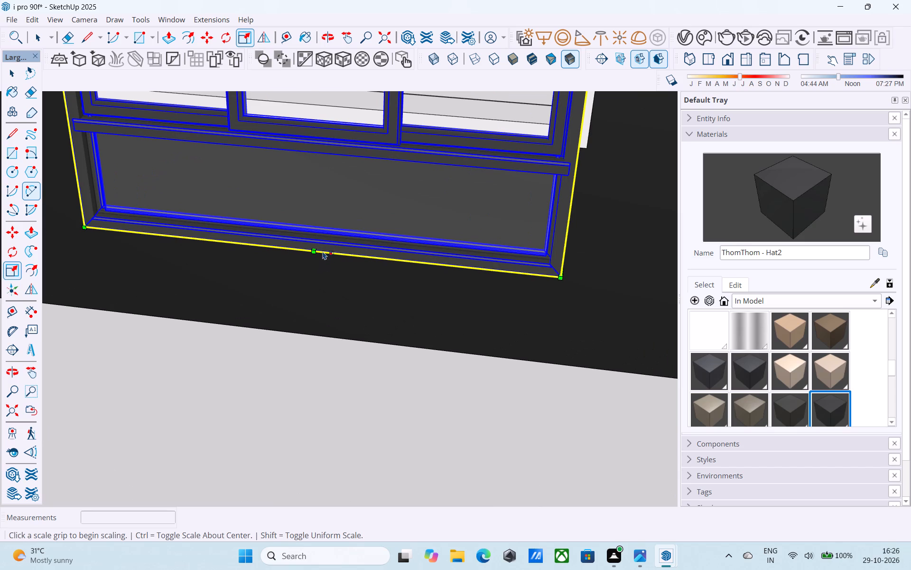
click(321, 244)
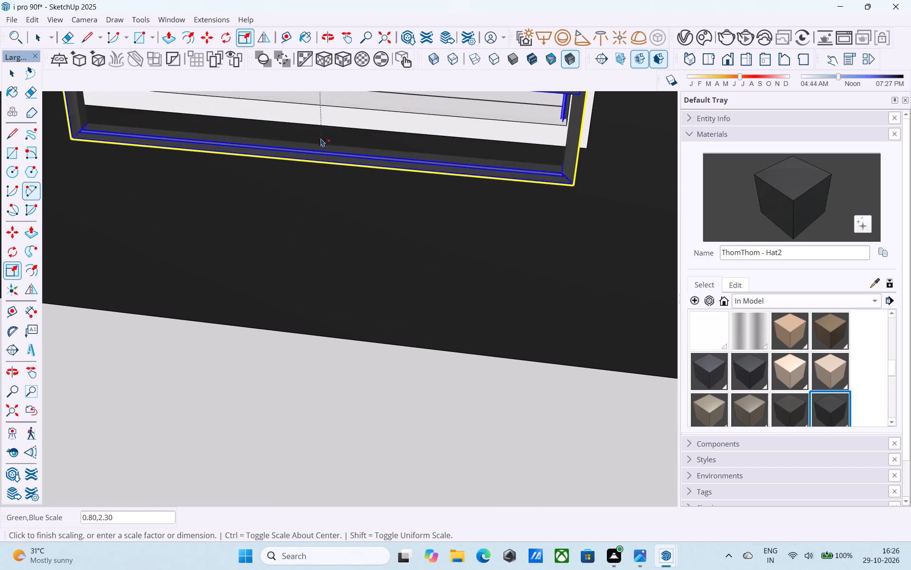
click(320, 115)
Stretch the balcony window's height from its bottom edge to meet the sill of the opening.
middle_drag(340, 166, 338, 120)
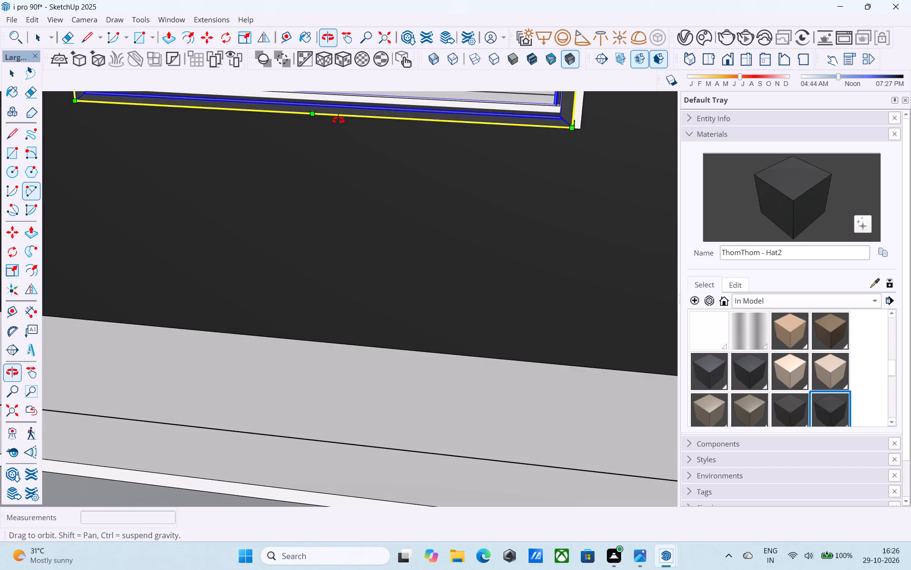
middle_drag(338, 120, 327, 264)
scroll(327, 265, up, 4)
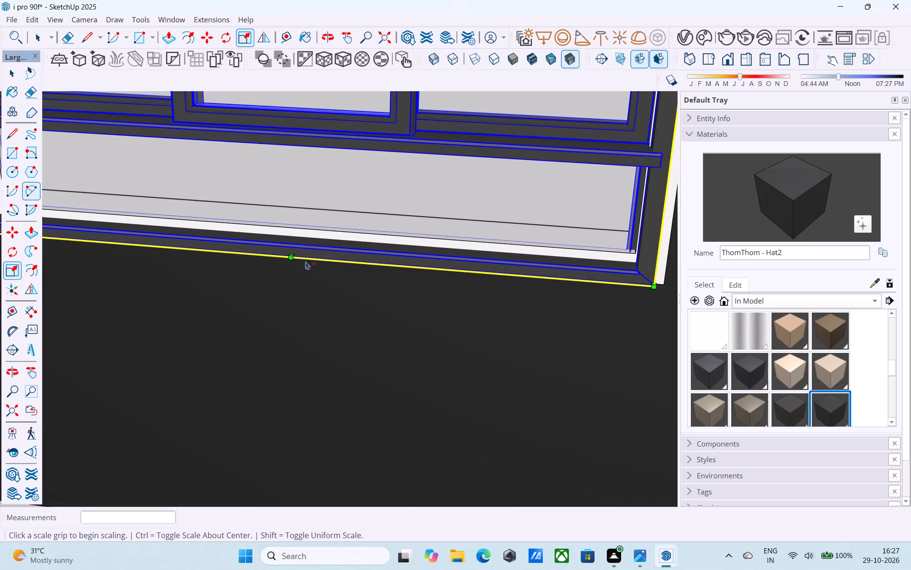
middle_drag(313, 255, 234, 153)
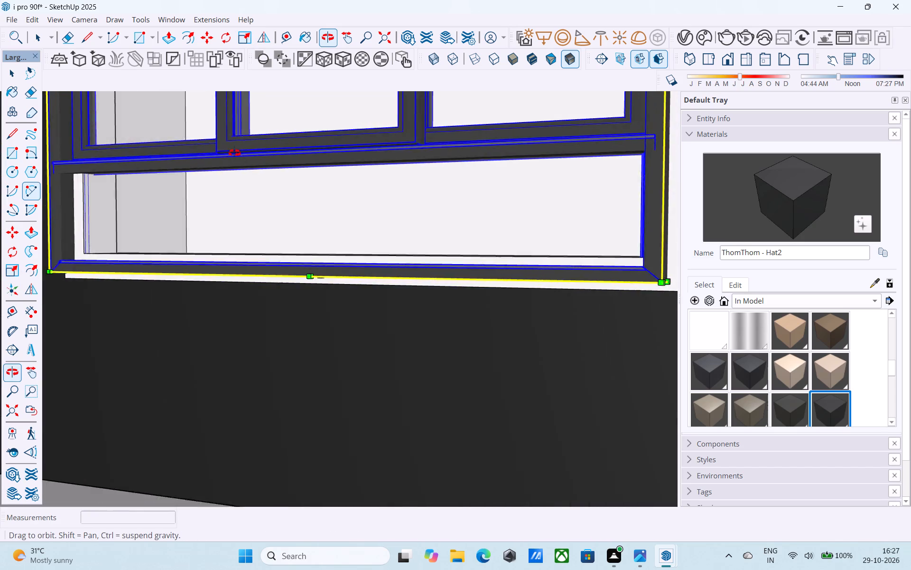
middle_drag(234, 153, 227, 148)
scroll(325, 287, up, 1)
click(326, 278)
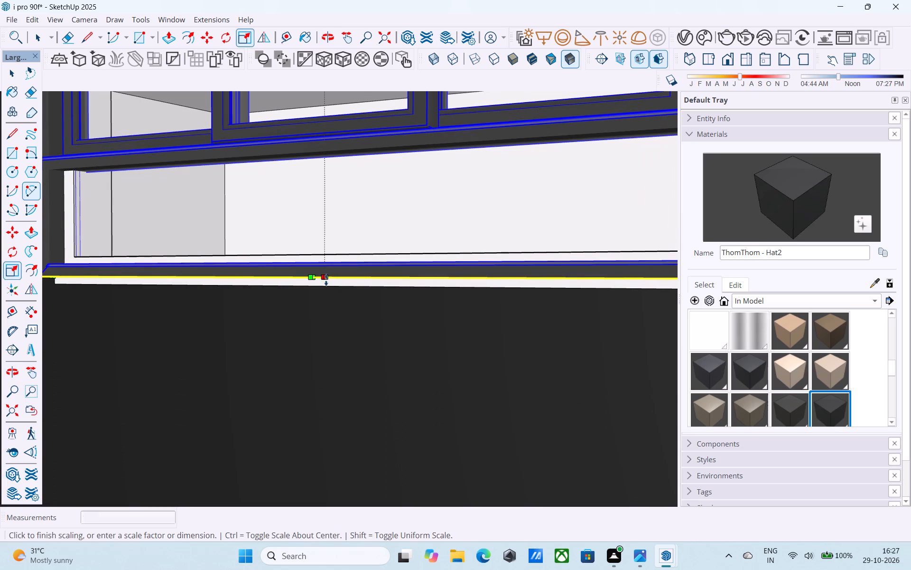
click(328, 287)
Widen the balcony window from the side away from the door to reach the opening's edge.
scroll(325, 293, down, 7)
middle_drag(322, 316, 319, 355)
shift+middle_drag(475, 189, 426, 306)
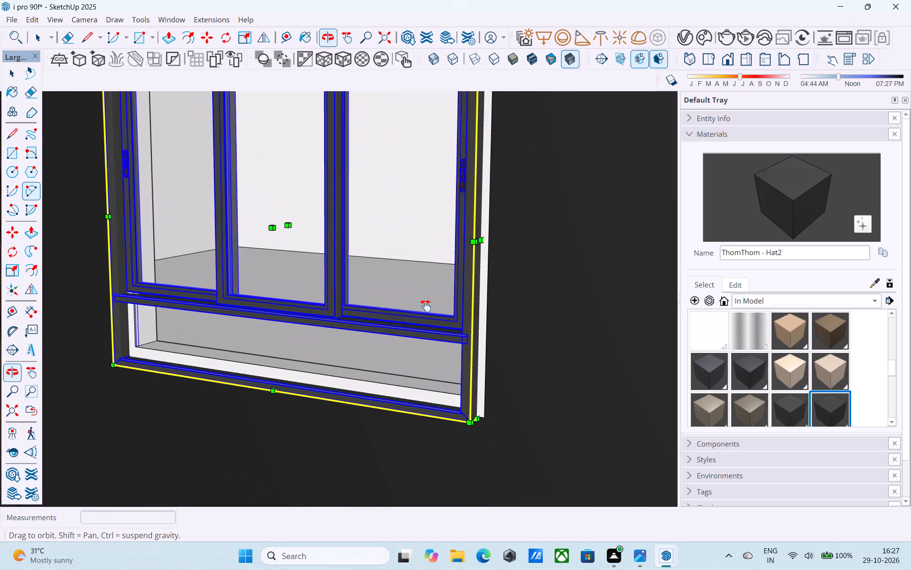
shift+middle_drag(426, 306, 410, 332)
click(464, 282)
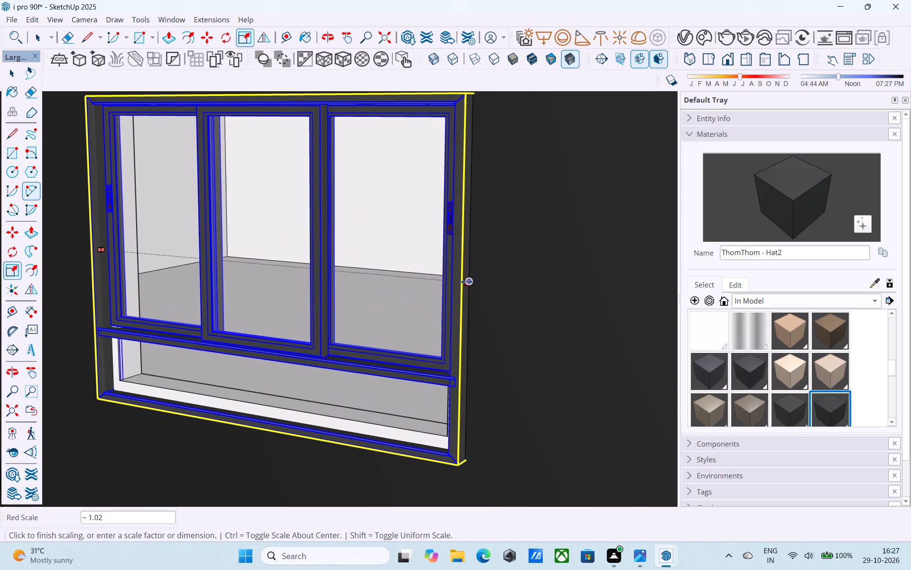
click(467, 282)
Scale the balcony window's width from its door-side edge to meet the opening, and finish scaling.
scroll(468, 282, down, 5)
middle_drag(468, 283, 732, 267)
middle_drag(382, 279, 381, 279)
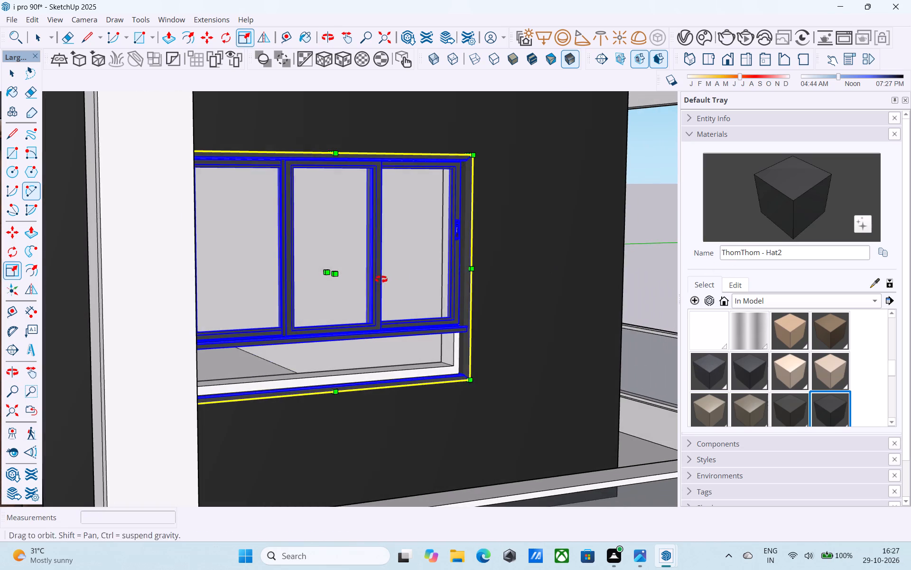
middle_drag(381, 279, 375, 279)
scroll(246, 291, up, 8)
middle_drag(127, 294, 87, 303)
scroll(91, 297, up, 2)
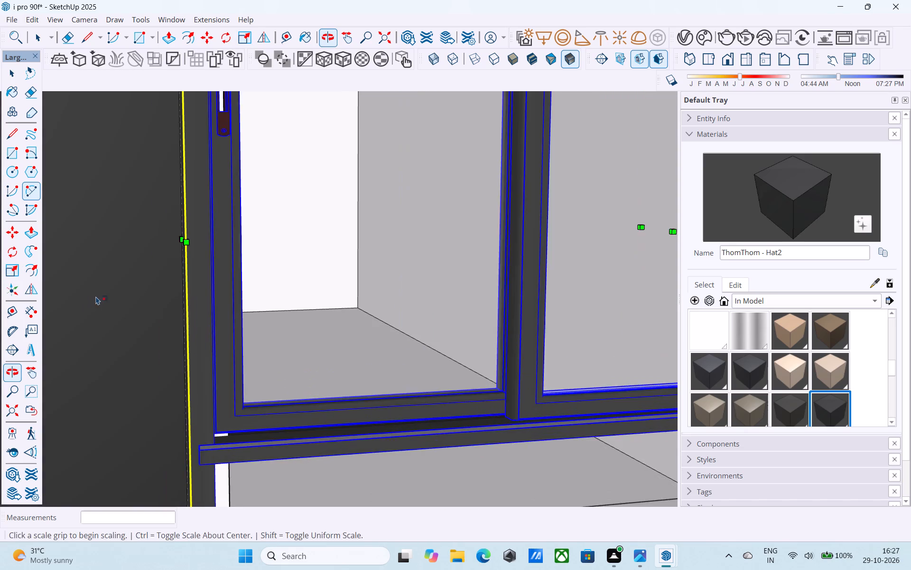
scroll(96, 296, up, 2)
middle_drag(104, 295, 112, 295)
click(188, 234)
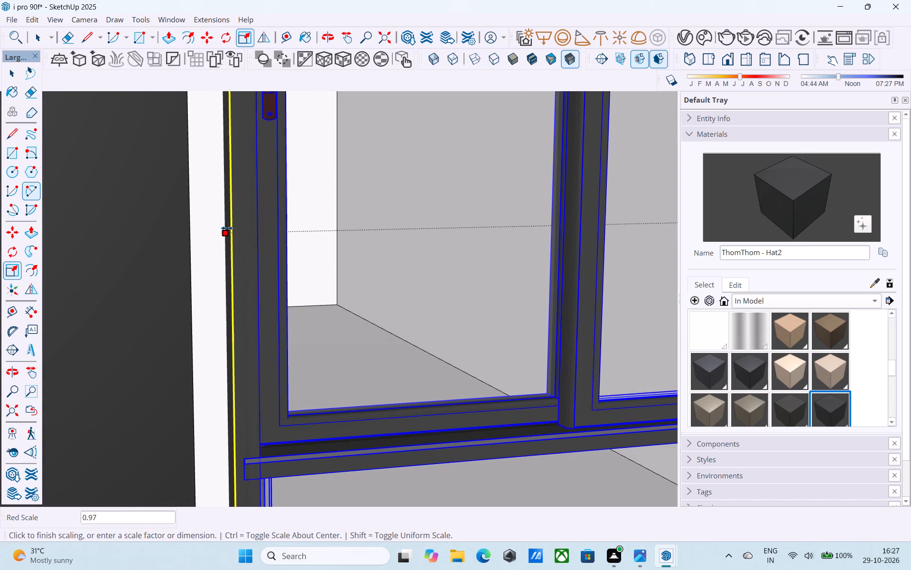
click(194, 226)
key(space)
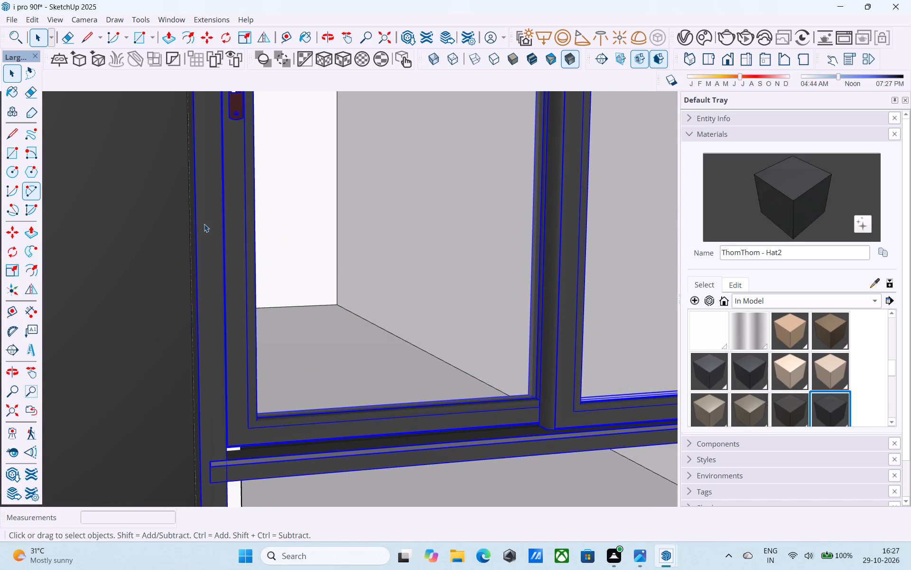
Fine-tune the balcony window's height from its bottom edge to fit the opening's sill, and finish scaling.
scroll(225, 230, down, 4)
middle_drag(240, 237, 149, 237)
scroll(149, 237, down, 11)
scroll(236, 329, up, 6)
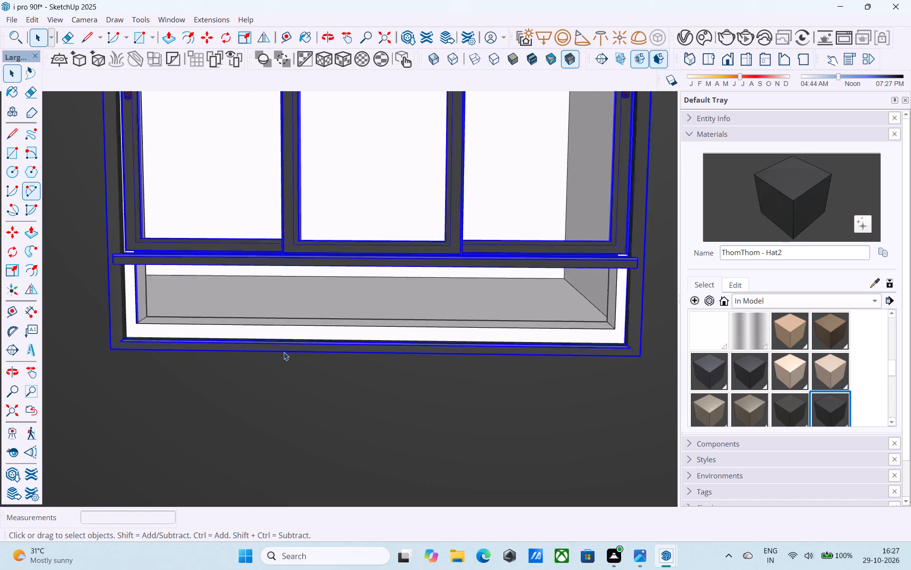
scroll(284, 352, up, 5)
middle_drag(298, 359, 293, 385)
scroll(387, 364, up, 4)
key(s)
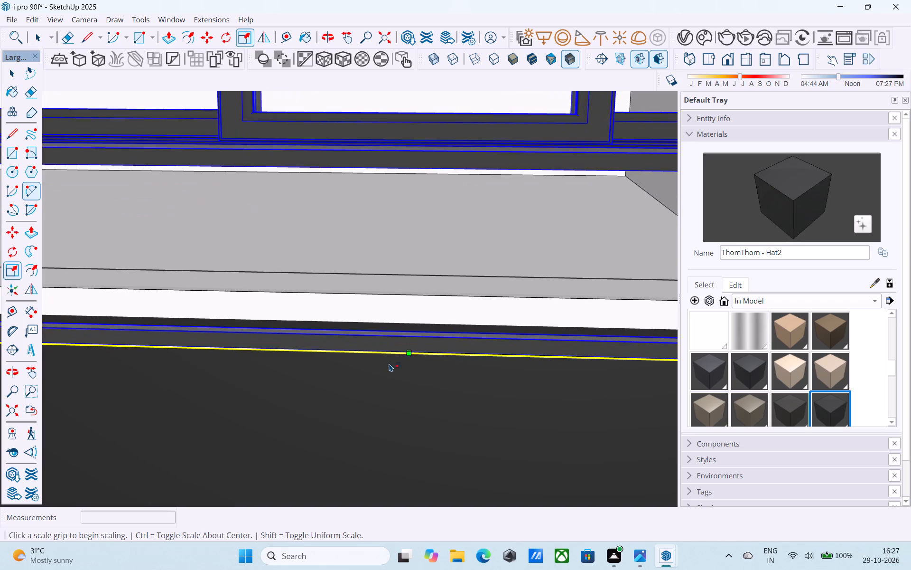
middle_click(423, 352)
click(413, 343)
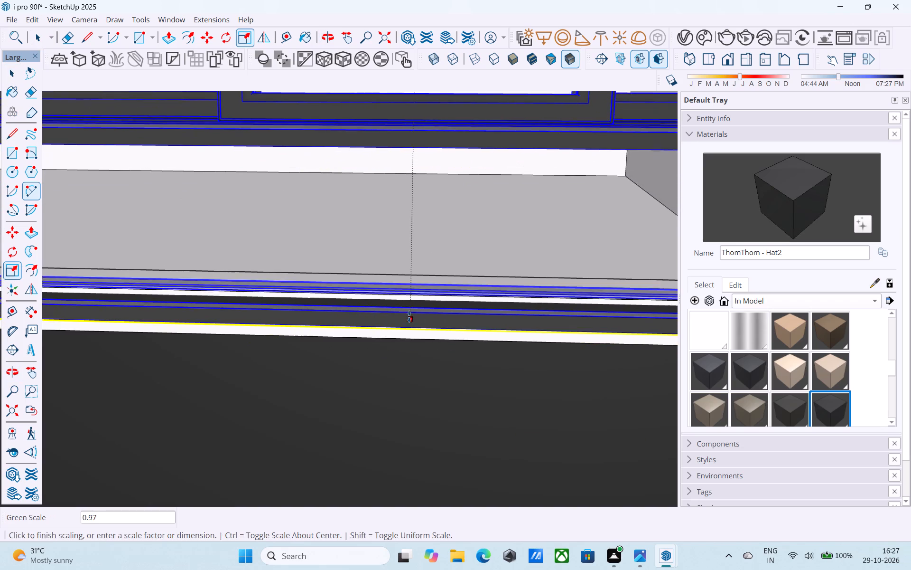
click(409, 315)
middle_drag(409, 344, 360, 232)
scroll(369, 241, up, 1)
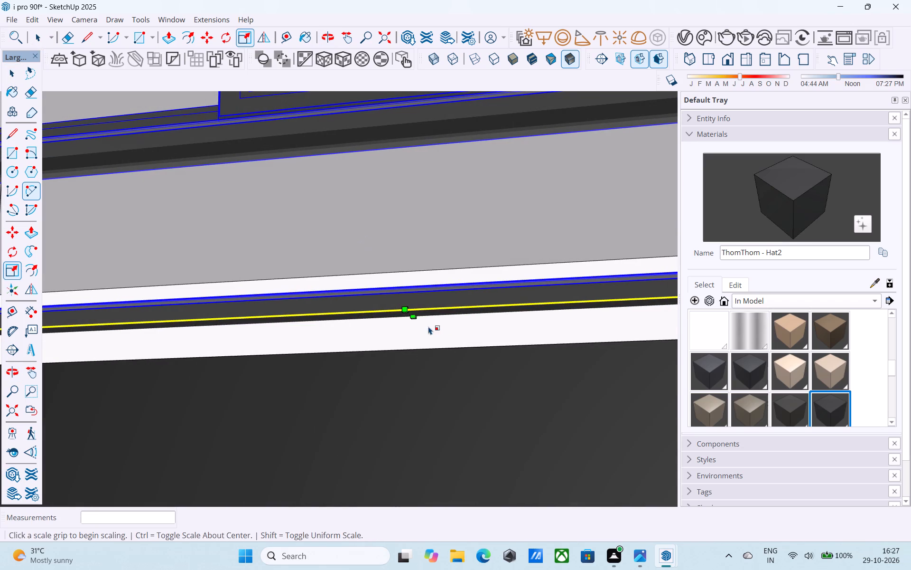
click(417, 321)
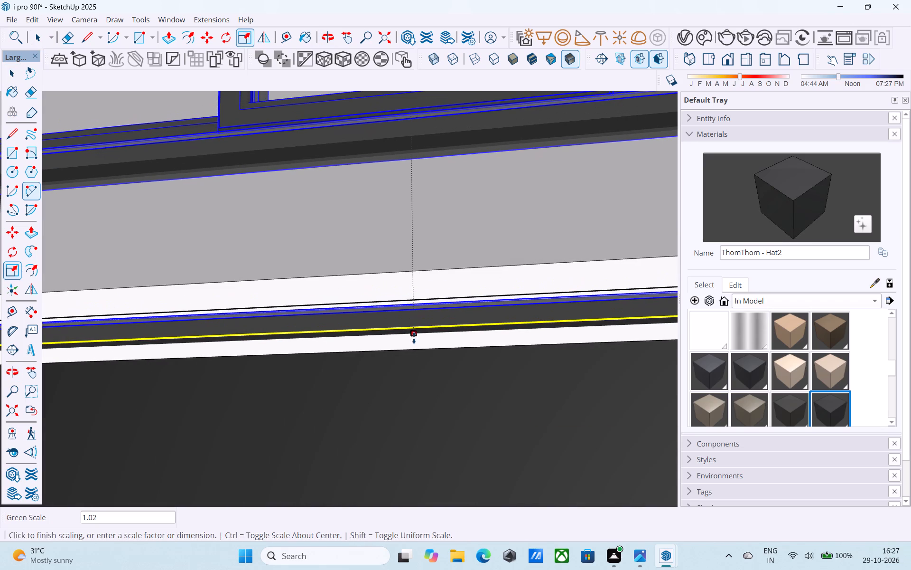
click(414, 338)
scroll(417, 340, down, 20)
scroll(417, 340, down, 11)
key(space)
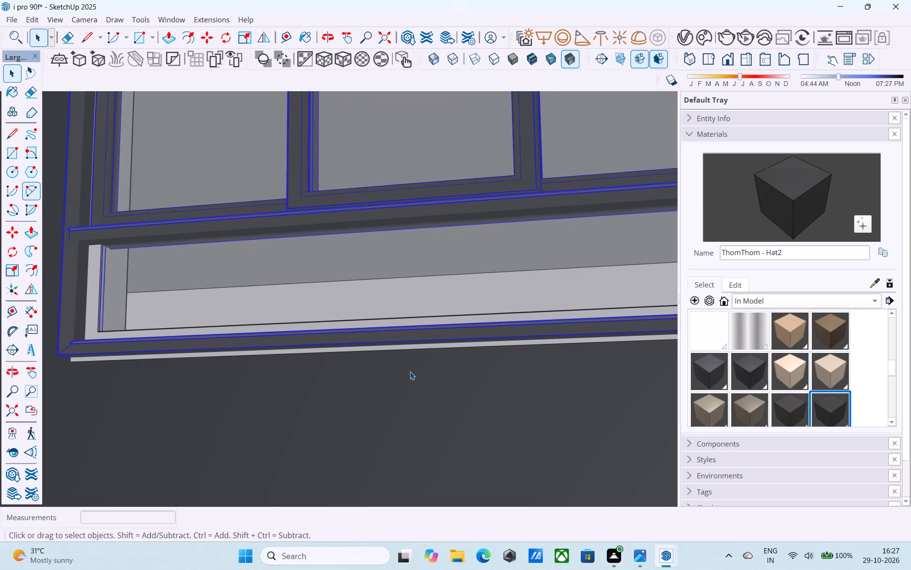
Deselect the window and examine its fit in the balcony wall and front elevation from several angles.
scroll(410, 371, down, 11)
scroll(414, 372, up, 2)
scroll(414, 372, down, 13)
scroll(419, 368, up, 1)
scroll(421, 364, down, 16)
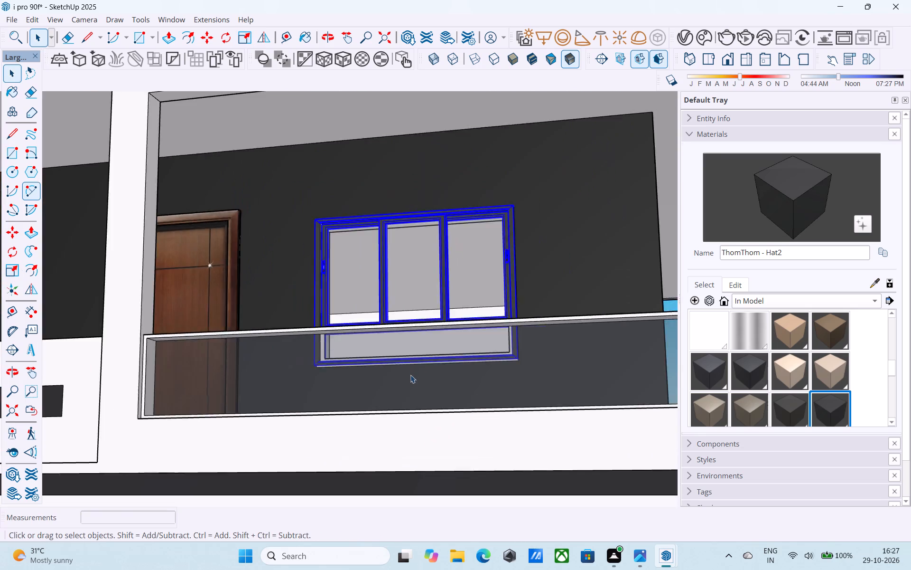
scroll(410, 375, down, 7)
middle_drag(411, 374, 429, 450)
scroll(410, 428, down, 10)
middle_drag(366, 405, 386, 392)
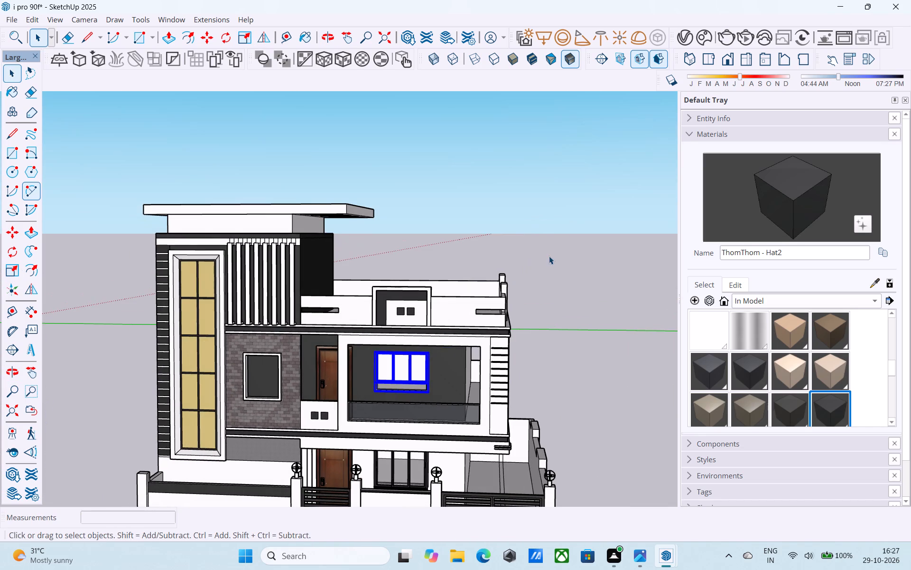
click(549, 256)
scroll(401, 395, up, 5)
scroll(406, 392, down, 3)
middle_drag(406, 392, 411, 389)
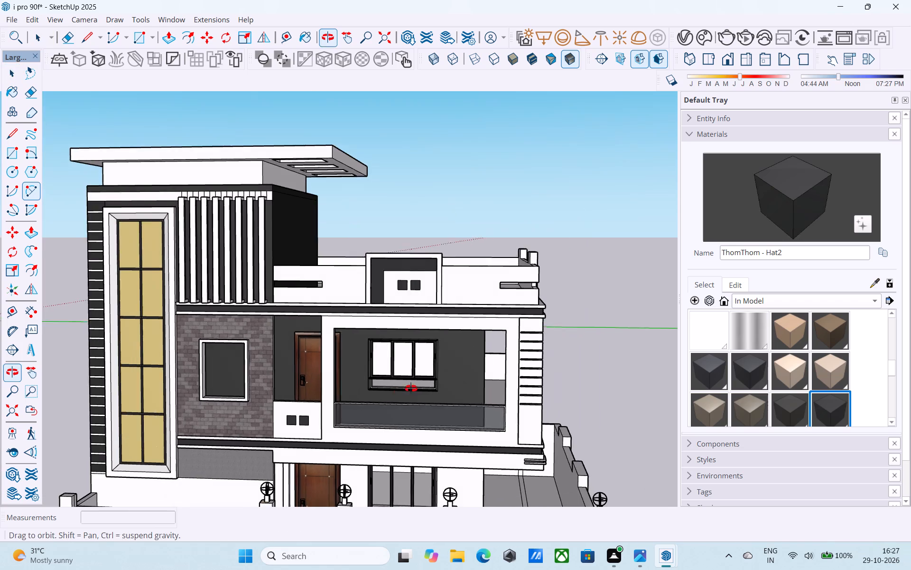
middle_drag(411, 389, 409, 387)
middle_drag(409, 373, 374, 367)
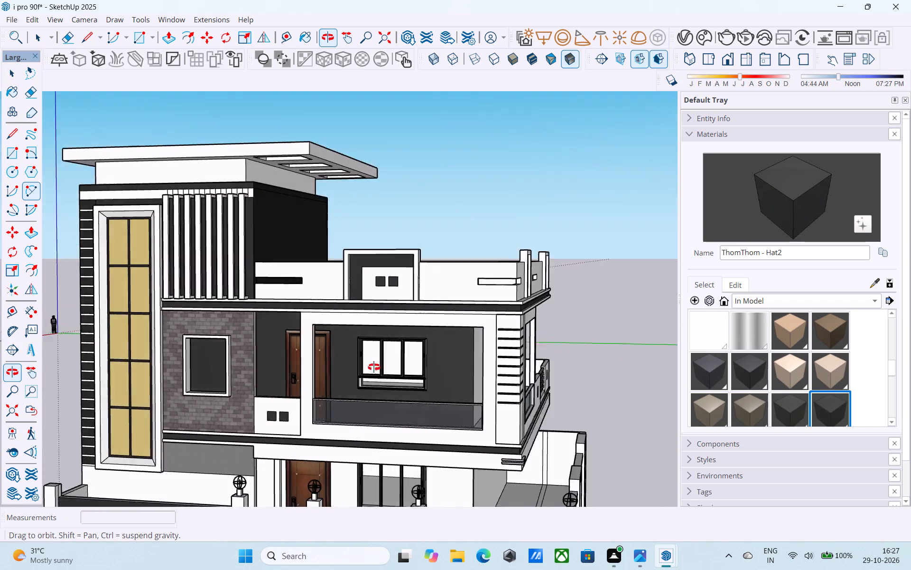
middle_drag(374, 367, 372, 331)
scroll(383, 320, down, 5)
middle_drag(385, 446, 744, 512)
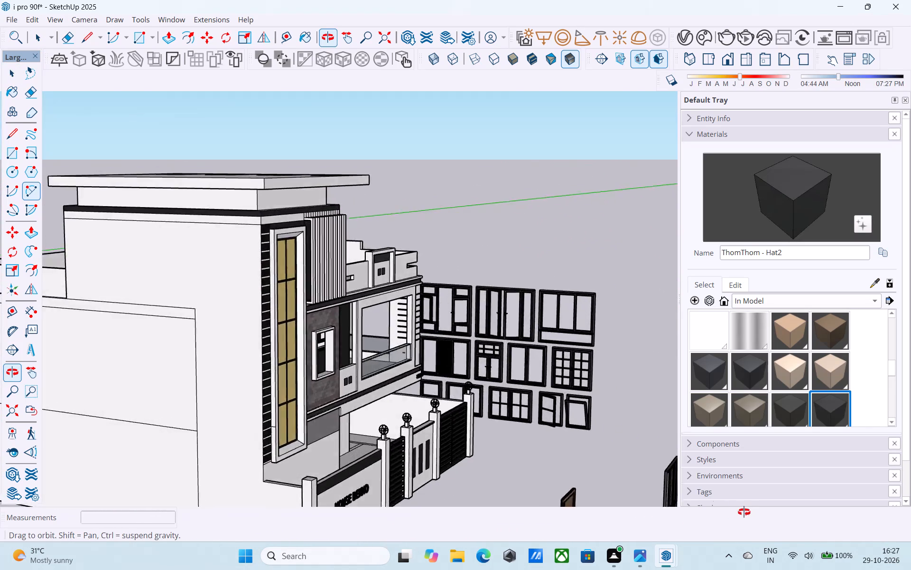
middle_drag(744, 512, 418, 473)
scroll(380, 381, up, 5)
middle_drag(376, 340, 370, 352)
scroll(370, 352, up, 5)
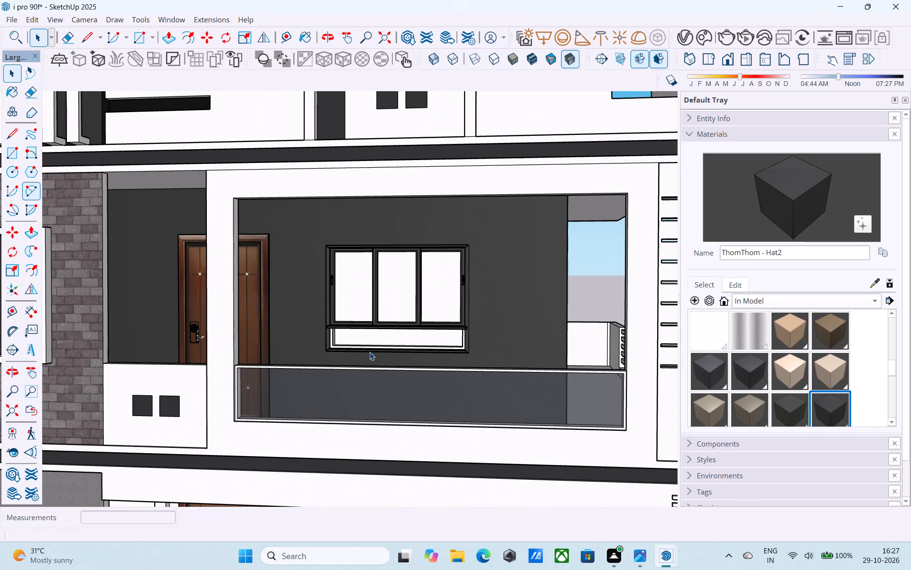
Save the model with the fitted balcony window.
key(ctrl+s)
click(387, 365)
key(ctrl+s)
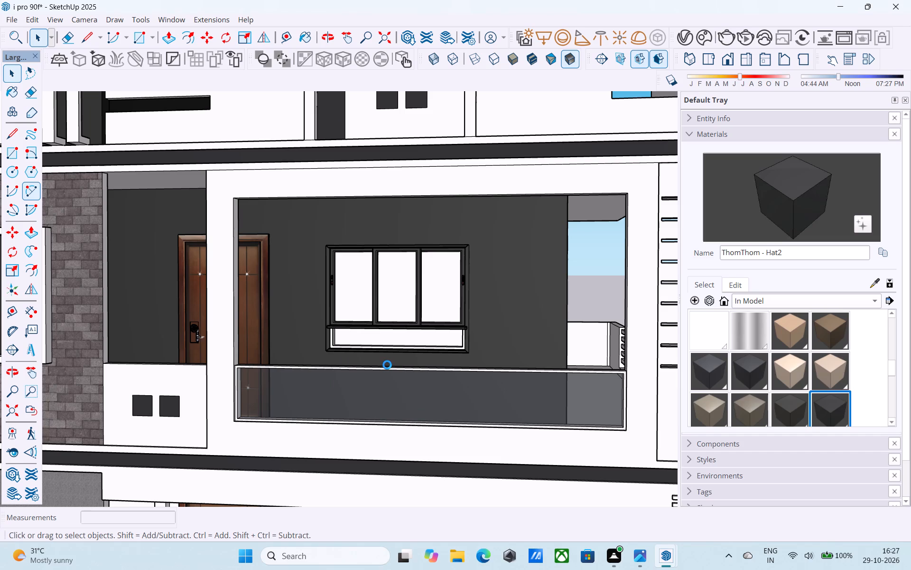
Examine the balcony, parapet corner and side elevation, and the whole house with its surrounding spare components.
scroll(387, 365, down, 6)
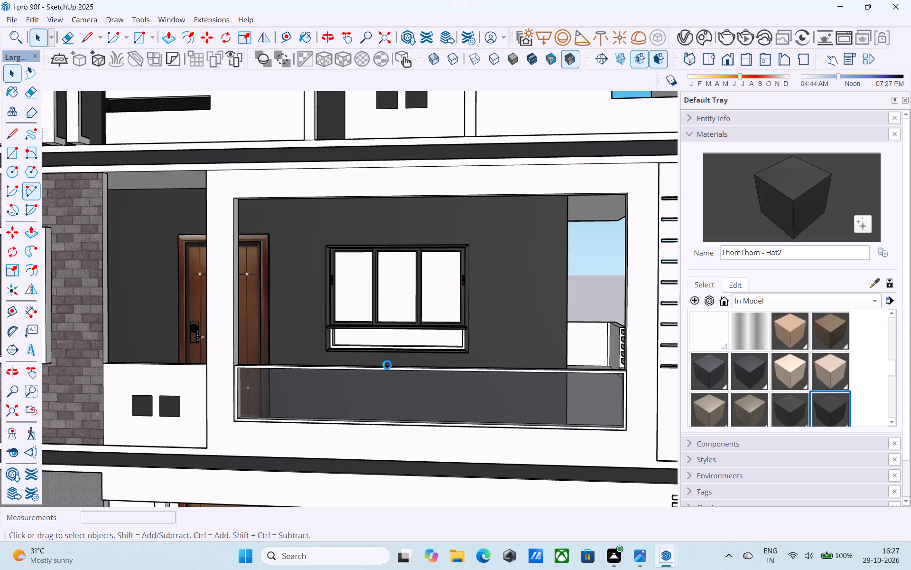
scroll(387, 365, down, 2)
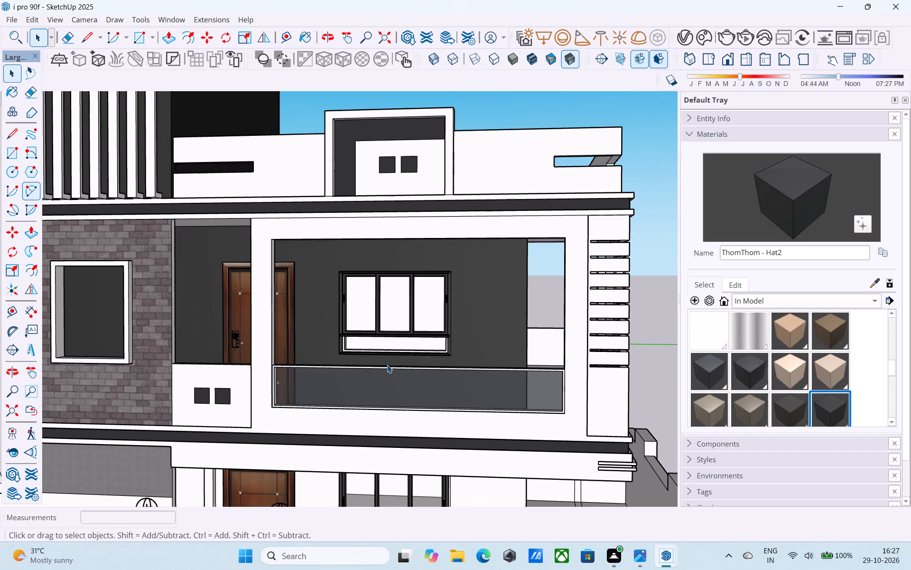
scroll(391, 364, down, 6)
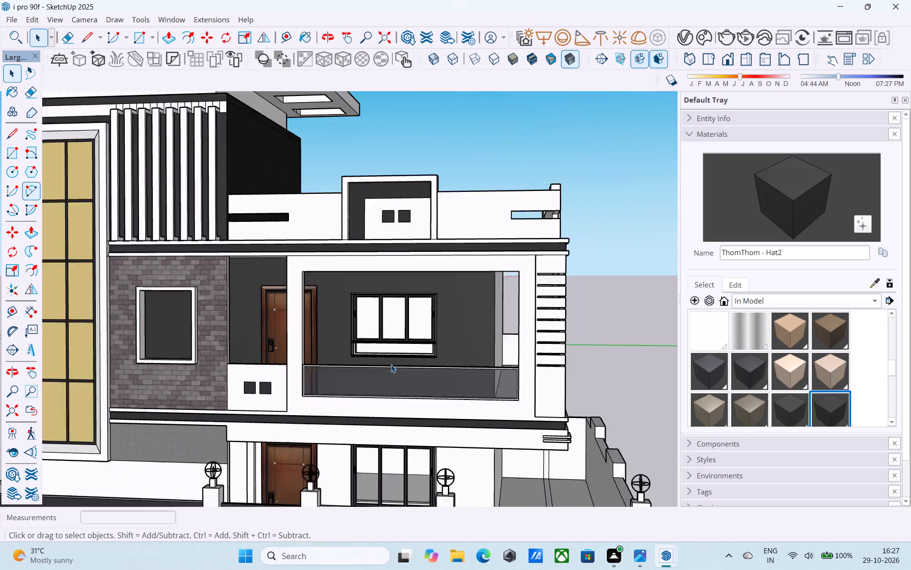
middle_click(400, 385)
scroll(401, 388, down, 5)
middle_drag(401, 388, 394, 395)
scroll(487, 328, up, 7)
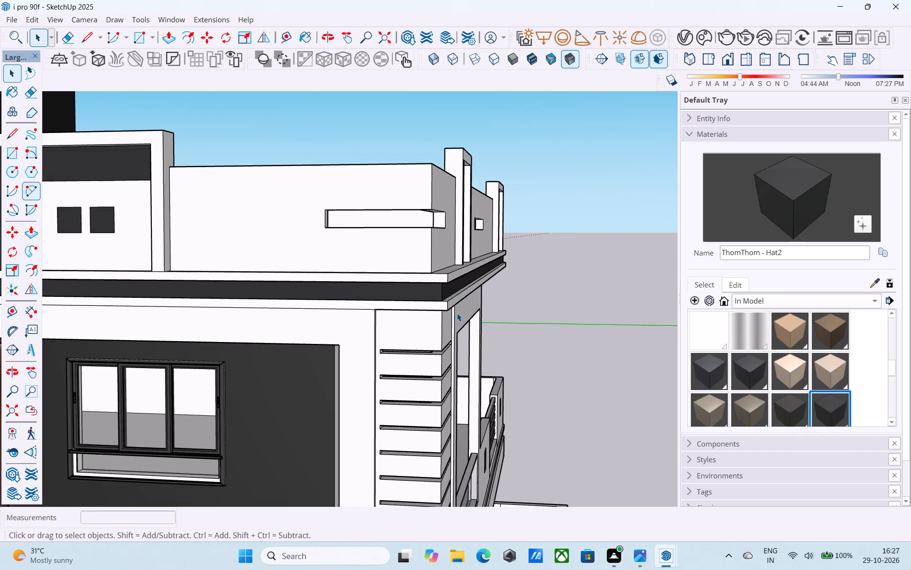
scroll(454, 313, down, 3)
middle_drag(439, 324, 324, 305)
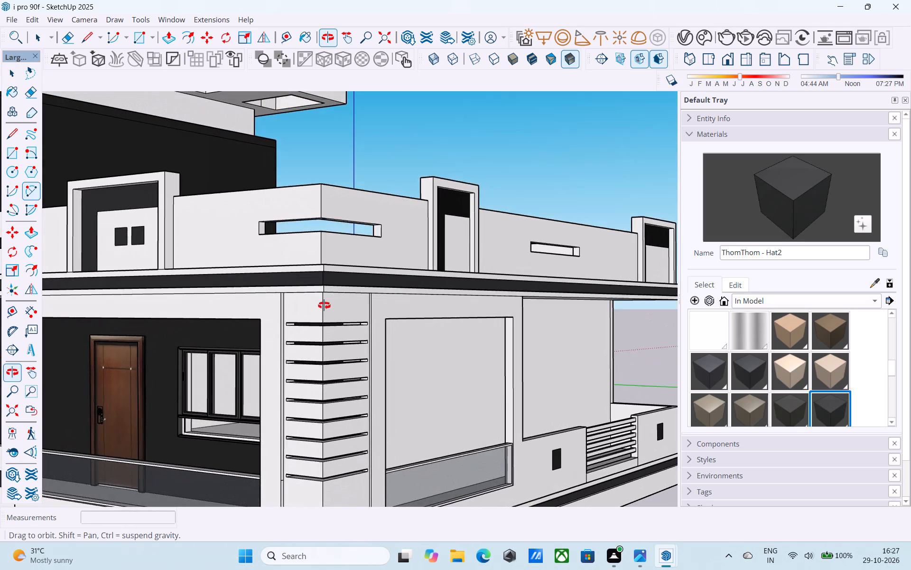
middle_drag(324, 305, 333, 304)
scroll(332, 304, down, 12)
middle_drag(362, 350, 434, 354)
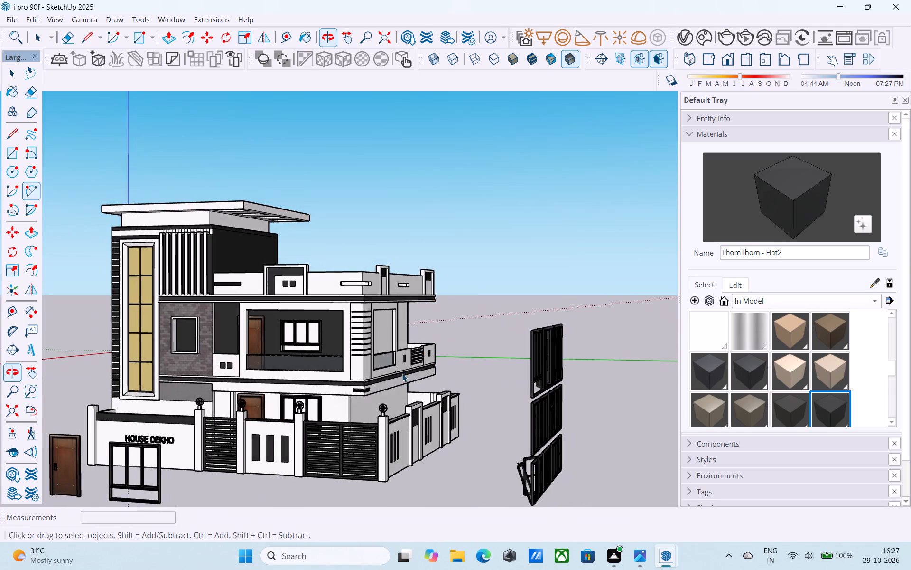
scroll(535, 325, down, 4)
scroll(335, 394, up, 5)
Save the model again.
key(ctrl+s)
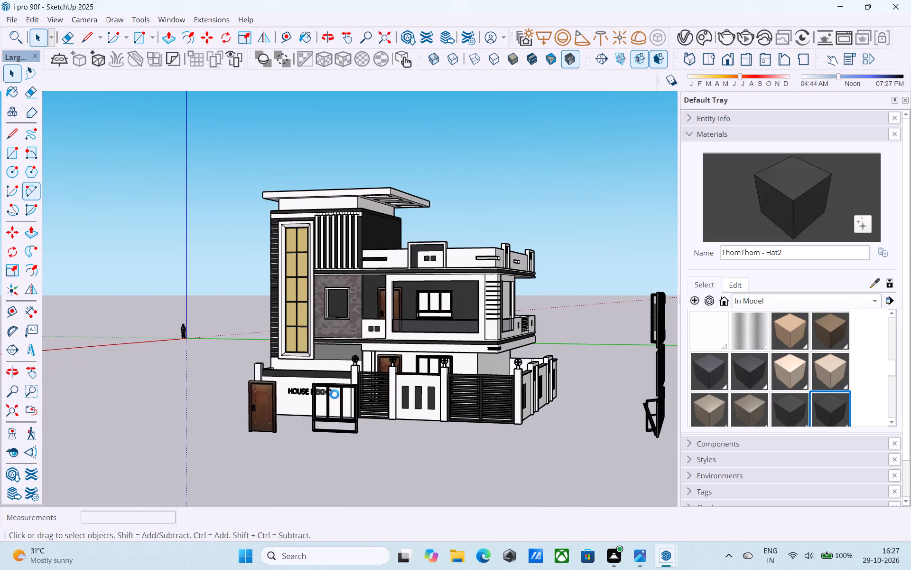
Delete the stacked group of spare black window frames standing apart beside the house.
scroll(335, 394, down, 4)
middle_drag(354, 394, 384, 394)
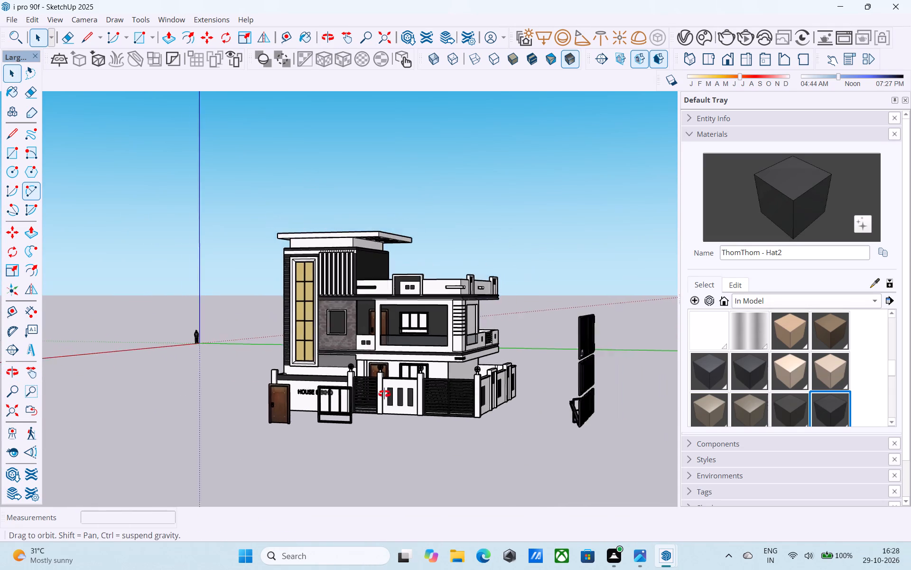
middle_drag(384, 394, 452, 393)
scroll(506, 408, up, 2)
drag(612, 434, 538, 224)
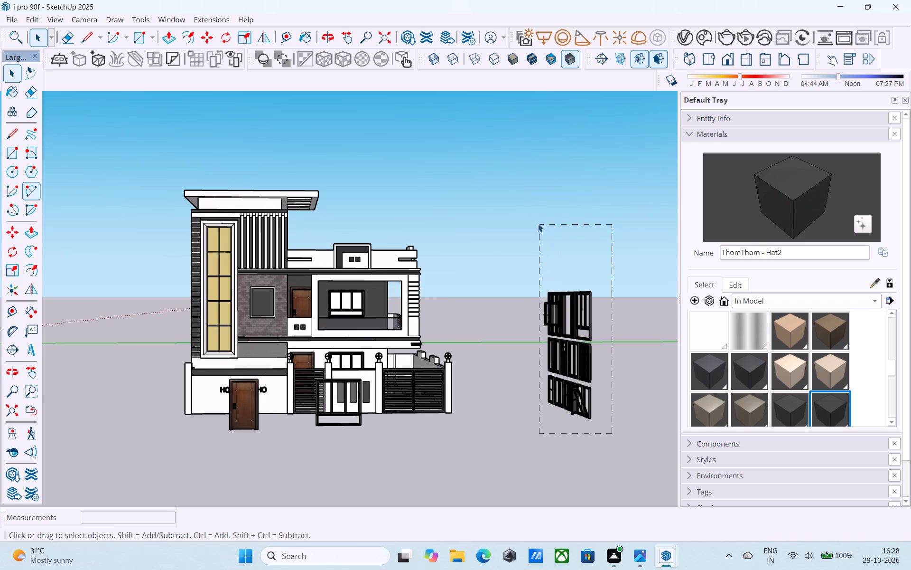
drag(538, 224, 537, 222)
key(Delete)
Delete the spare window frame standing in front of the compound wall.
scroll(536, 223, down, 5)
middle_drag(529, 314, 672, 432)
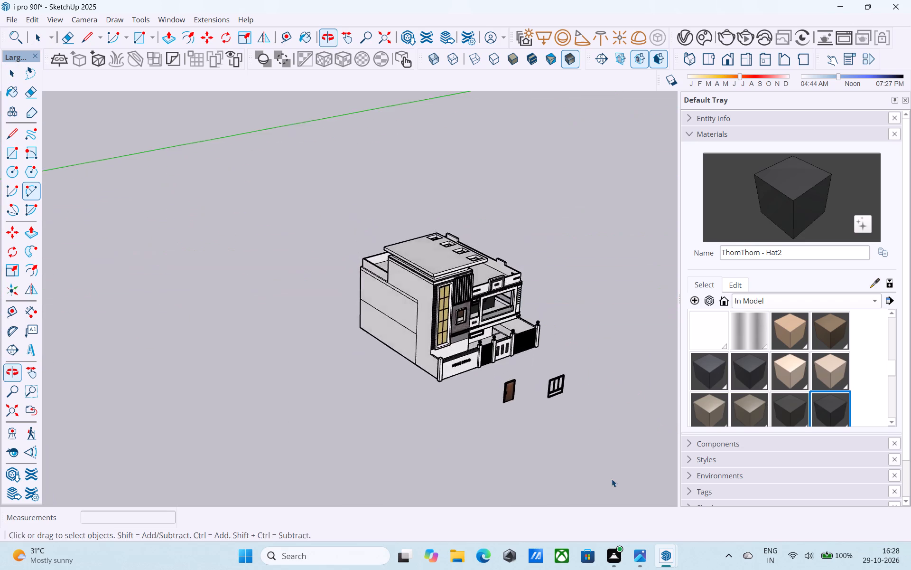
scroll(612, 479, up, 5)
drag(580, 453, 409, 313)
click(437, 355)
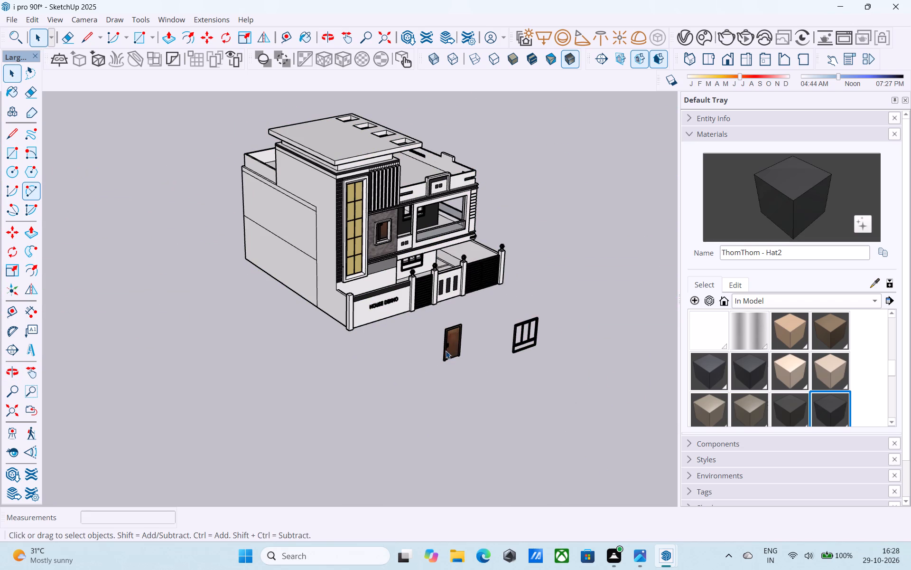
click(519, 334)
key(Delete)
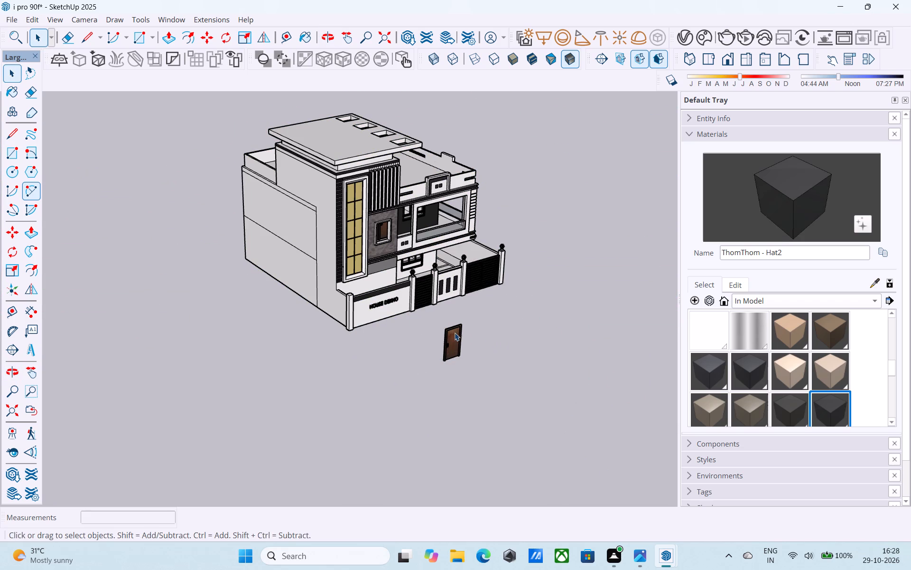
Open the group holding the spare brown door in front of the compound wall and delete that door.
double_click(455, 332)
drag(466, 351, 448, 338)
key(Delete)
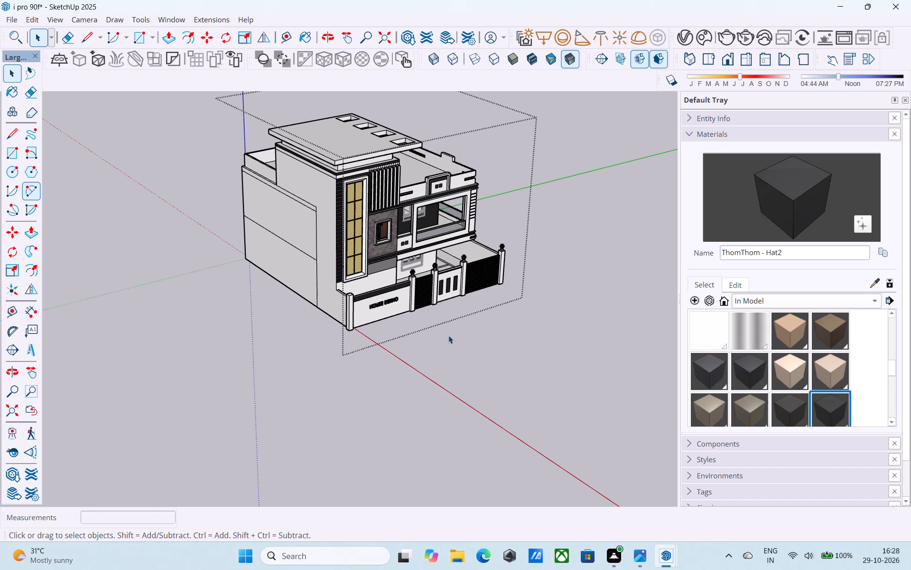
Save the model with the spare windows and door cleared away.
key(ctrl+s)
click(434, 357)
key(ctrl+s)
Activate the Eraser at the house's blank side wall.
scroll(434, 357, down, 5)
middle_drag(434, 357, 407, 323)
scroll(326, 285, up, 3)
scroll(313, 243, up, 14)
key(e)
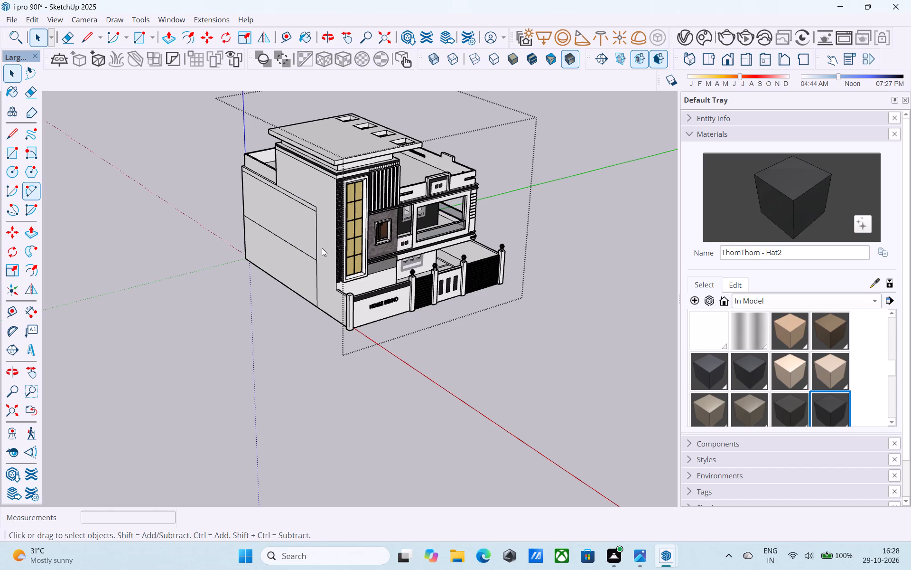
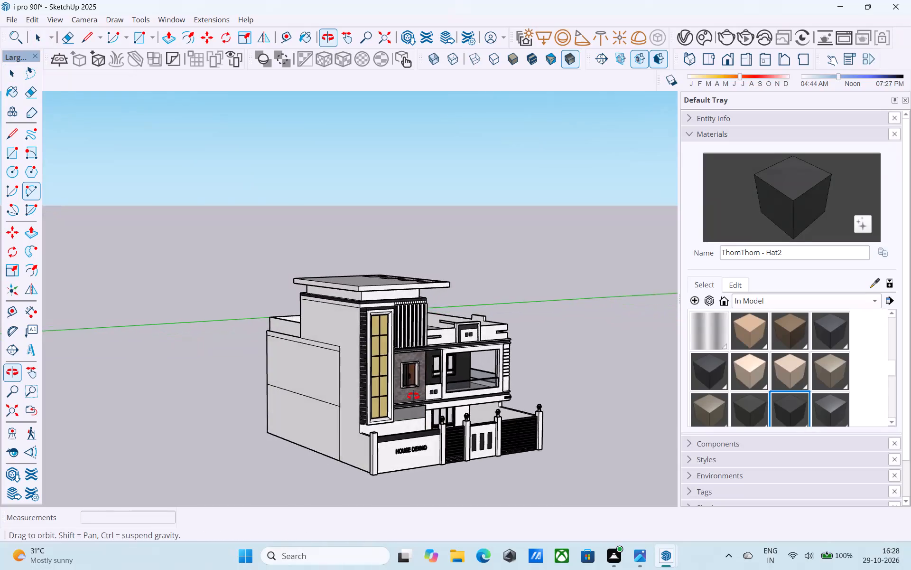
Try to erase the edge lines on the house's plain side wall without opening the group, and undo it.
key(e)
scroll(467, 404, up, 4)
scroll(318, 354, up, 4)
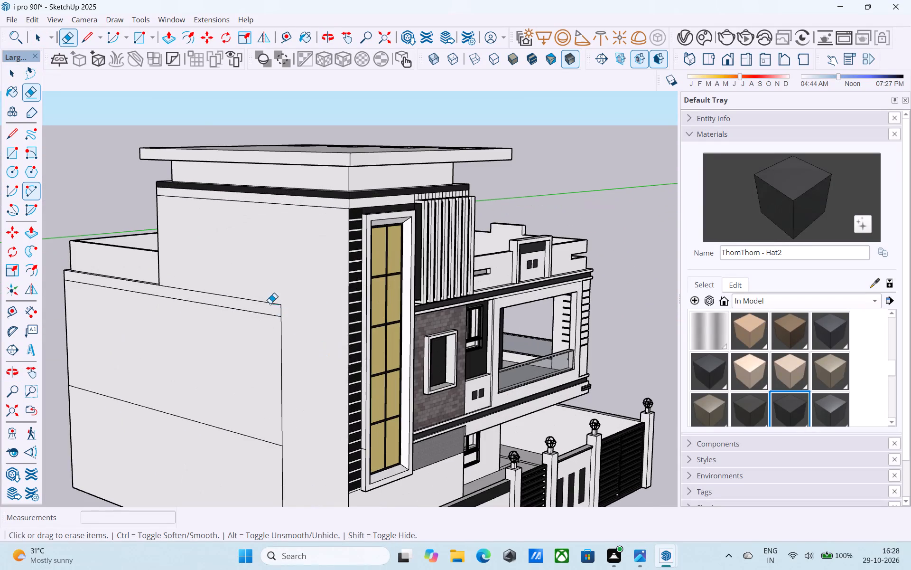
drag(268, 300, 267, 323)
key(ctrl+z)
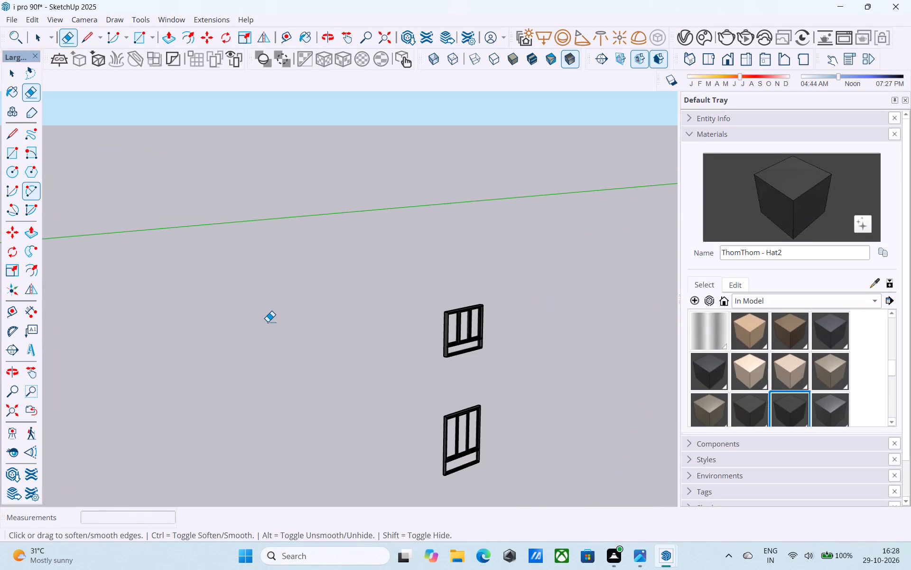
Open the house group for editing and erase the leftover horizontal and vertical lines on the plain side wall.
key(space)
double_click(270, 326)
scroll(270, 326, up, 2)
key(e)
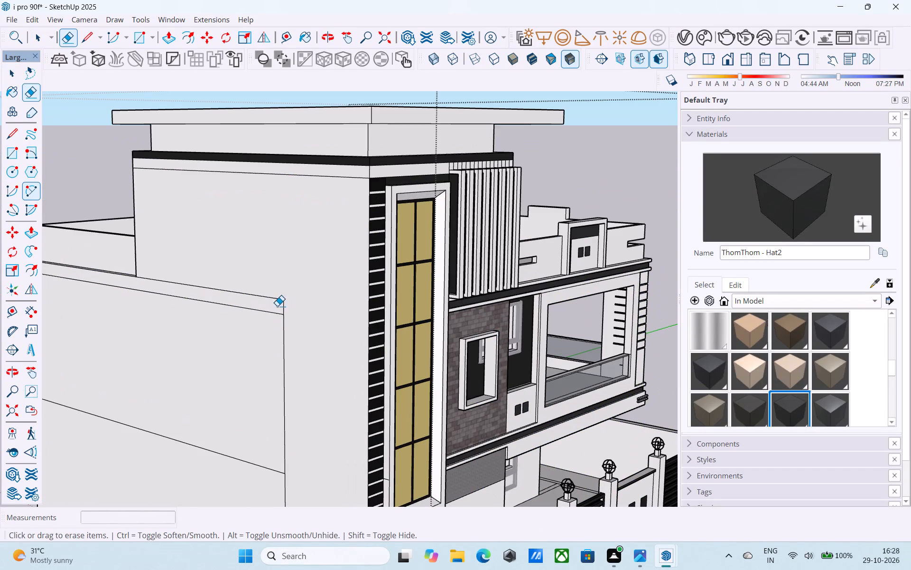
click(277, 301)
drag(278, 295, 280, 305)
drag(277, 304, 278, 323)
drag(283, 306, 291, 327)
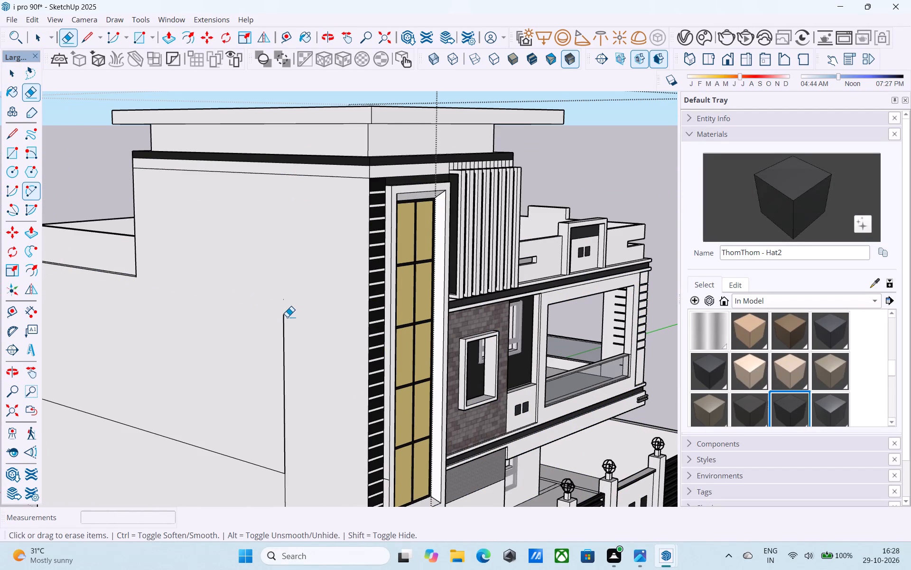
drag(287, 316, 281, 317)
scroll(280, 308, down, 5)
scroll(285, 419, up, 4)
drag(278, 401, 282, 412)
drag(282, 412, 285, 427)
scroll(284, 418, down, 6)
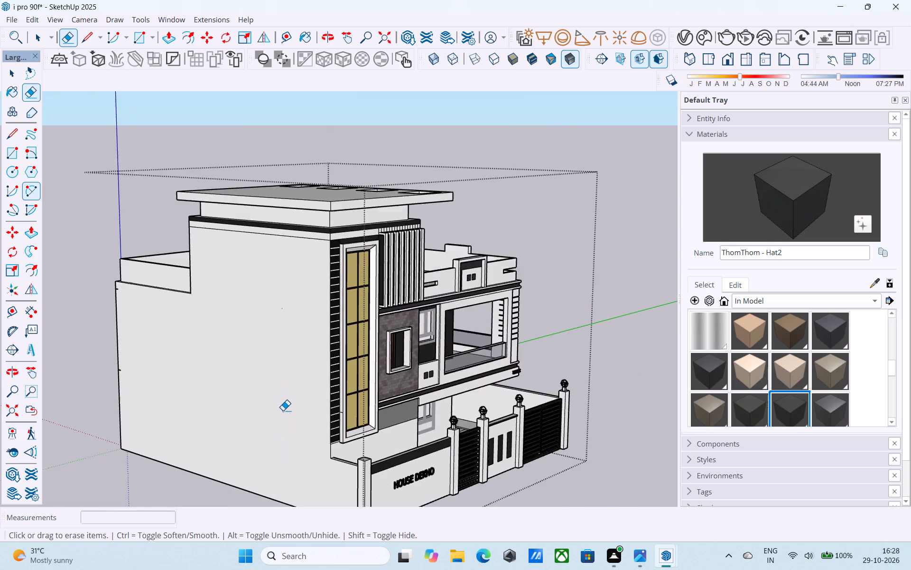
Draw a horizontal line along the rear wall from the upper corner of the first-floor slab band to the building's corner.
scroll(283, 410, down, 2)
middle_drag(283, 415, 87, 372)
middle_drag(379, 384, 133, 390)
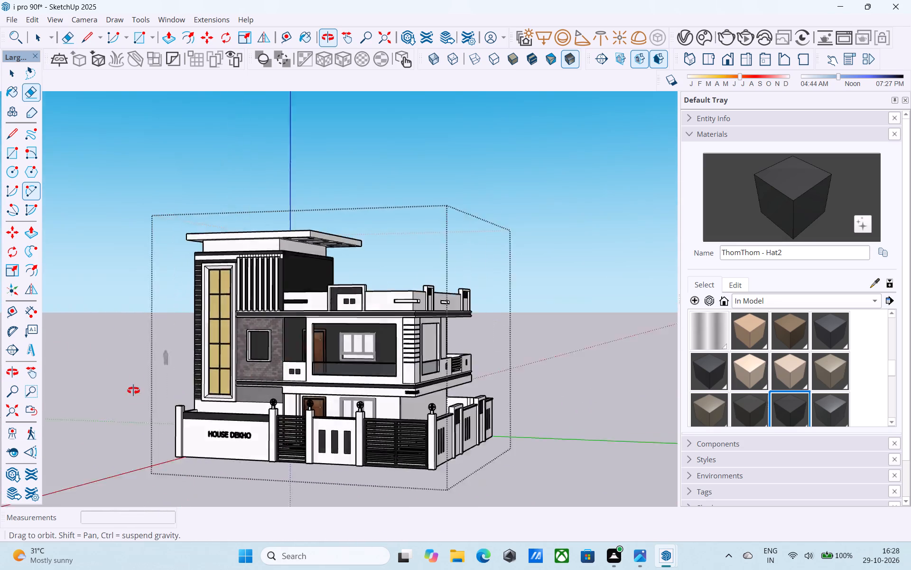
middle_drag(133, 390, 719, 480)
middle_drag(472, 448, 724, 465)
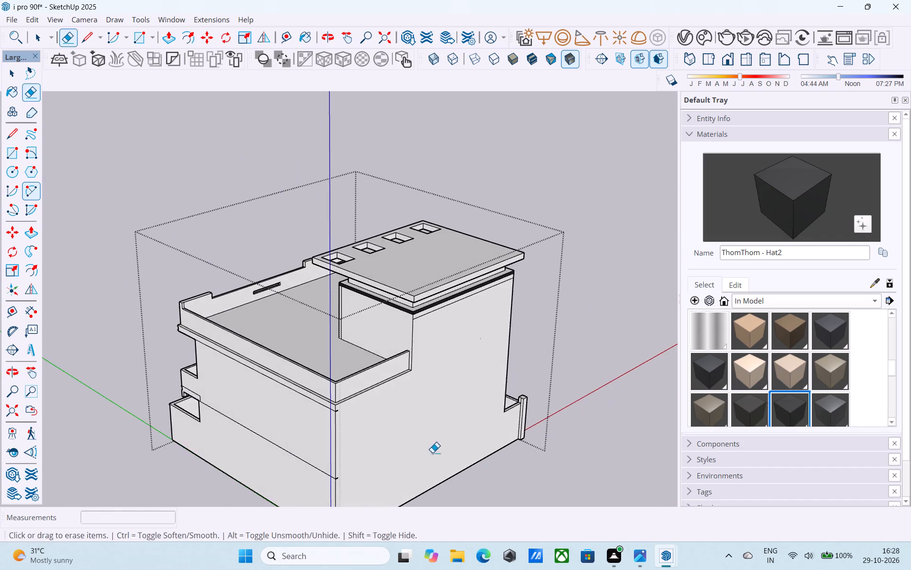
middle_drag(423, 450, 910, 427)
middle_drag(508, 426, 325, 399)
scroll(343, 389, up, 2)
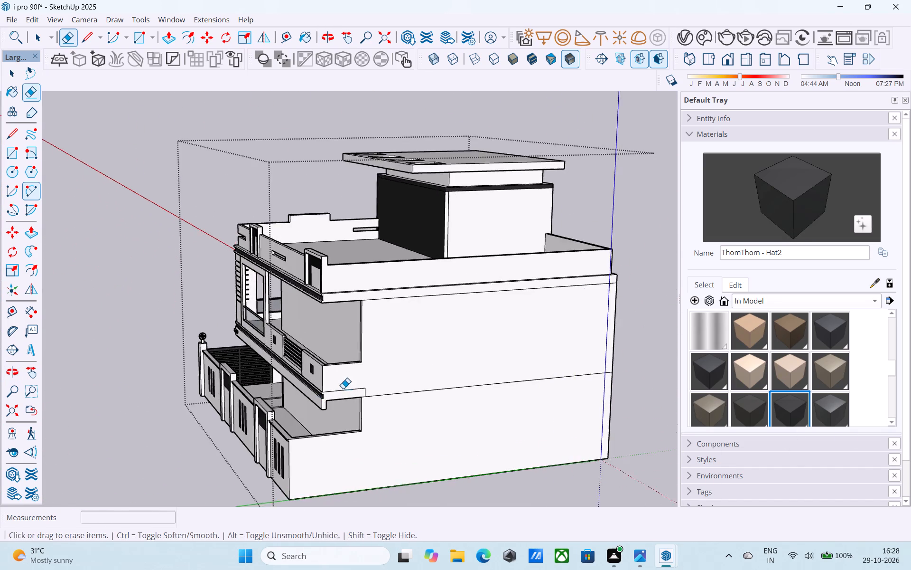
scroll(343, 389, up, 7)
key(space)
middle_click(353, 395)
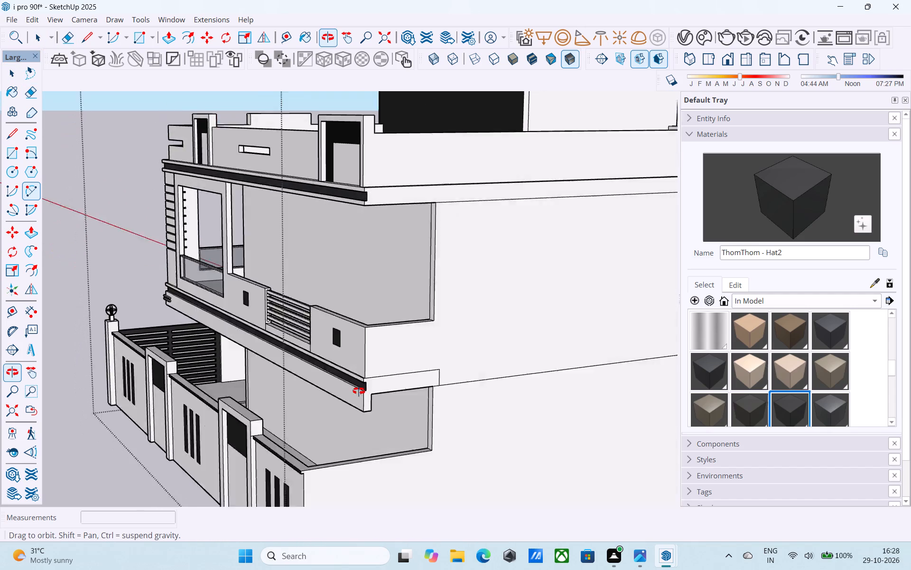
double_click(346, 389)
click(354, 386)
key(l)
click(371, 376)
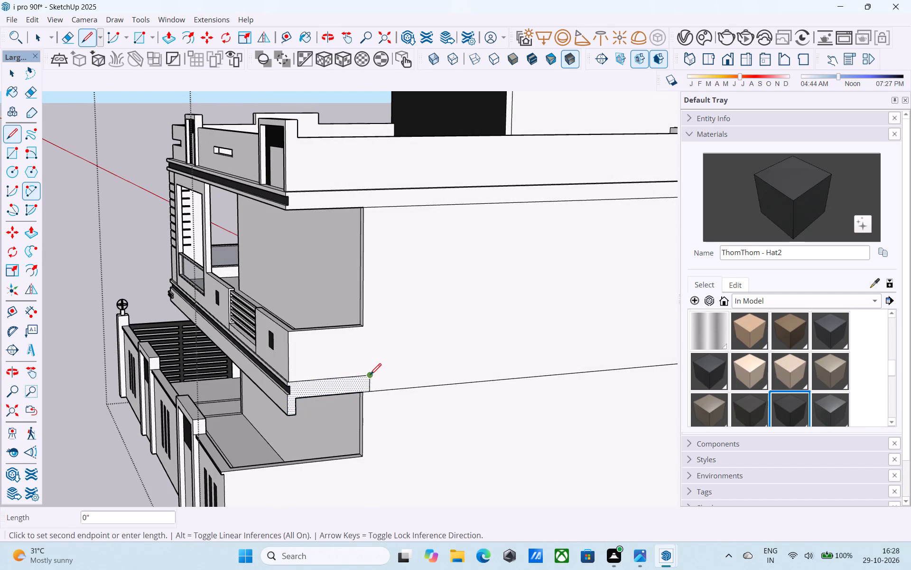
scroll(370, 376, down, 7)
middle_drag(476, 370, 192, 365)
scroll(204, 374, up, 4)
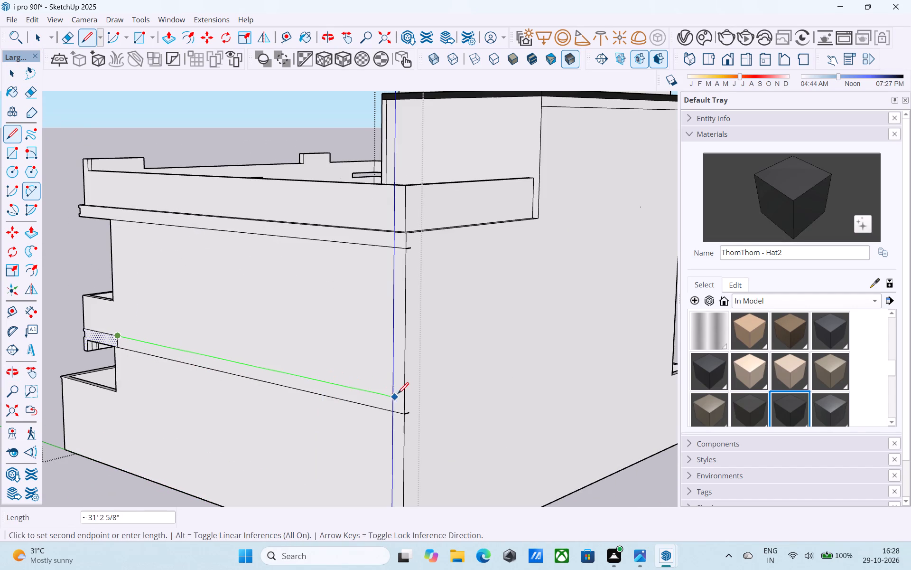
click(407, 394)
Draw two parallel horizontal lines across the plain side wall to outline the first-floor slab band up to the front edge.
click(407, 395)
scroll(297, 405, down, 4)
middle_drag(465, 388, 306, 380)
scroll(390, 380, up, 3)
click(545, 355)
scroll(545, 355, down, 3)
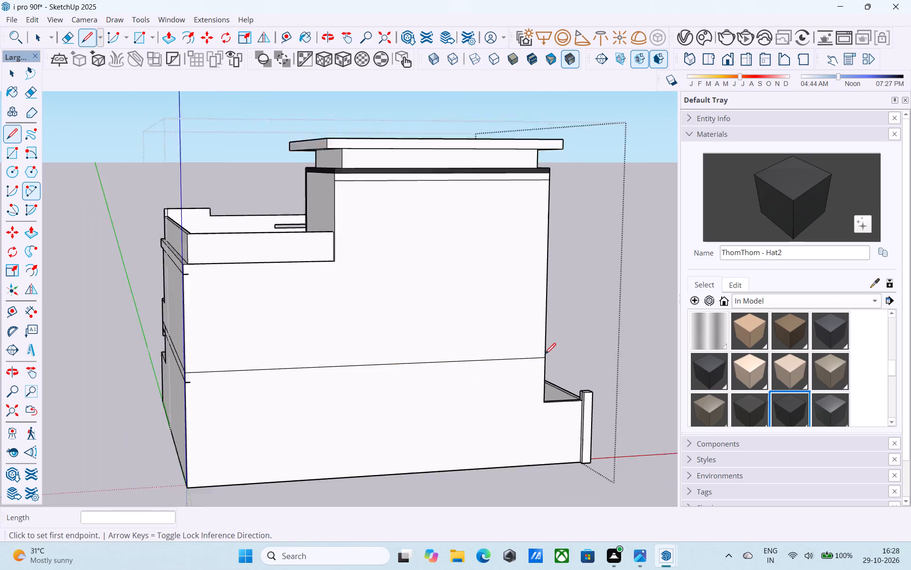
scroll(545, 355, down, 1)
click(224, 383)
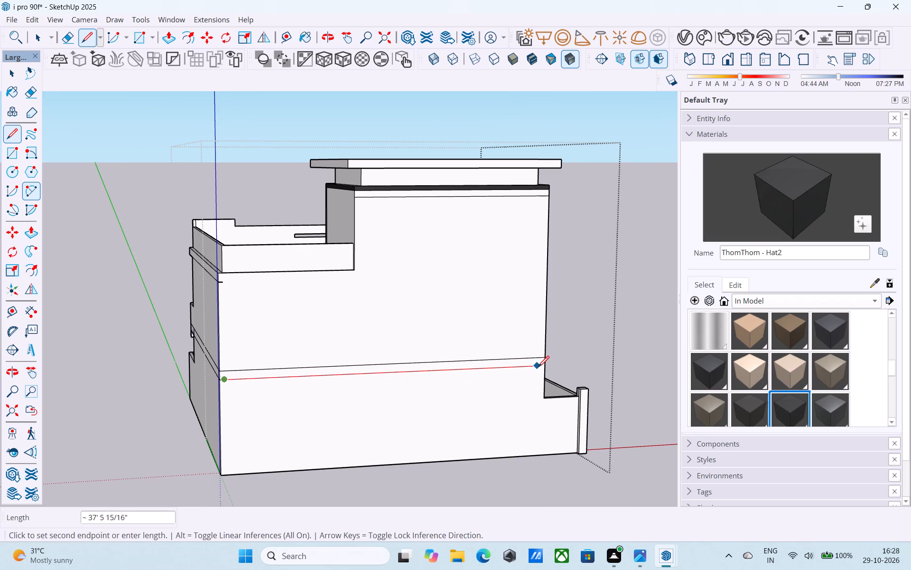
click(546, 364)
Draw two horizontal lines on the plain side wall at roof-slab level, the lower 38' 6" and the upper 23' 6" long.
middle_drag(546, 364, 304, 363)
scroll(304, 363, up, 4)
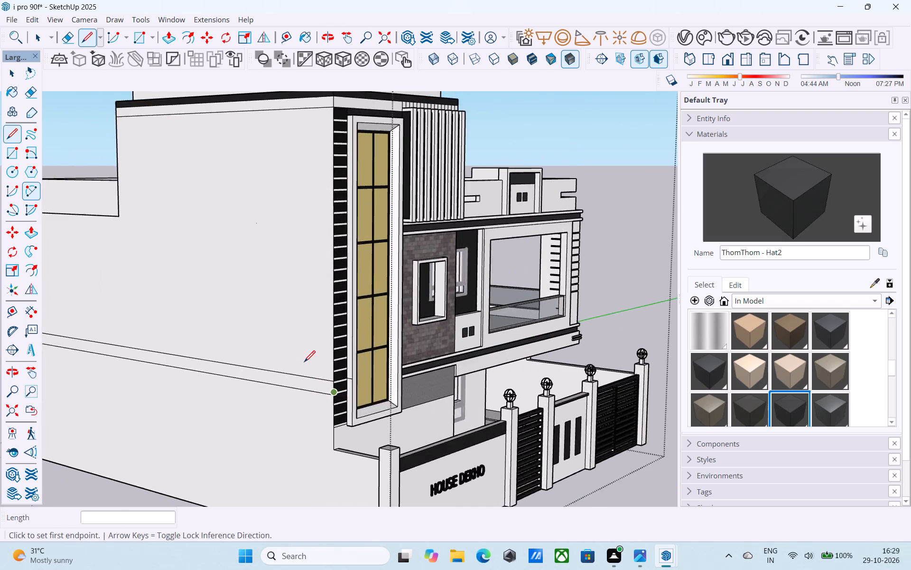
middle_drag(304, 363, 521, 401)
scroll(501, 395, down, 2)
middle_drag(168, 360, 260, 345)
scroll(288, 322, up, 5)
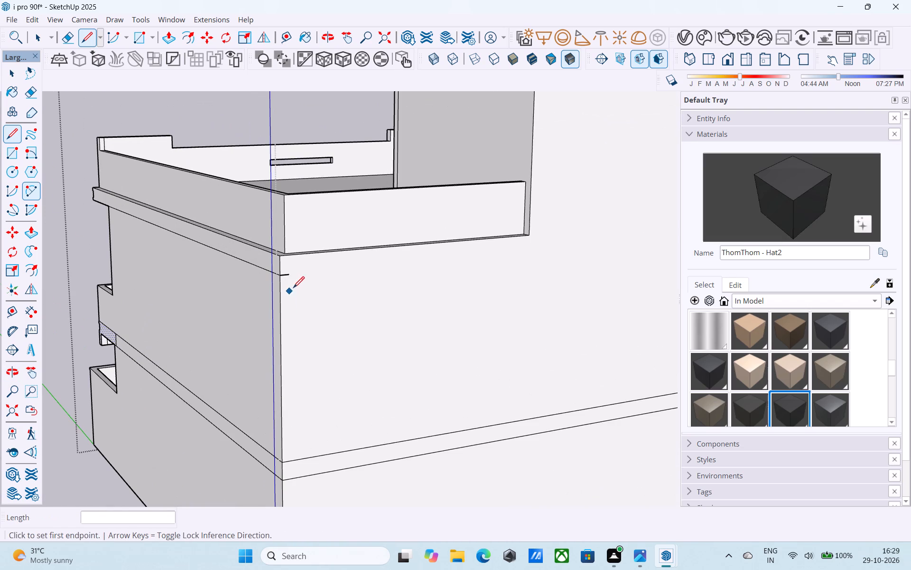
click(288, 274)
scroll(189, 306, down, 4)
middle_drag(502, 291, 216, 298)
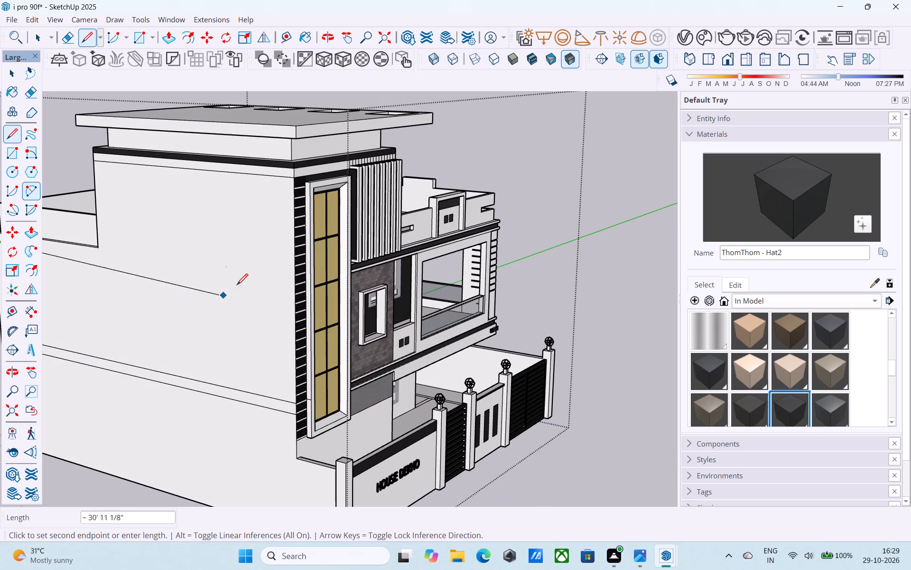
click(293, 287)
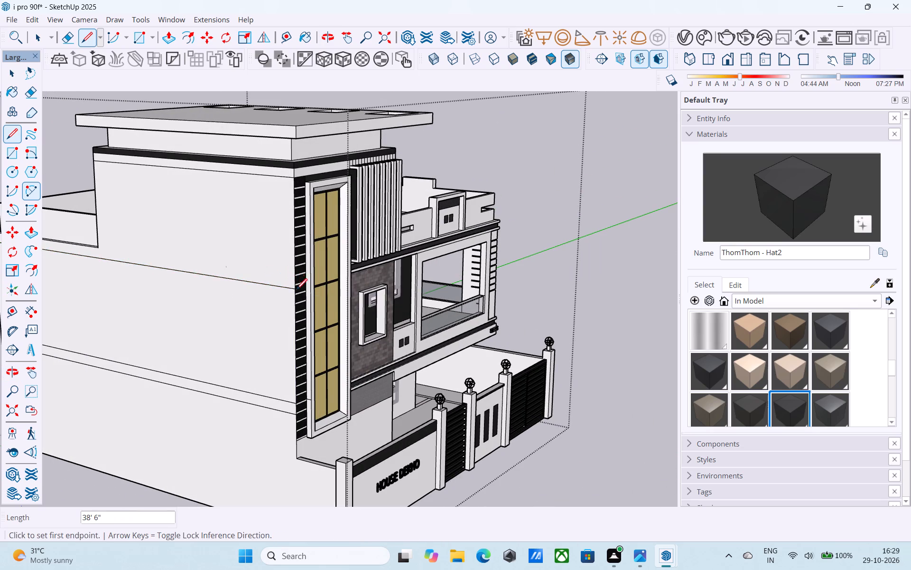
scroll(318, 305, down, 6)
scroll(166, 278, up, 12)
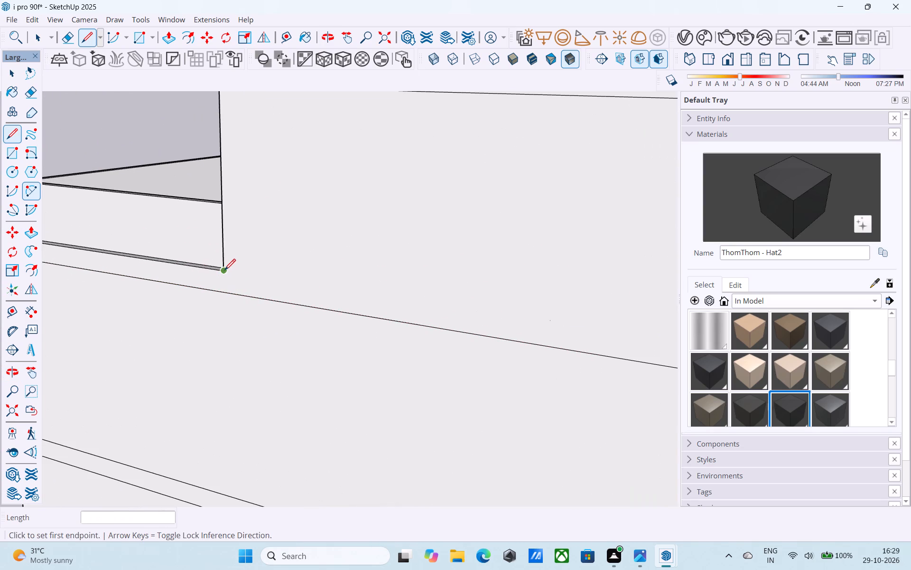
click(224, 270)
scroll(223, 270, down, 5)
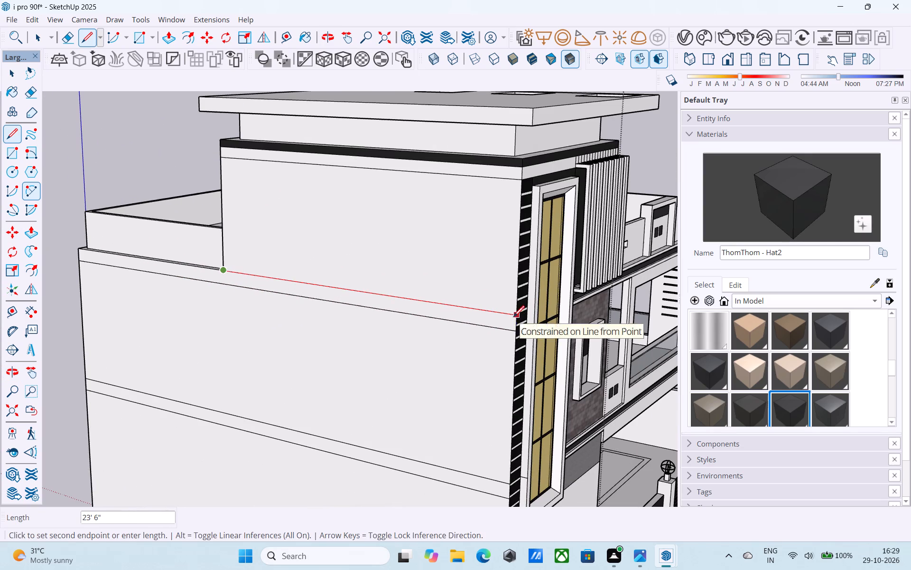
middle_click(513, 318)
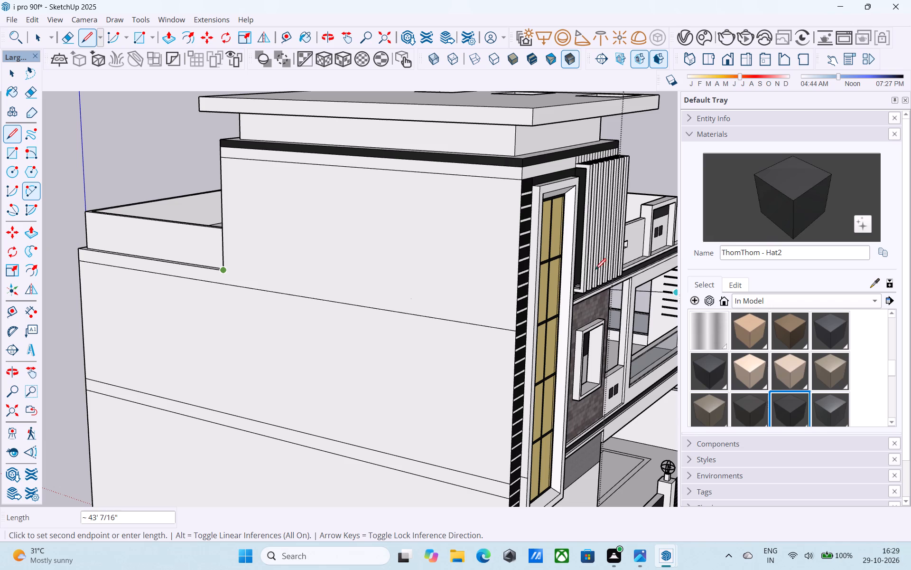
click(514, 321)
Paint the roof-level and first-floor bands on the plain side wall with the ThomThom - Hat2 material.
click(776, 202)
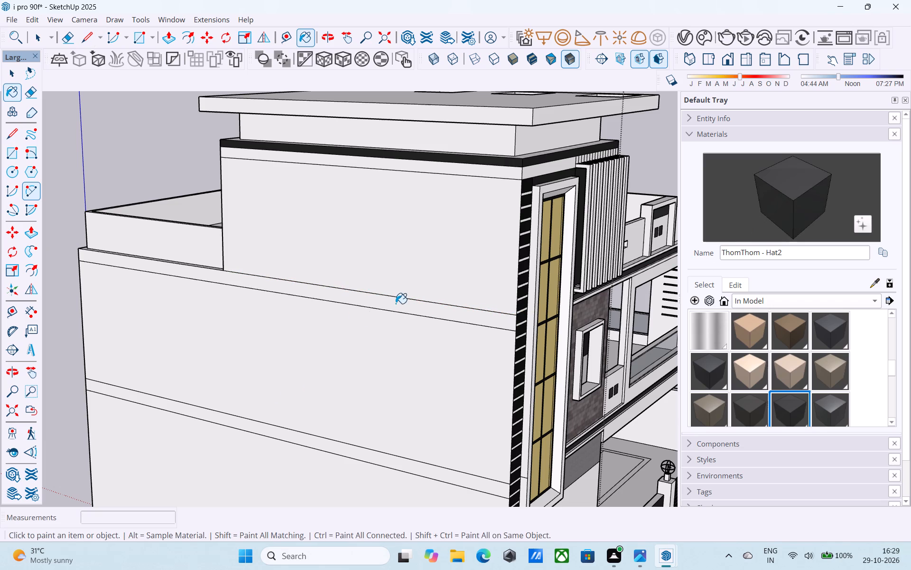
click(396, 304)
click(304, 440)
Paint the rear wall's roof-level band, first-floor band and the short slab end with the ThomThom - Hat2 material.
scroll(293, 445, down, 9)
middle_drag(283, 439, 657, 389)
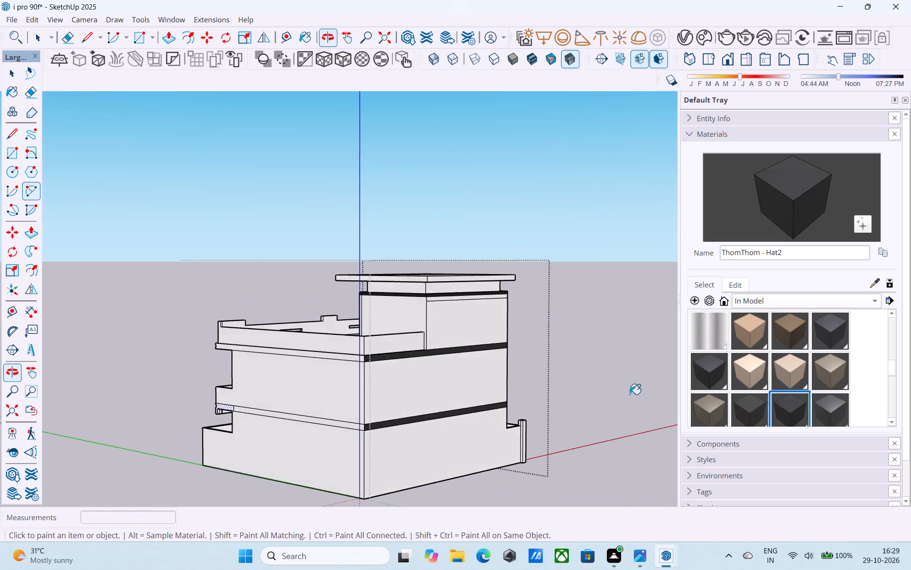
scroll(308, 380, up, 7)
click(335, 339)
scroll(312, 342, down, 5)
scroll(233, 453, up, 5)
click(346, 403)
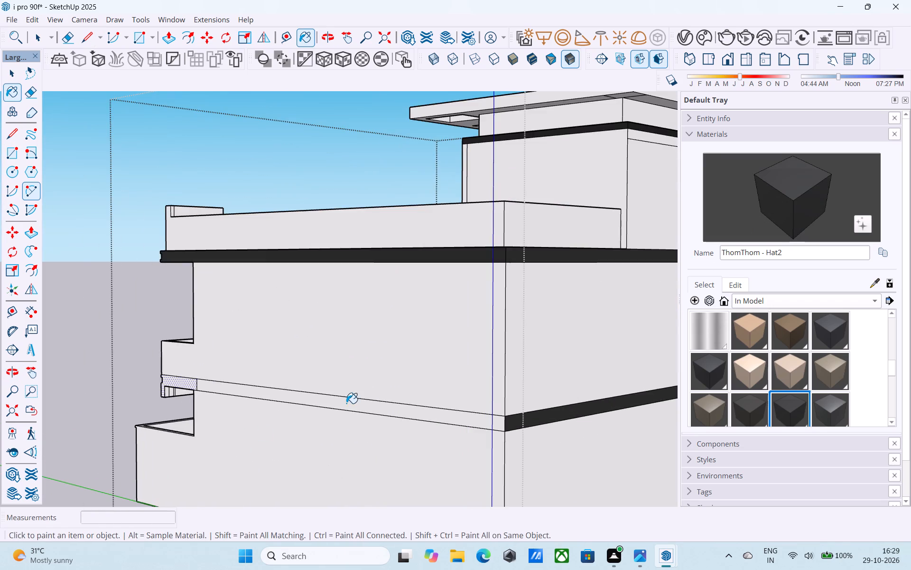
scroll(308, 407, down, 4)
middle_drag(297, 410, 548, 415)
scroll(366, 423, up, 11)
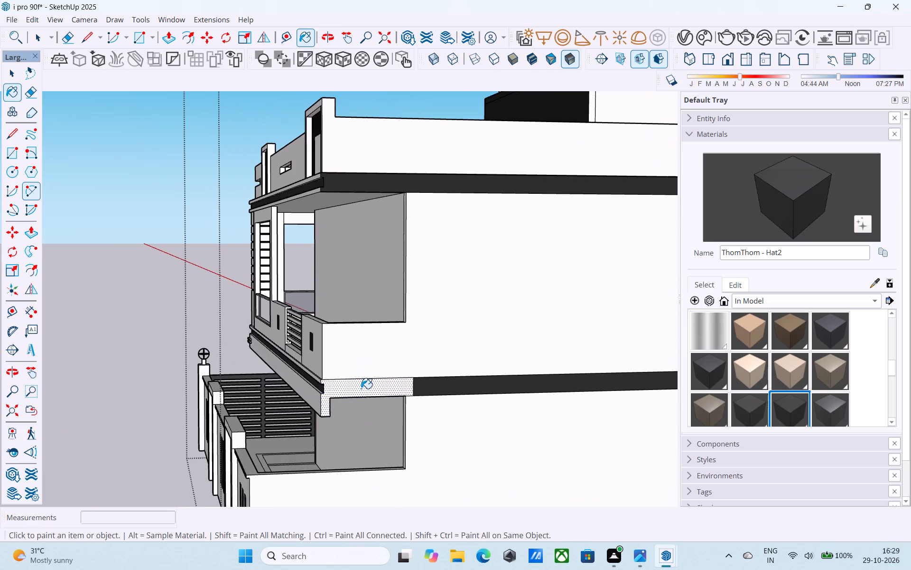
click(361, 389)
Inspect the painted bands and the house exterior from the compound-wall side round to the front.
scroll(201, 429, down, 2)
middle_drag(201, 429, 448, 419)
scroll(270, 437, down, 4)
middle_drag(182, 459, 584, 447)
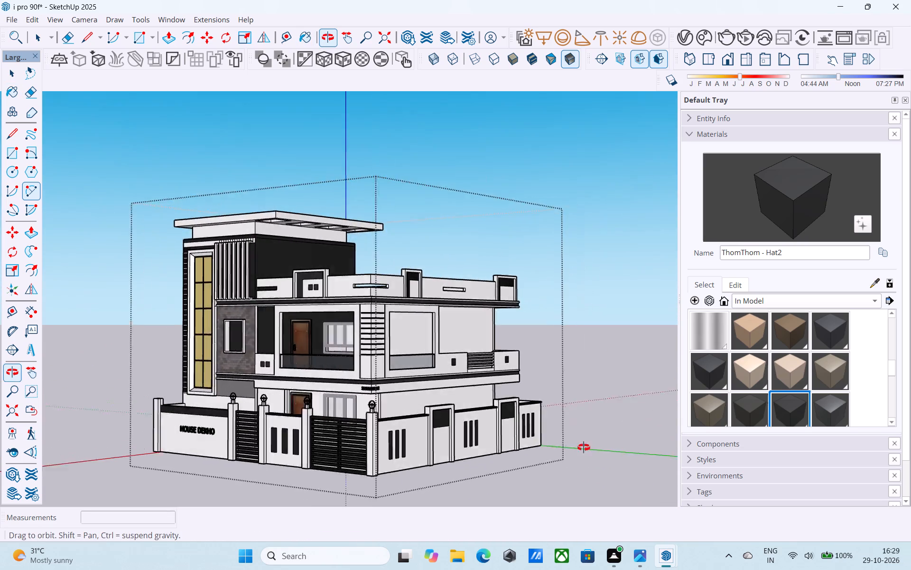
middle_drag(584, 447, 608, 447)
scroll(362, 425, down, 4)
middle_drag(325, 434, 412, 446)
scroll(226, 317, up, 6)
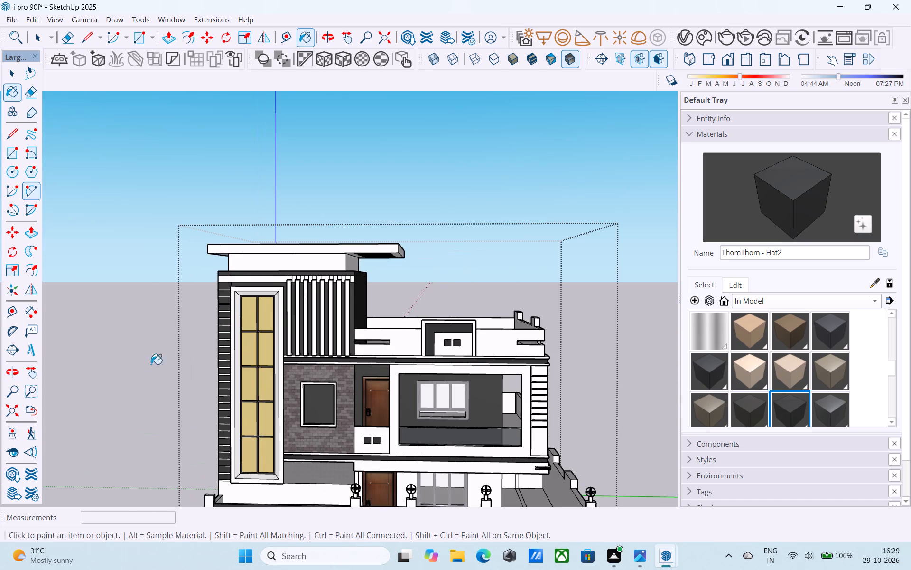
Save the model.
key(space)
key(ctrl+s)
Examine the front elevation of the house from eye level and from above.
scroll(168, 355, down, 5)
shift+middle_drag(216, 394, 216, 346)
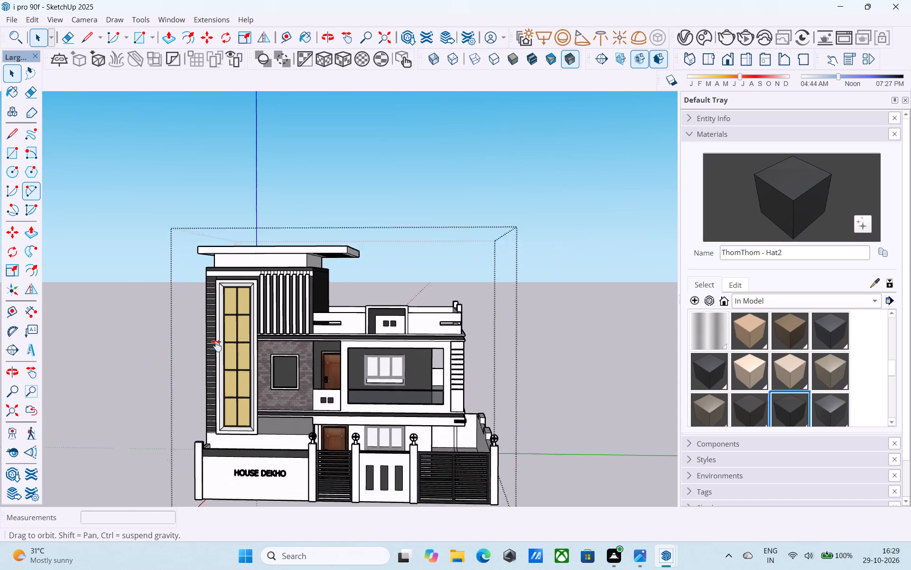
shift+middle_drag(216, 346, 217, 329)
shift+middle_drag(268, 375, 264, 333)
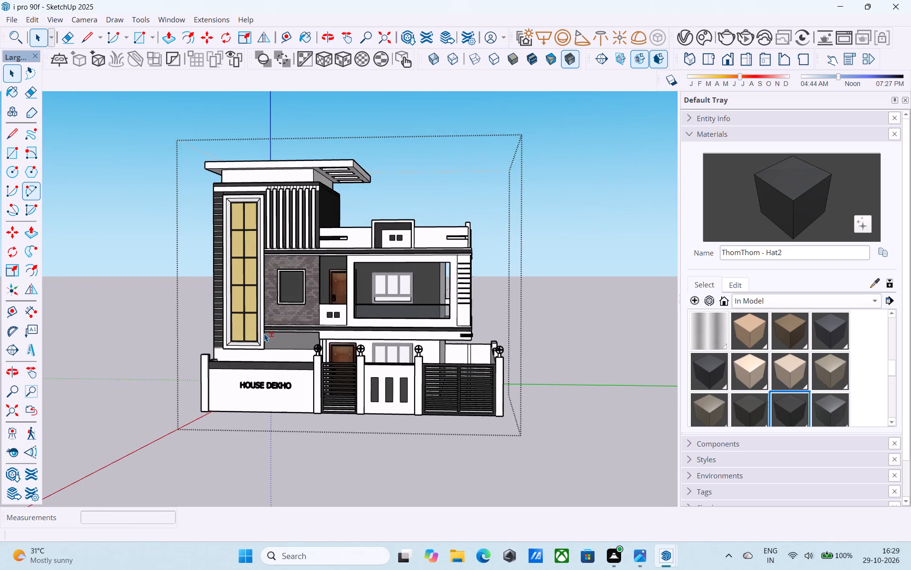
scroll(264, 333, down, 1)
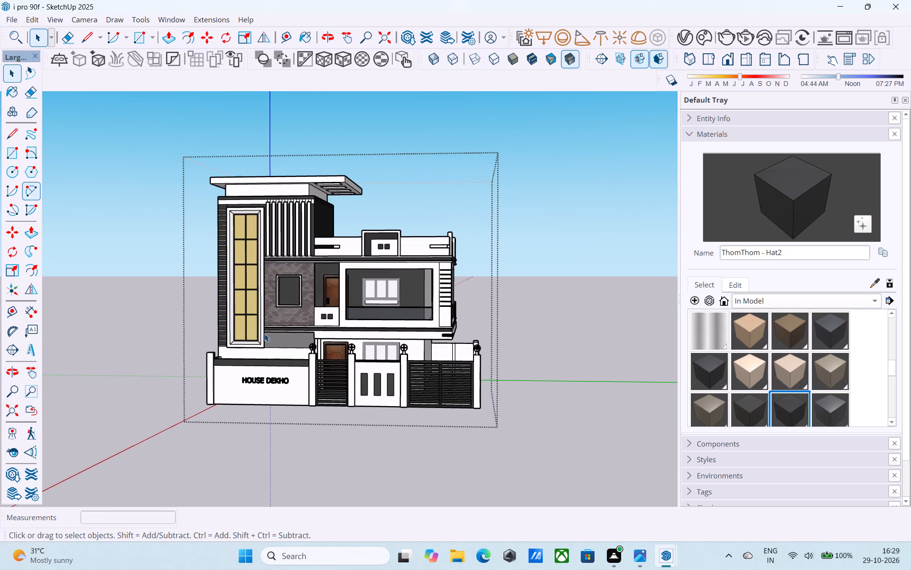
middle_drag(359, 365, 359, 370)
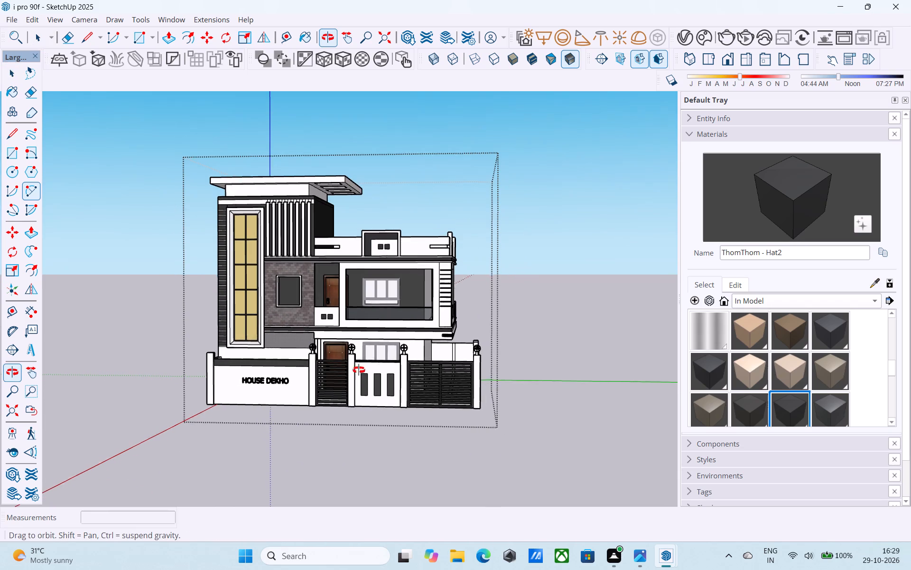
middle_drag(359, 370, 364, 441)
scroll(364, 415, up, 3)
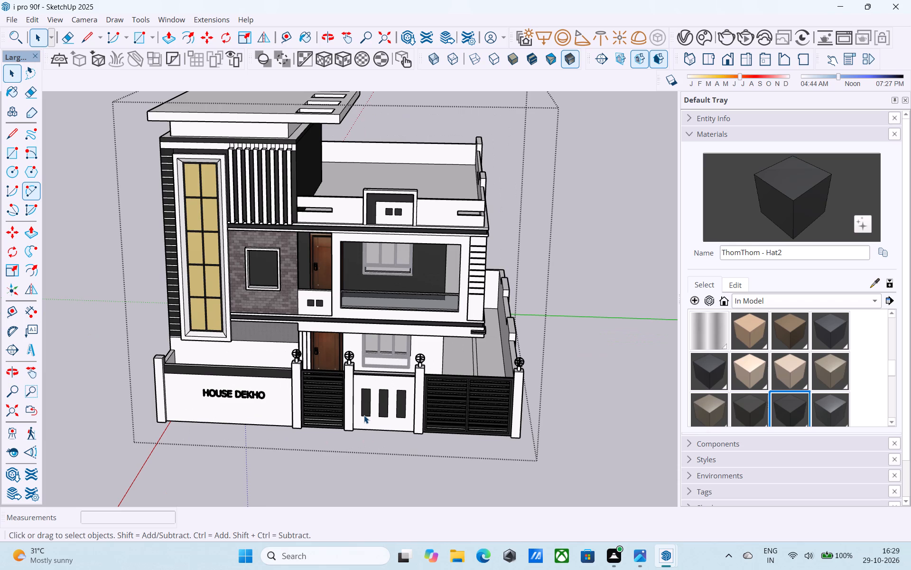
scroll(364, 415, down, 5)
middle_drag(364, 415, 363, 328)
scroll(742, 346, down, 4)
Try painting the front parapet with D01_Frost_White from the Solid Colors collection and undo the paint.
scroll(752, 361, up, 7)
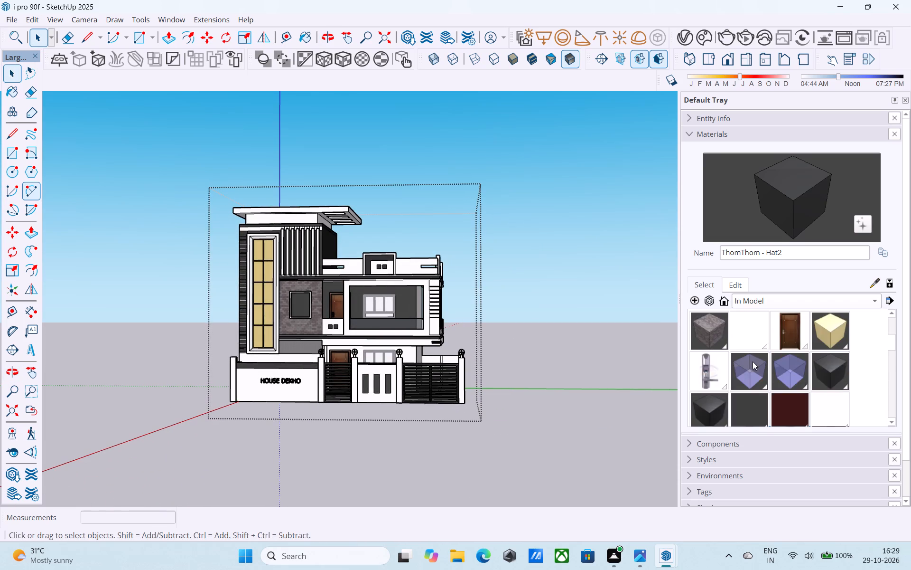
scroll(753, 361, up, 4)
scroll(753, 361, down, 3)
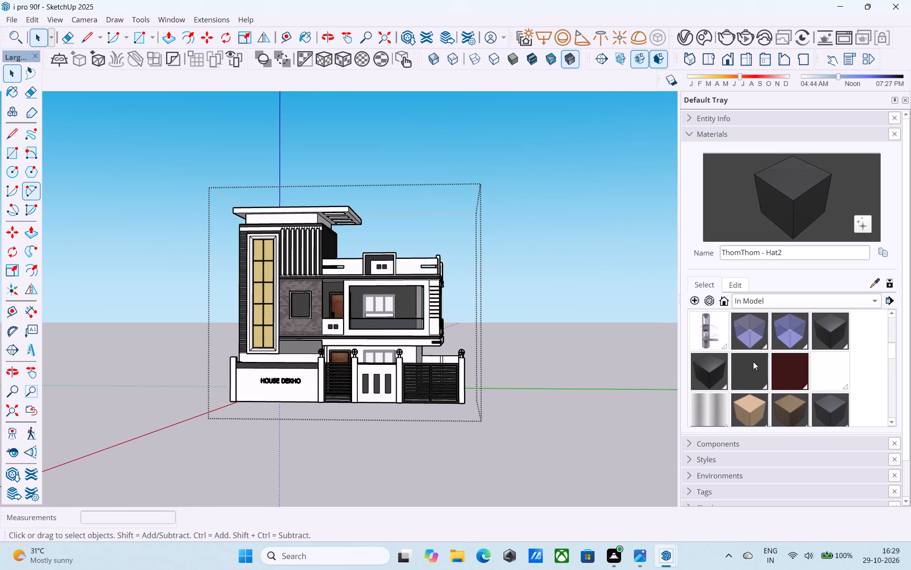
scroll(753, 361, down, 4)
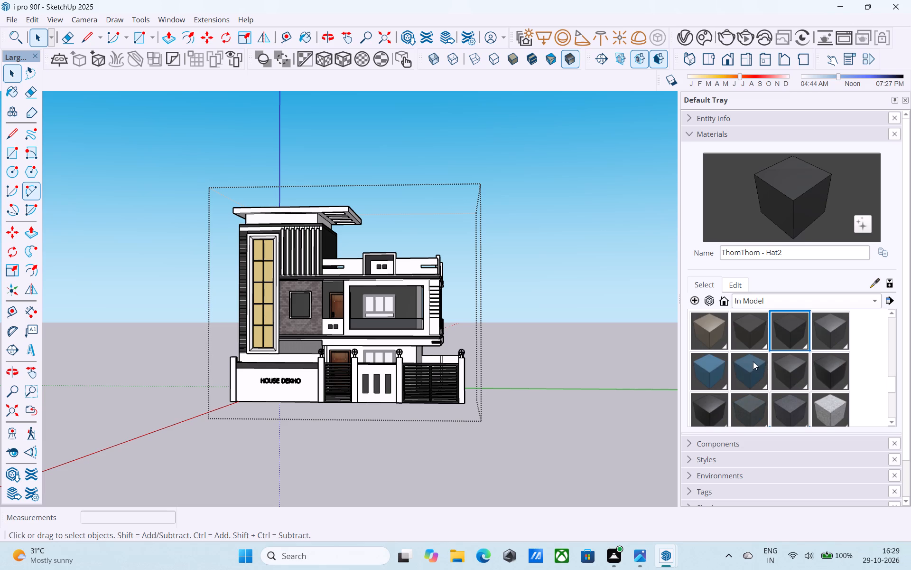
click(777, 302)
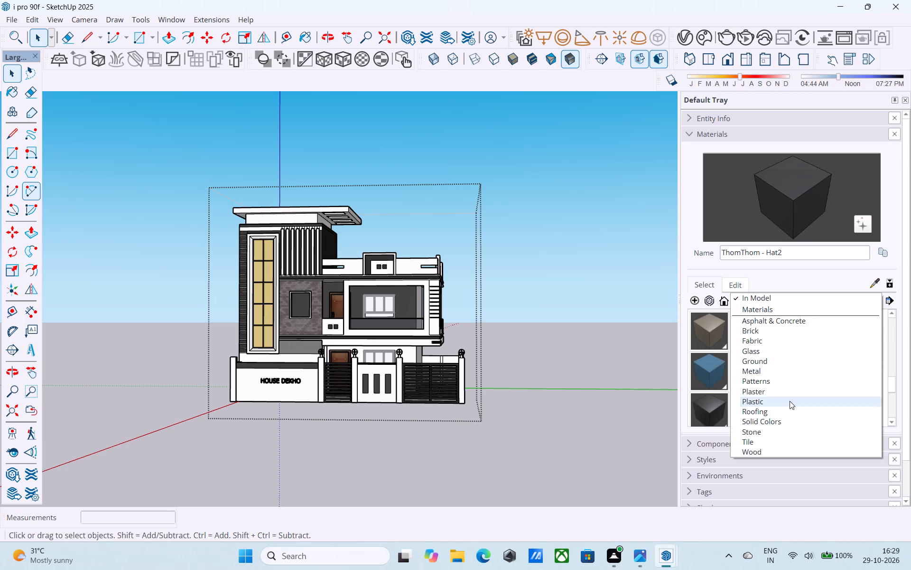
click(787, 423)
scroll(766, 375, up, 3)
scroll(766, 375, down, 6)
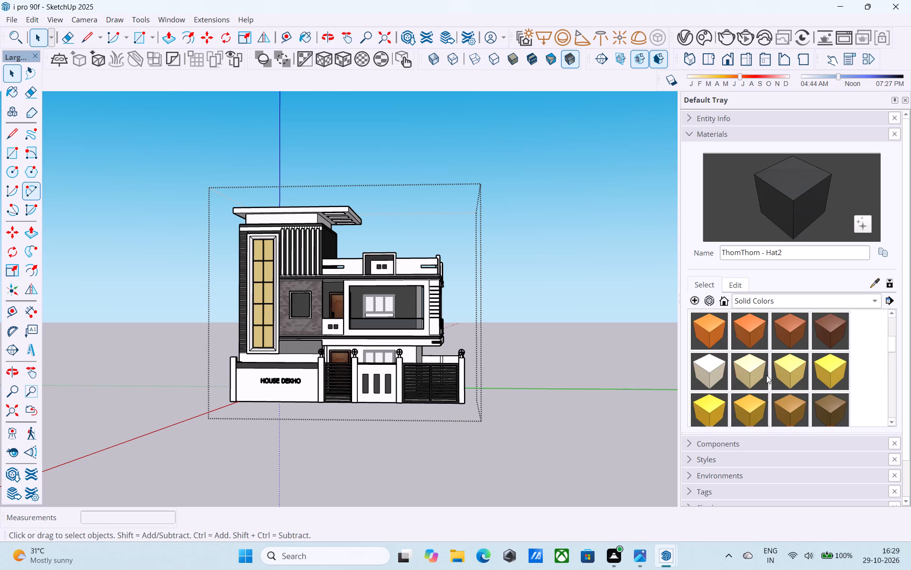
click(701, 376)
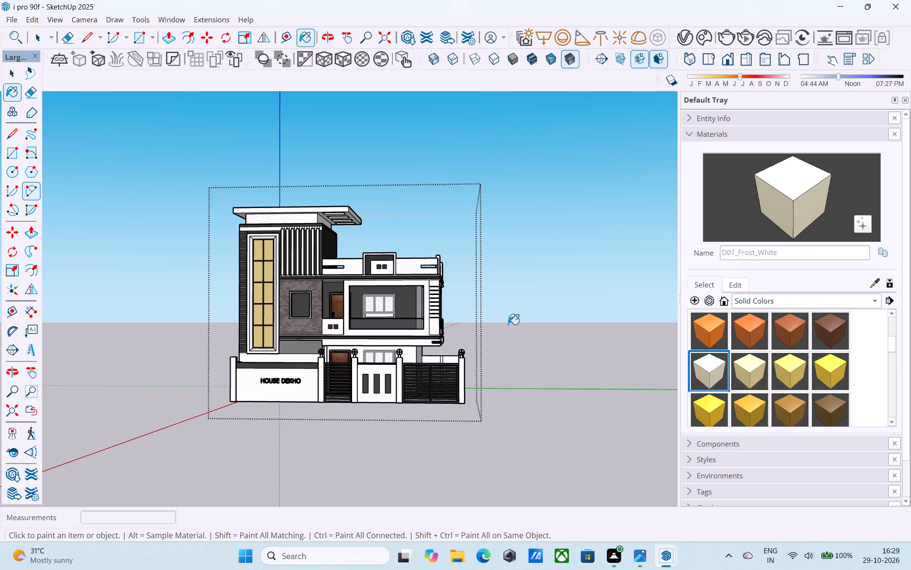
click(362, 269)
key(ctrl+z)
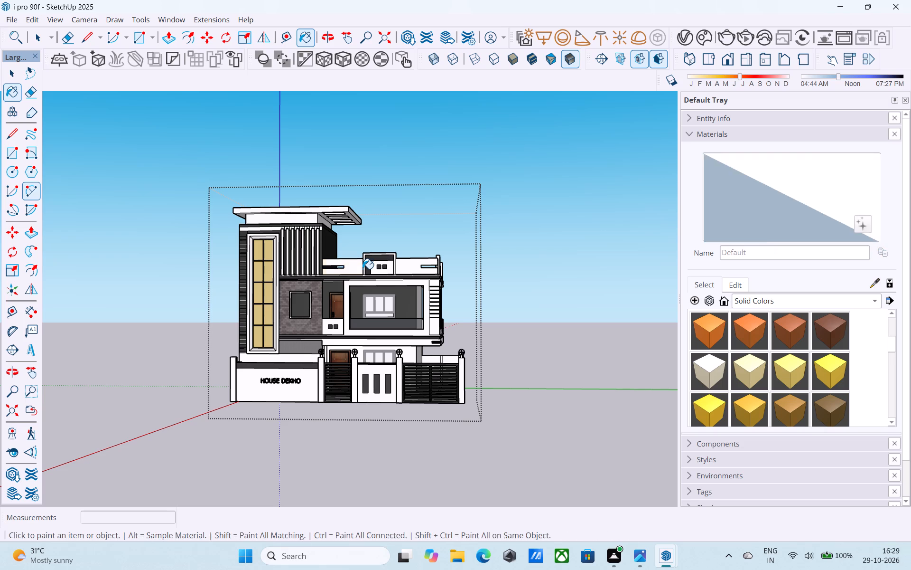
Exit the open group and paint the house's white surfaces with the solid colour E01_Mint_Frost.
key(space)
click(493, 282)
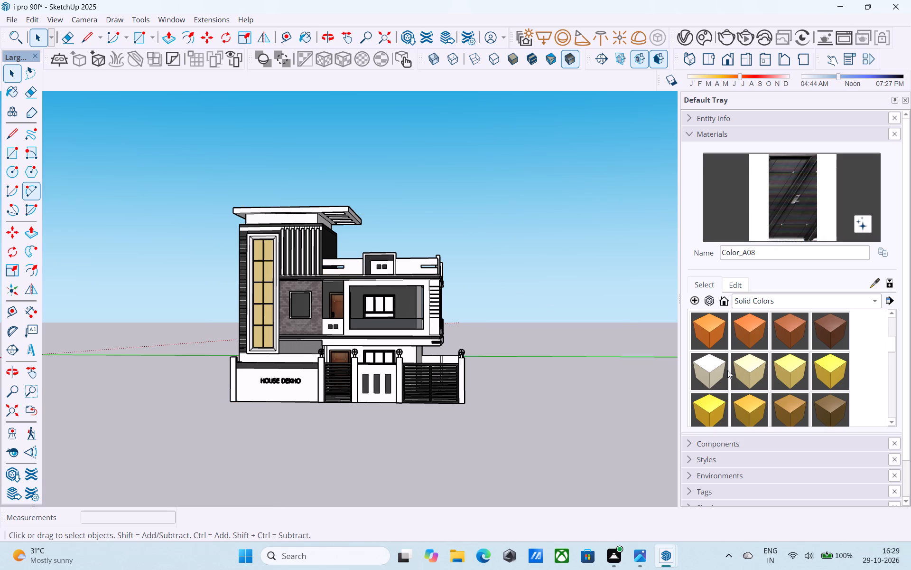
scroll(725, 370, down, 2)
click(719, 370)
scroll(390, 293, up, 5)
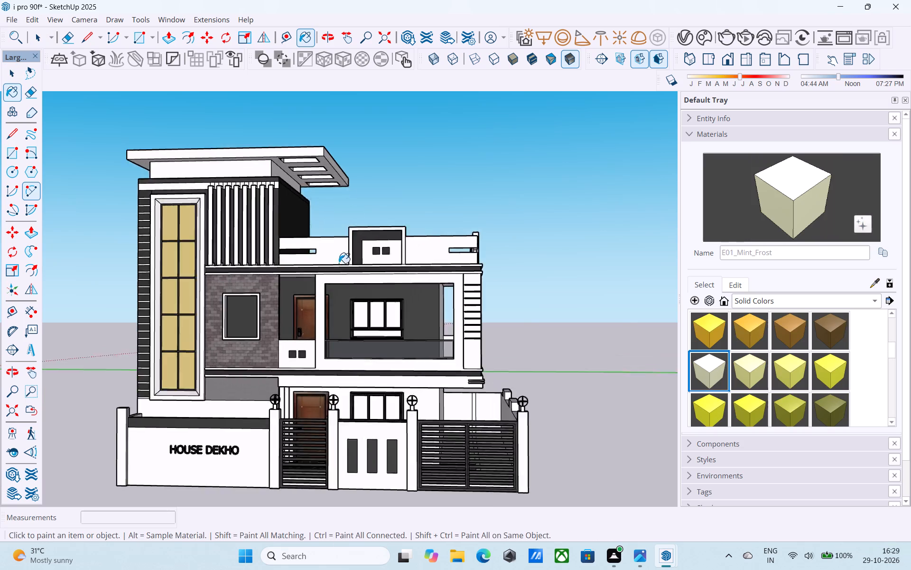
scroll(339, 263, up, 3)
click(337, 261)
Repaint the house's light surfaces with the solid colour D01_Frost_White and check the result from the front and side.
scroll(337, 260, down, 6)
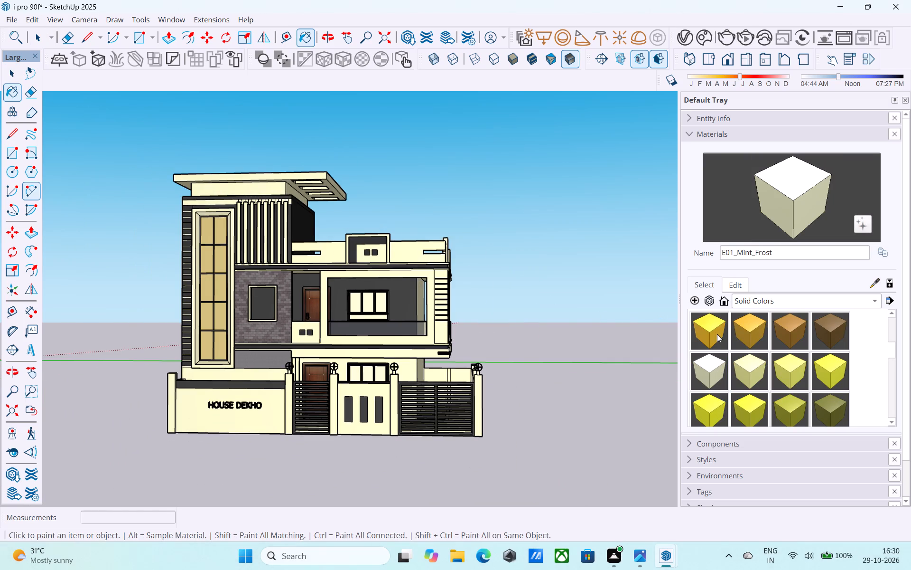
scroll(734, 343, up, 1)
click(703, 336)
click(408, 256)
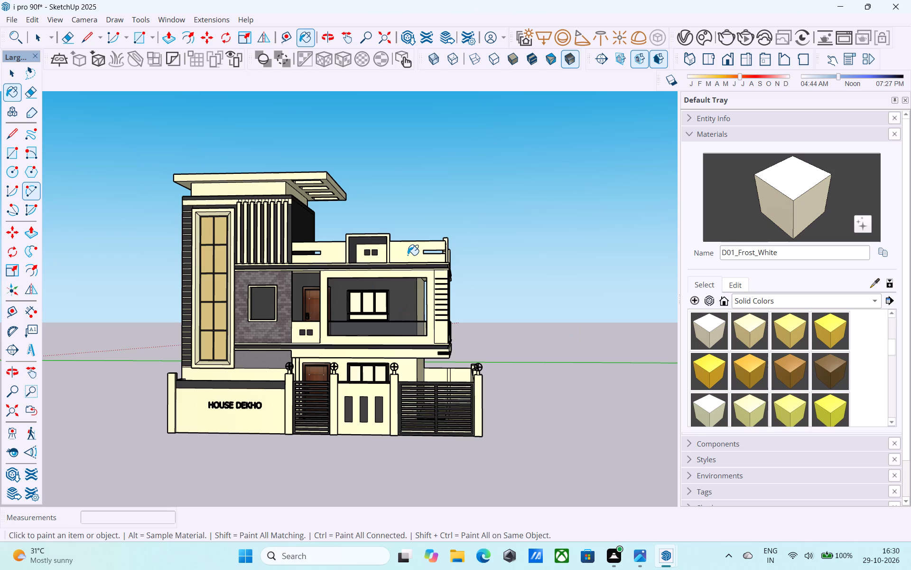
middle_drag(408, 255, 532, 361)
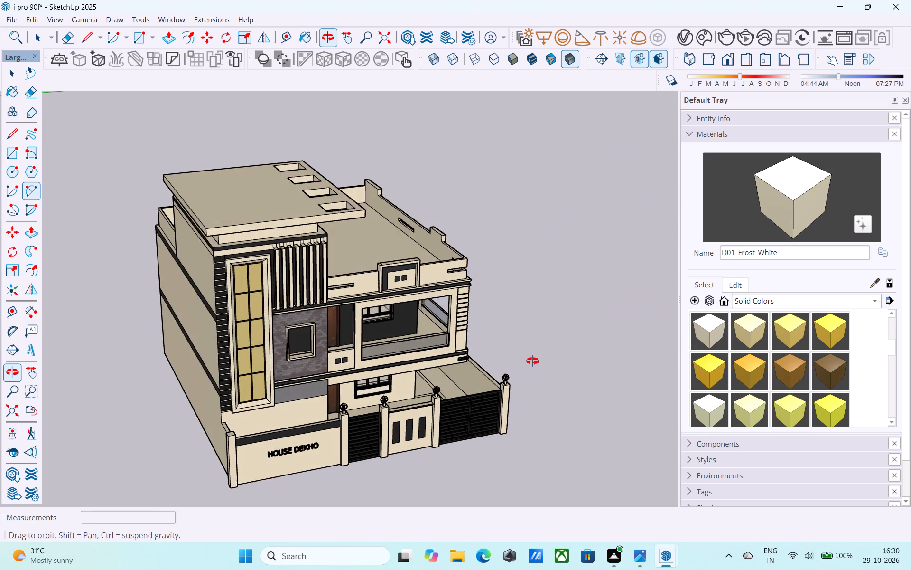
middle_drag(532, 361, 526, 328)
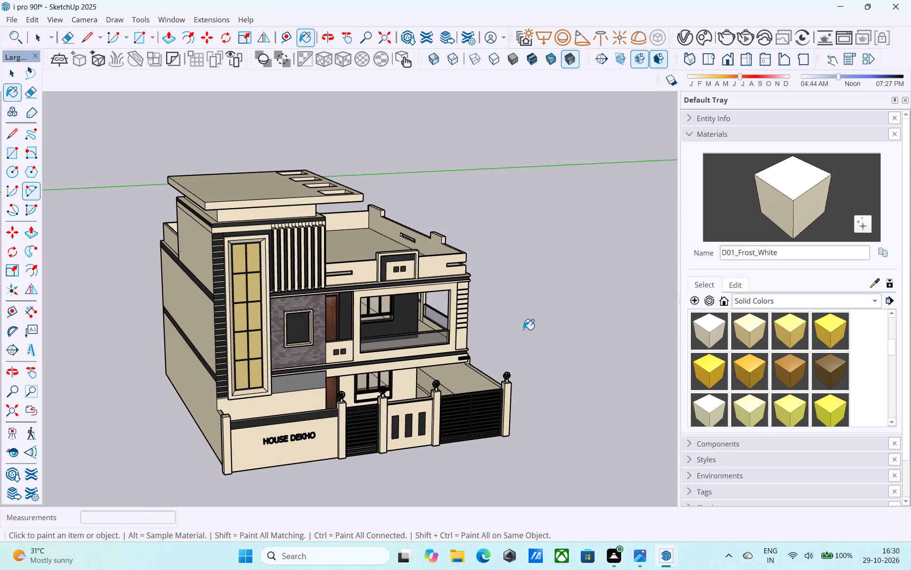
middle_drag(523, 330, 442, 284)
scroll(445, 282, down, 4)
middle_drag(246, 351, 364, 344)
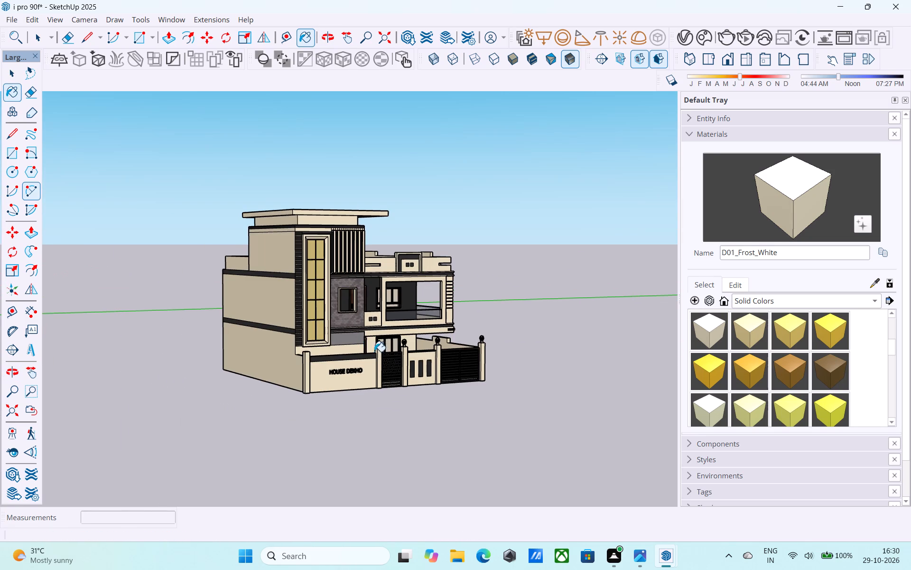
Open D01_Frost_White in the V-Ray Asset Editor and make it an editable V-Ray material.
click(688, 43)
drag(454, 78, 370, 111)
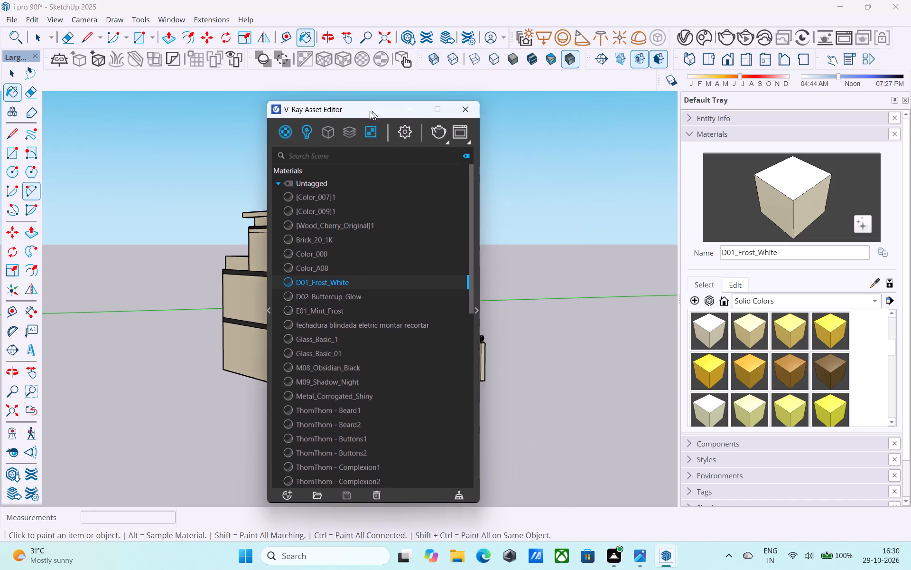
drag(370, 111, 197, 124)
scroll(588, 275, down, 2)
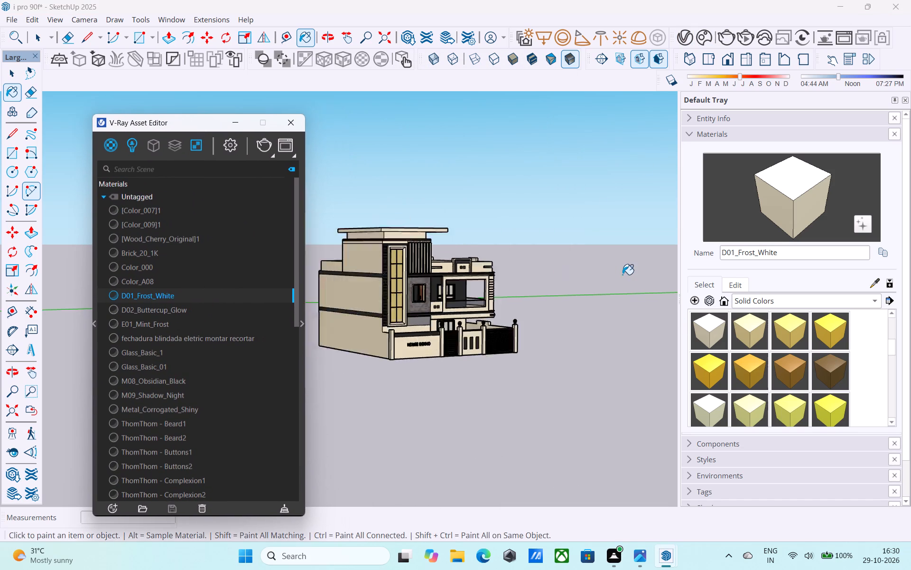
scroll(623, 275, down, 5)
middle_drag(568, 294, 534, 289)
scroll(438, 304, up, 8)
middle_drag(508, 326, 388, 359)
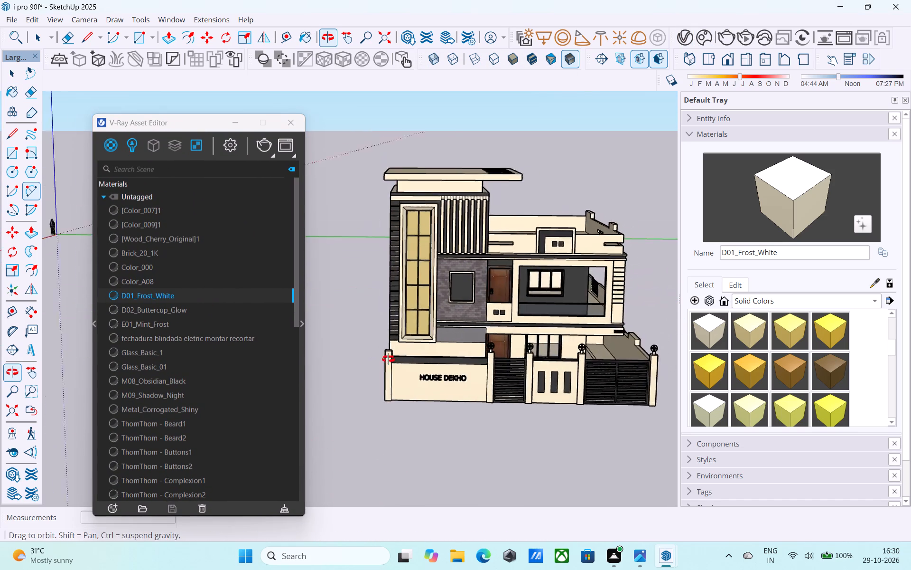
middle_drag(388, 359, 330, 348)
scroll(619, 378, down, 3)
middle_drag(617, 375, 525, 356)
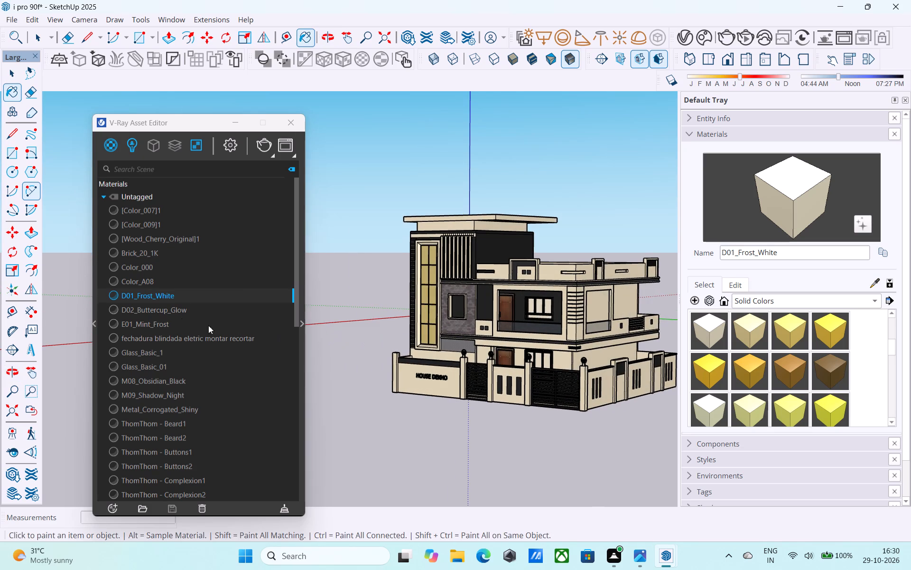
click(301, 324)
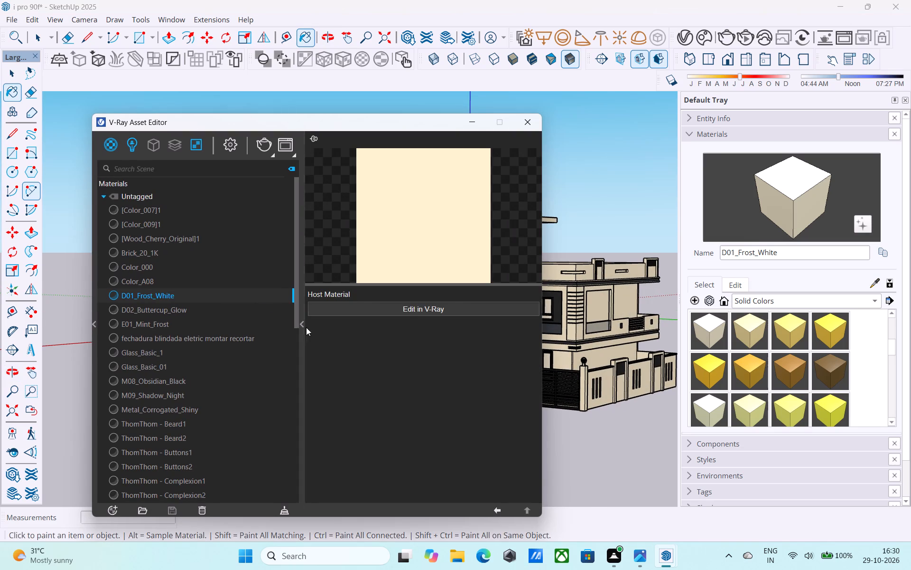
click(419, 313)
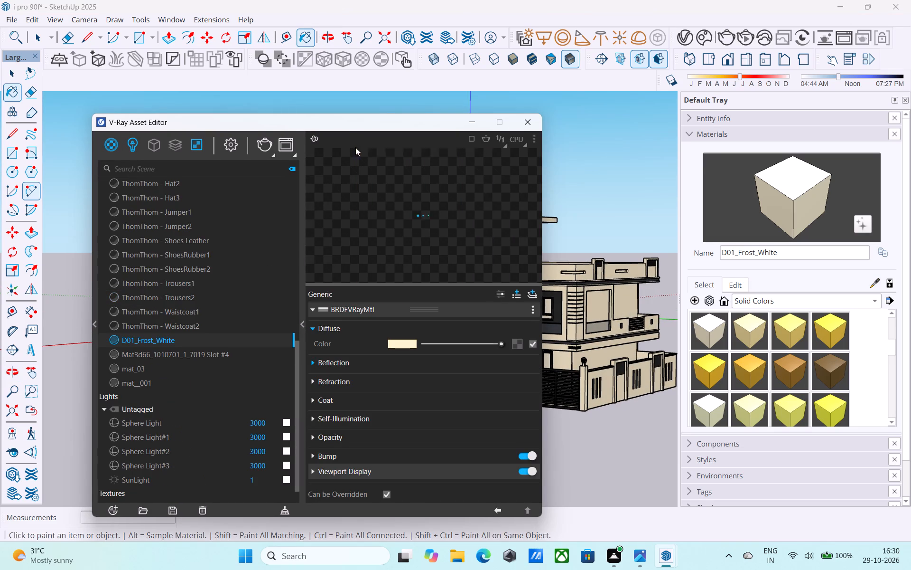
drag(360, 120, 295, 121)
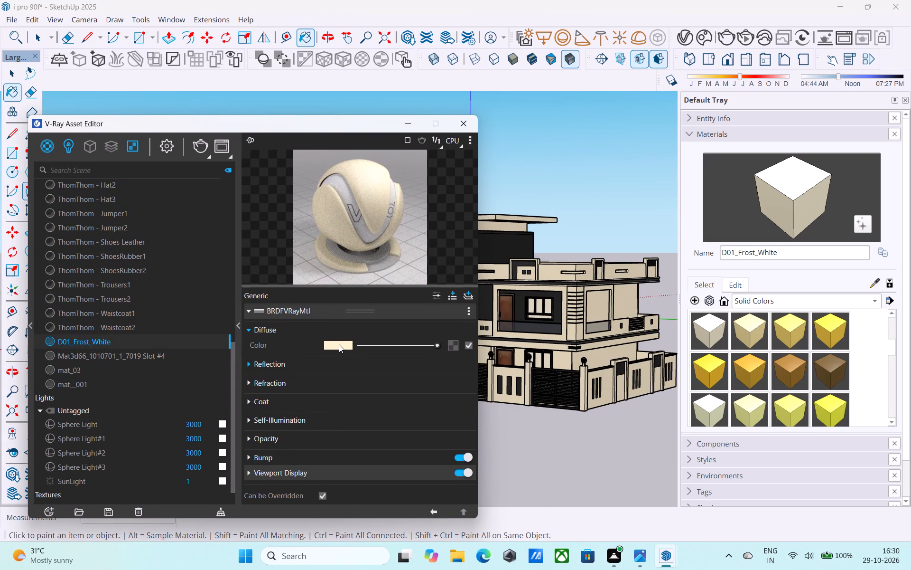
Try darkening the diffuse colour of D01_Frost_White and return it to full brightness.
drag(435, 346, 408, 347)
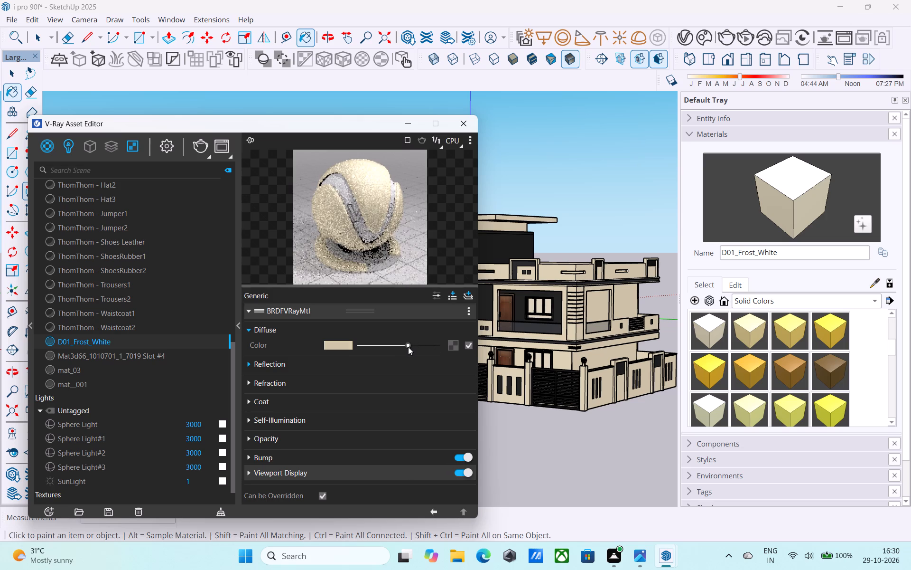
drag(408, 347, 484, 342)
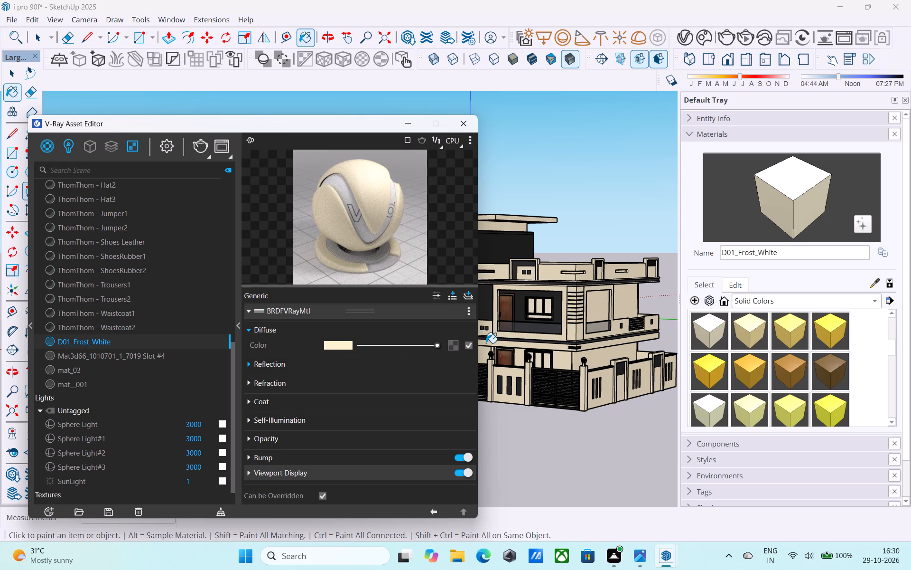
Set the D01_Frost_White diffuse colour to a neutral off-white with R, G and B at 0.941.
click(336, 346)
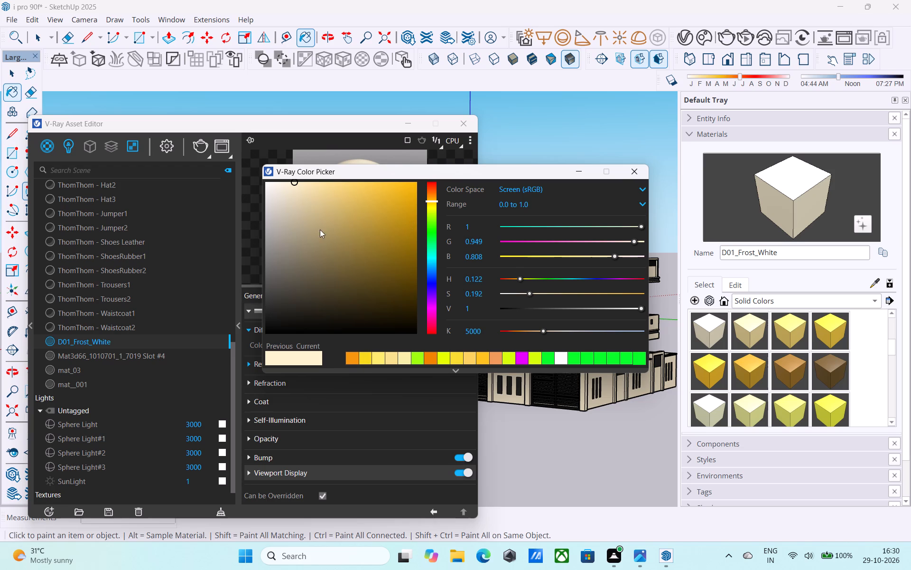
drag(296, 184, 284, 188)
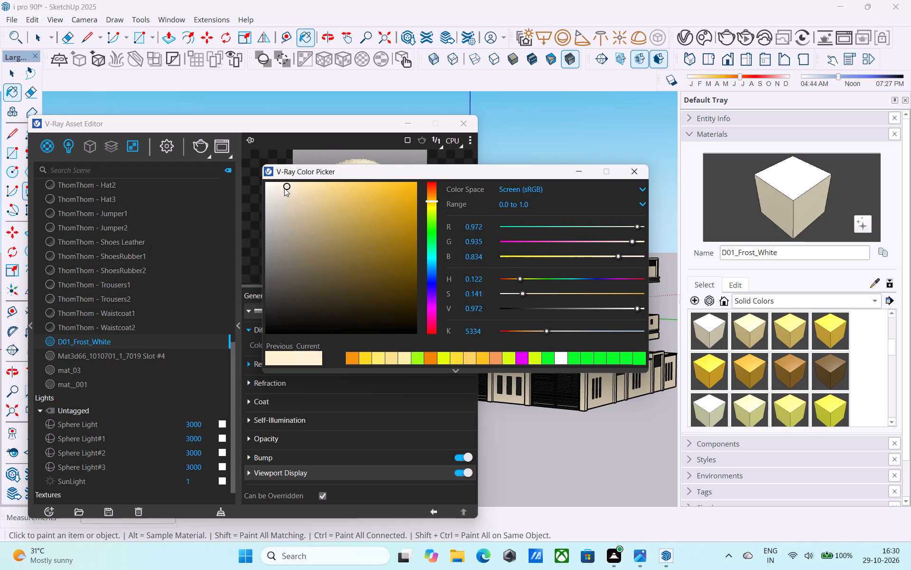
drag(284, 188, 279, 192)
drag(431, 173, 289, 205)
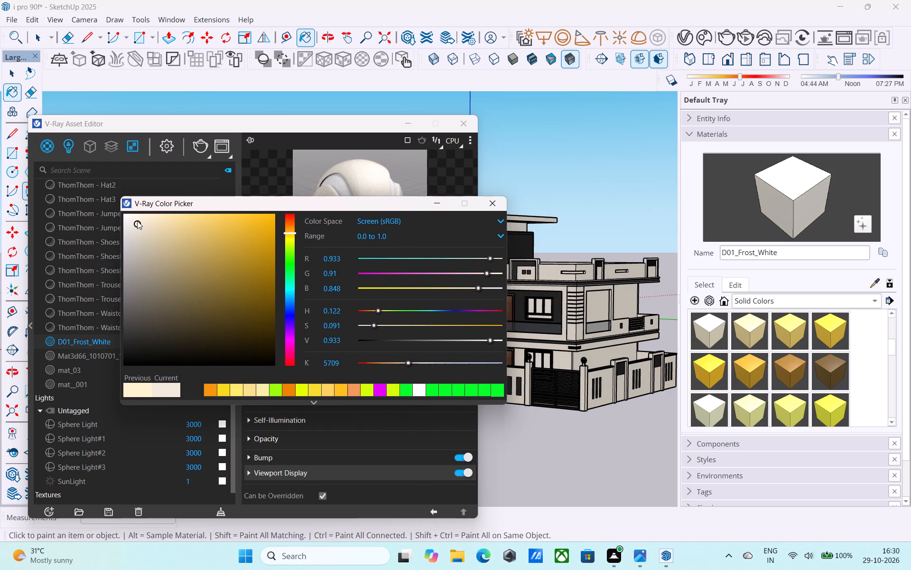
drag(136, 221, 123, 222)
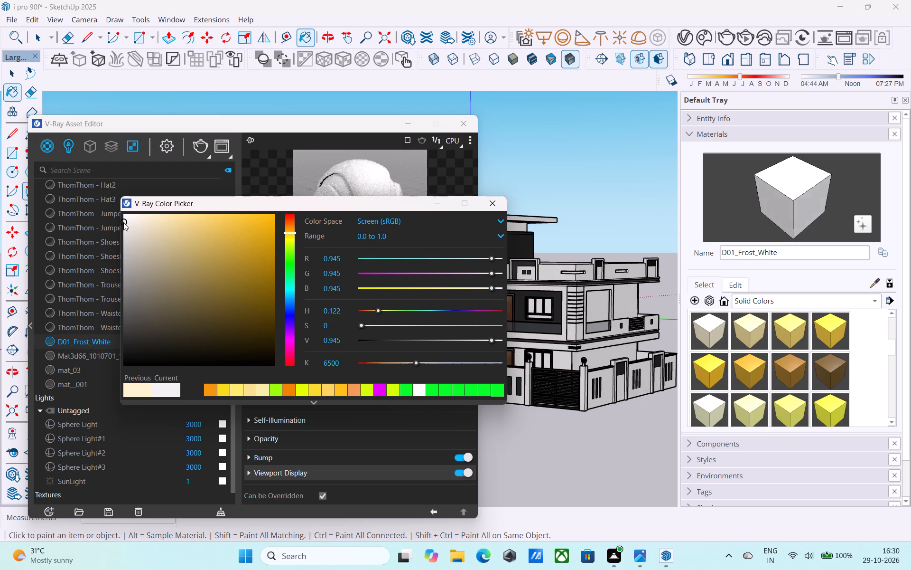
drag(123, 222, 122, 223)
Examine the recoloured house from above, from the gate side and at the front elevation.
scroll(532, 311, down, 4)
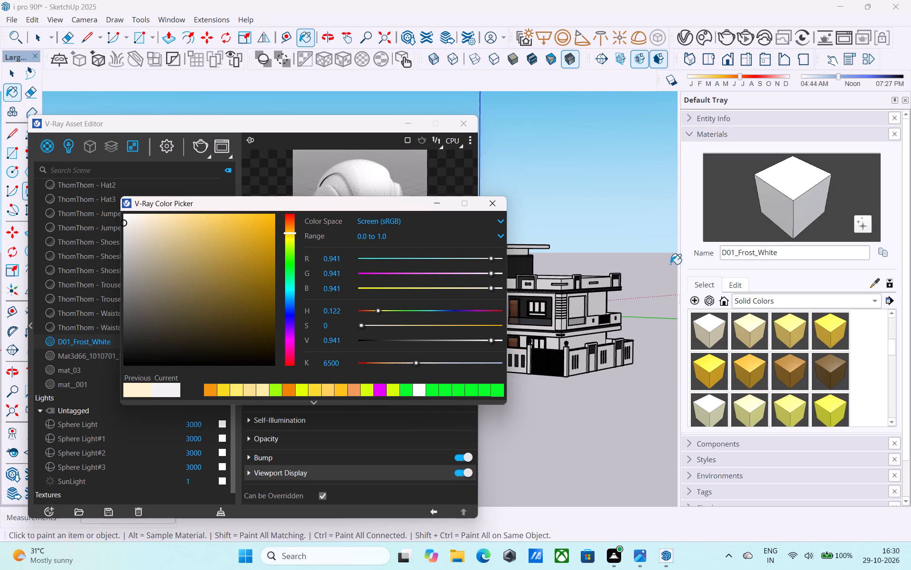
middle_drag(676, 266, 696, 266)
scroll(632, 285, down, 2)
scroll(570, 349, up, 8)
middle_drag(570, 265, 563, 368)
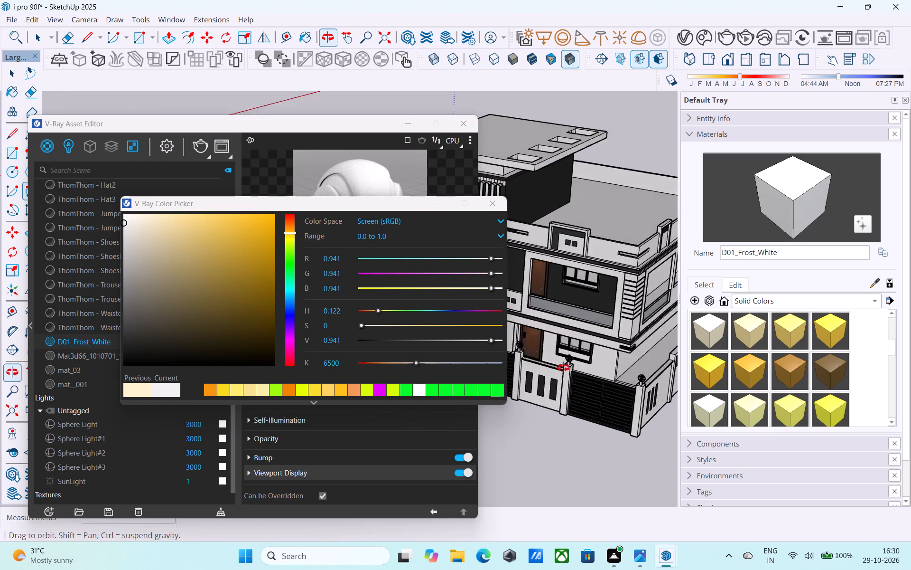
middle_drag(563, 368, 565, 370)
scroll(571, 379, down, 9)
middle_drag(624, 394, 665, 375)
scroll(576, 273, up, 8)
scroll(602, 311, down, 2)
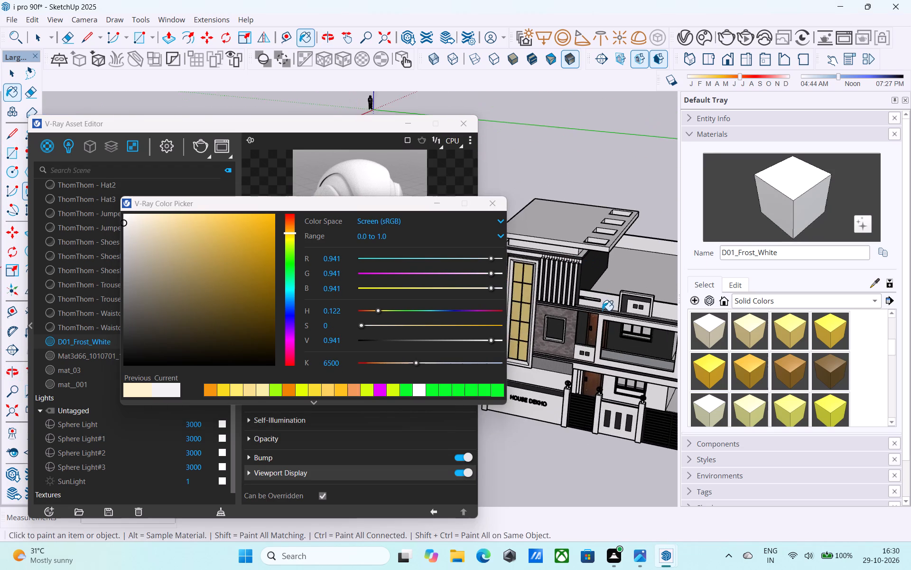
middle_drag(602, 311, 612, 278)
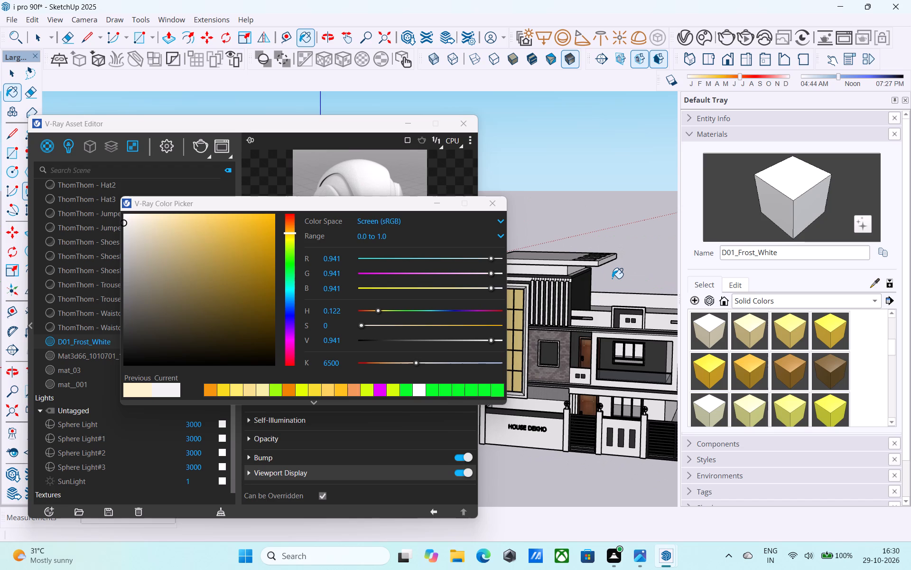
scroll(613, 280, down, 1)
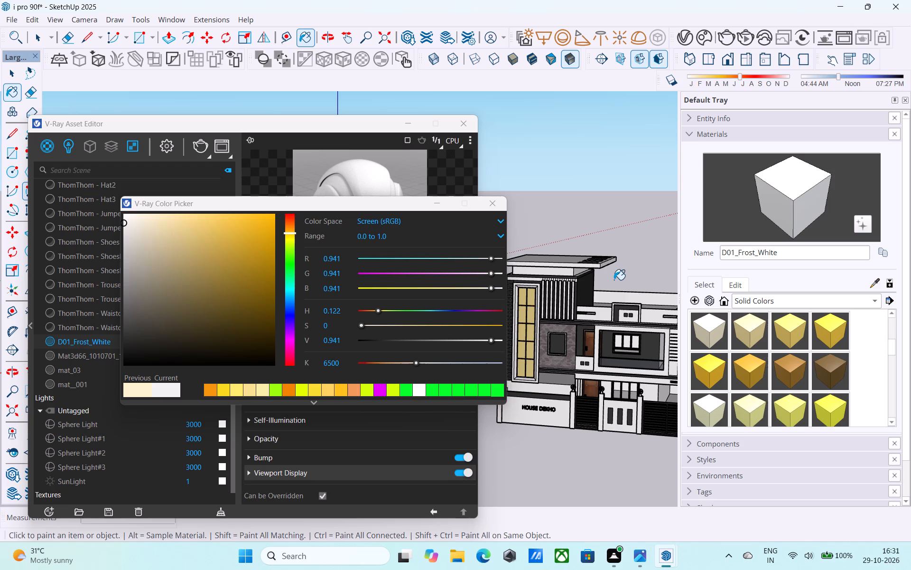
scroll(614, 280, down, 1)
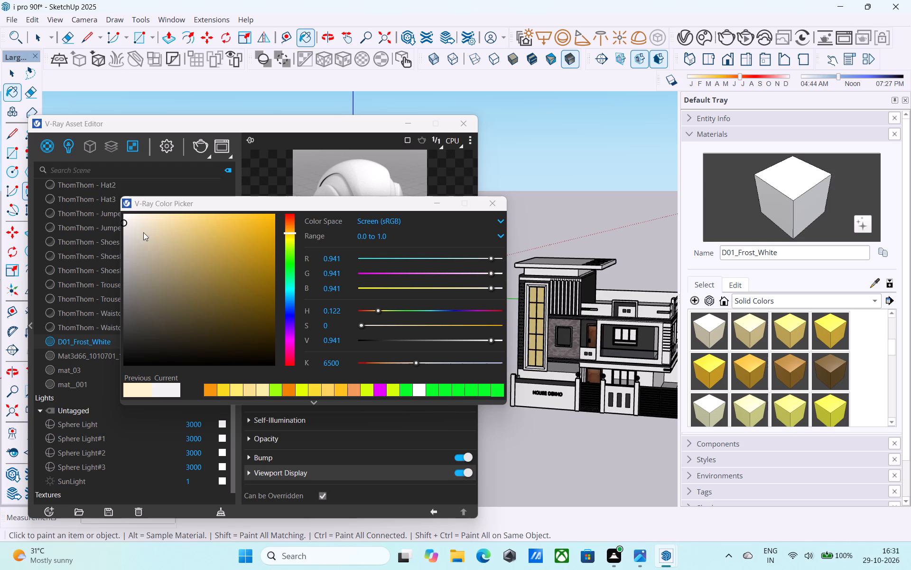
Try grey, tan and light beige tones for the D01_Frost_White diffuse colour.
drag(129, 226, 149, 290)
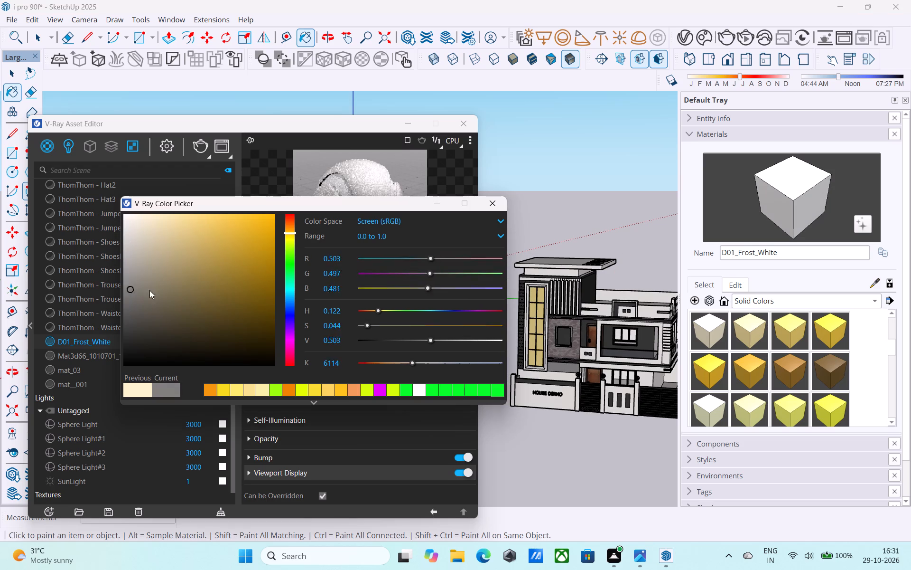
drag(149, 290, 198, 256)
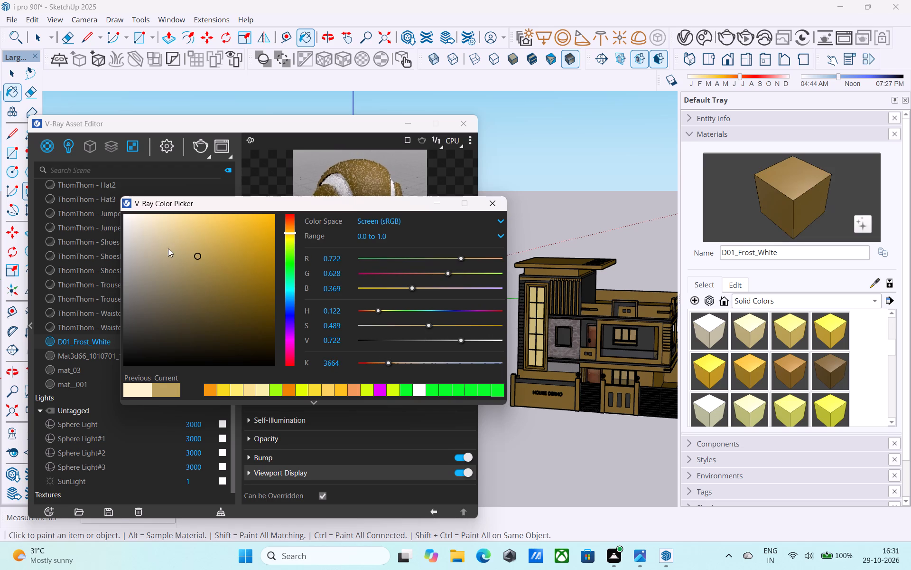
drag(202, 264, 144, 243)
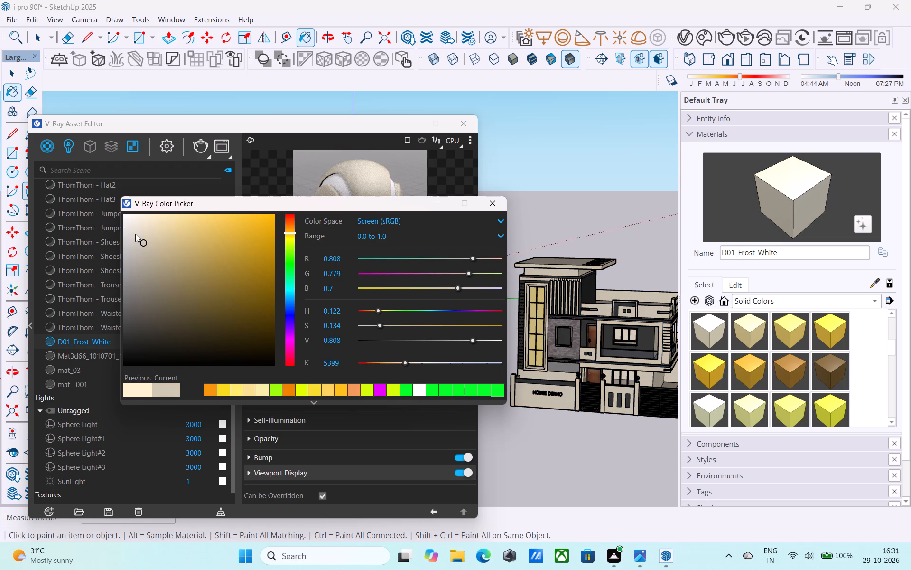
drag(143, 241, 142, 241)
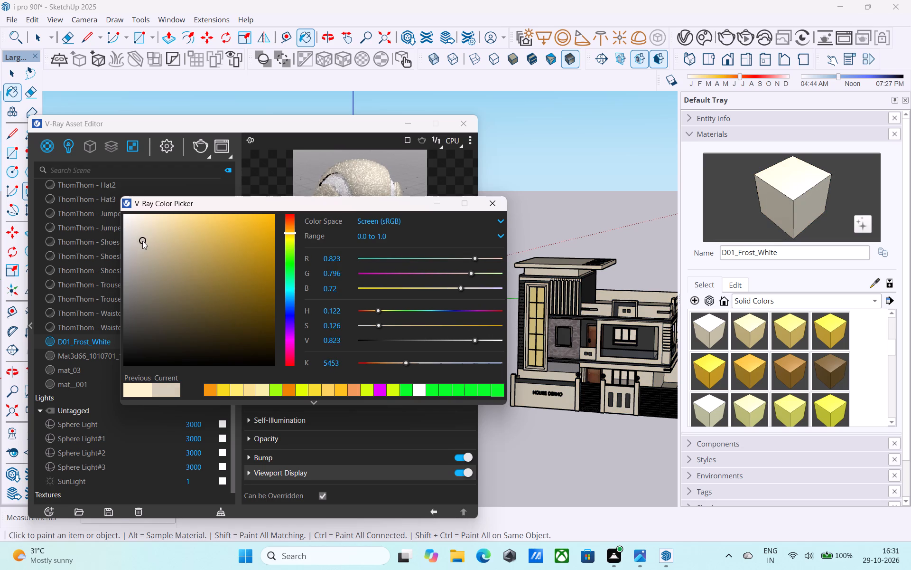
Set the D01_Frost_White diffuse colour to pure white, with R, G and B at 1.
drag(142, 241, 122, 213)
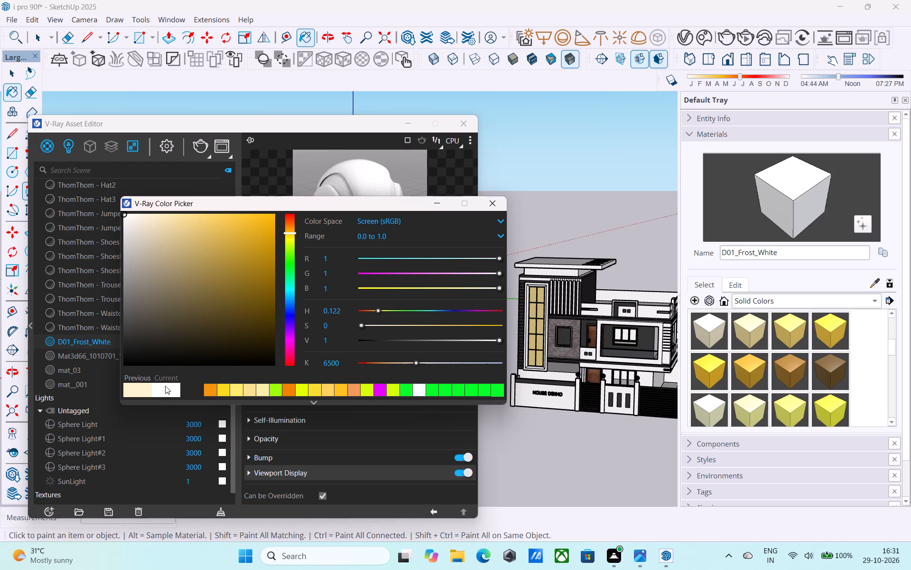
Examine the front facade and gate side of the house with the pure white wall colour.
middle_drag(533, 339, 576, 273)
scroll(617, 325, up, 3)
middle_drag(616, 347, 631, 396)
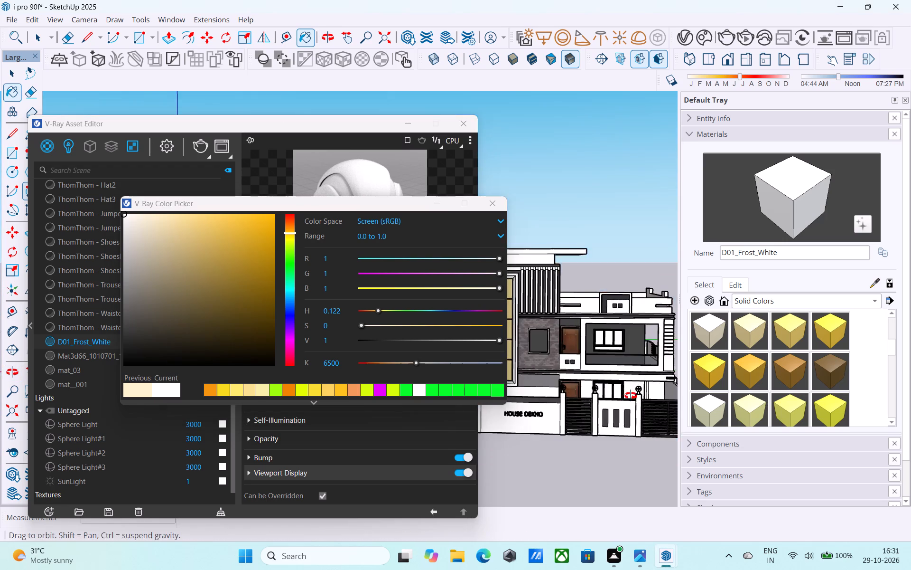
middle_drag(631, 396, 654, 435)
scroll(652, 426, down, 5)
middle_drag(647, 426, 629, 408)
scroll(630, 410, up, 9)
middle_drag(591, 402, 632, 387)
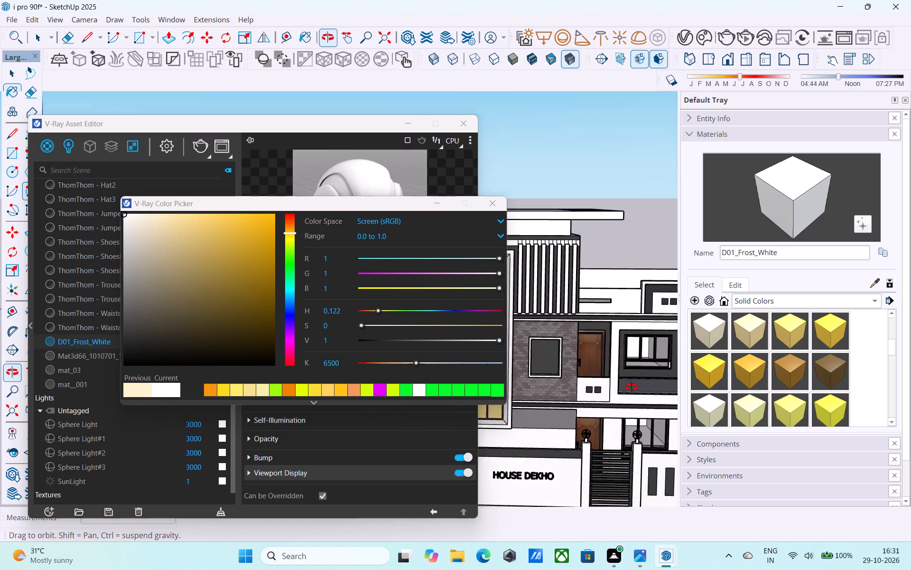
middle_drag(632, 387, 686, 387)
scroll(674, 388, down, 7)
middle_drag(655, 408, 602, 393)
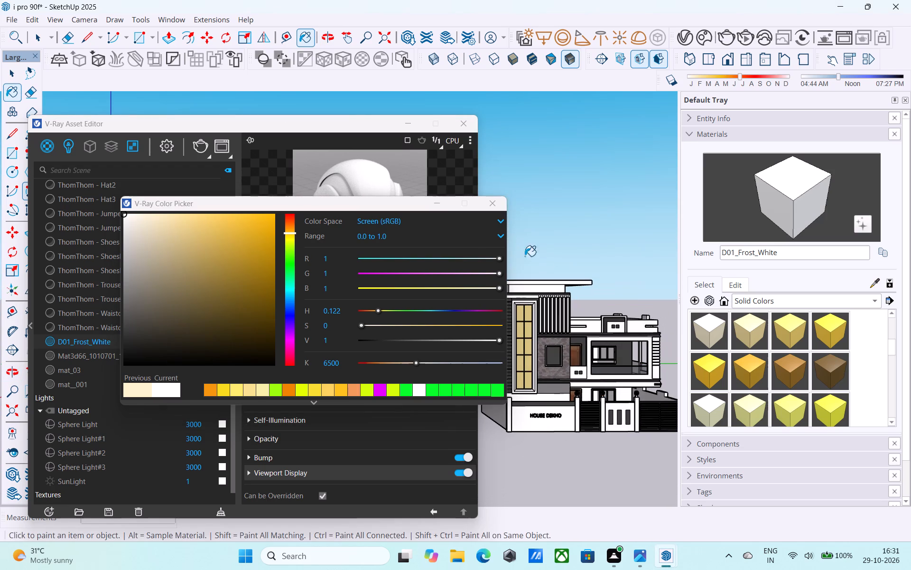
Put away the V-Ray colour picker and asset editor and save the model.
click(437, 201)
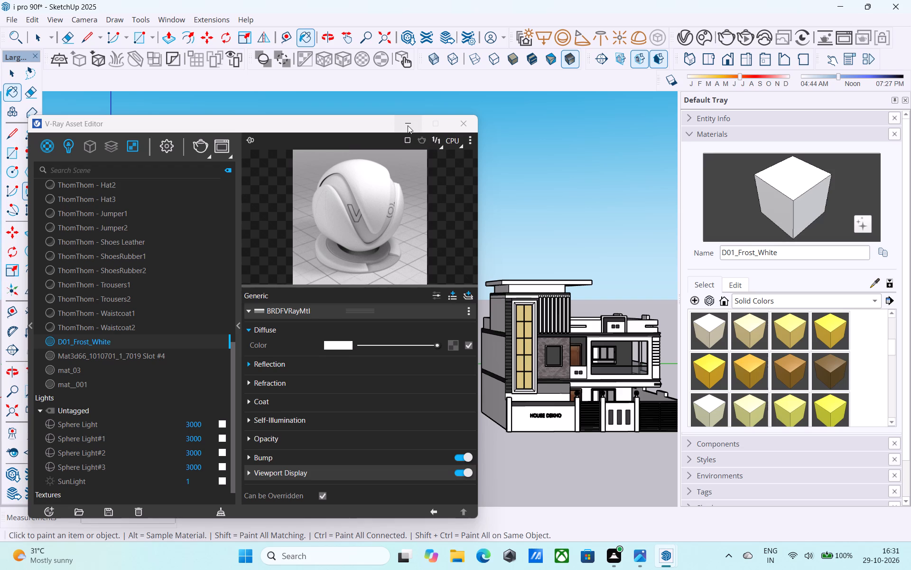
click(408, 125)
scroll(315, 214, down, 8)
middle_drag(388, 271, 349, 318)
scroll(431, 304, up, 6)
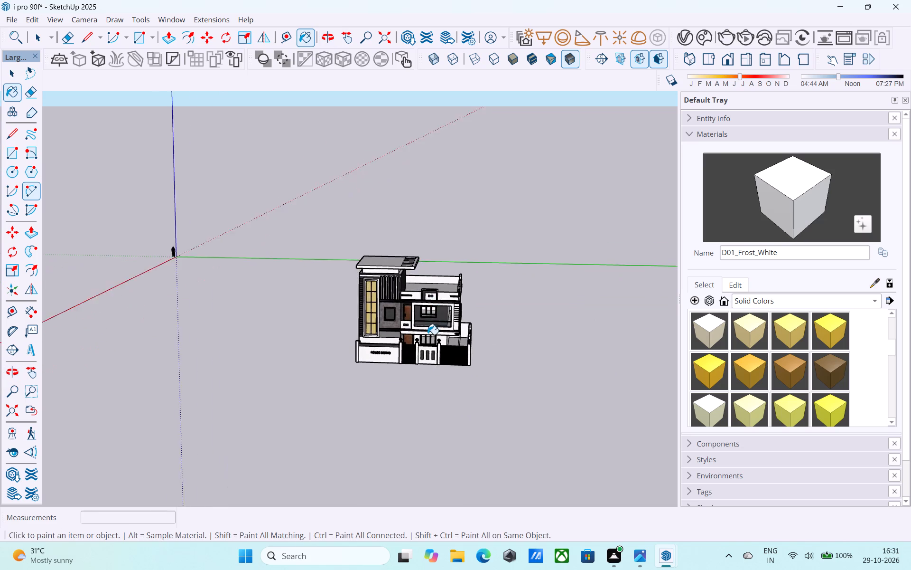
scroll(428, 334, up, 10)
key(space)
scroll(426, 329, up, 4)
key(ctrl+s)
scroll(425, 324, up, 1)
click(416, 360)
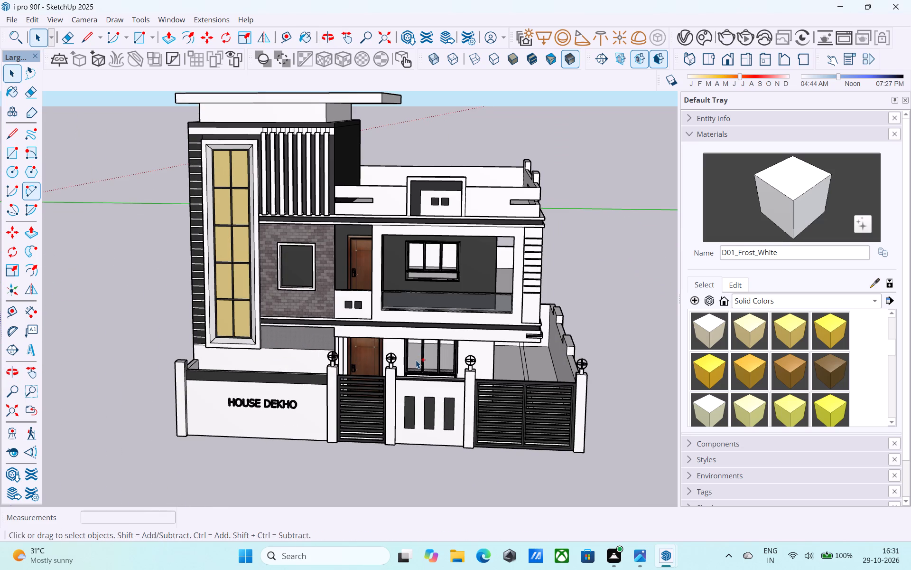
key(ctrl+s)
Paint the dark upper-floor front wall behind the balcony, inside its group, with D01_Frost_White.
scroll(416, 360, down, 4)
middle_drag(415, 360, 400, 319)
middle_drag(413, 323, 269, 339)
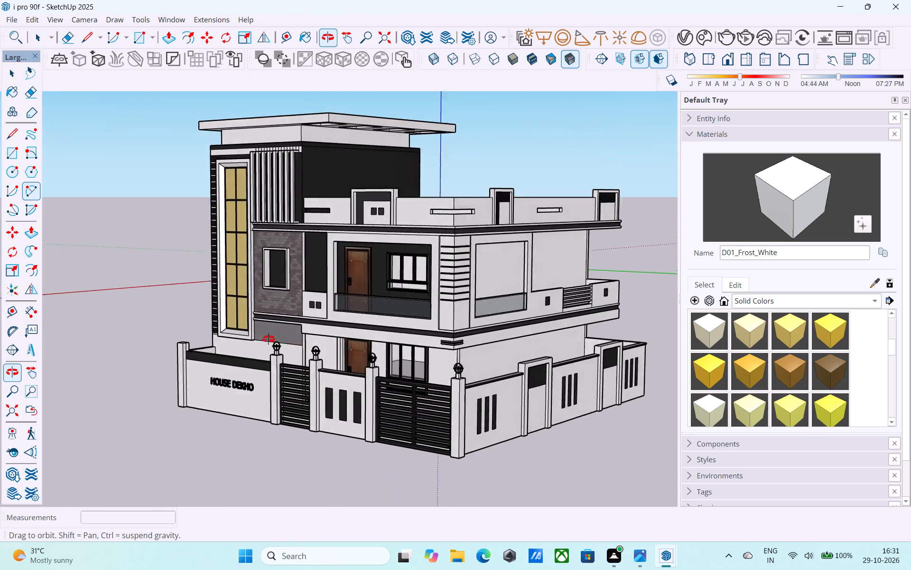
middle_drag(269, 339, 483, 336)
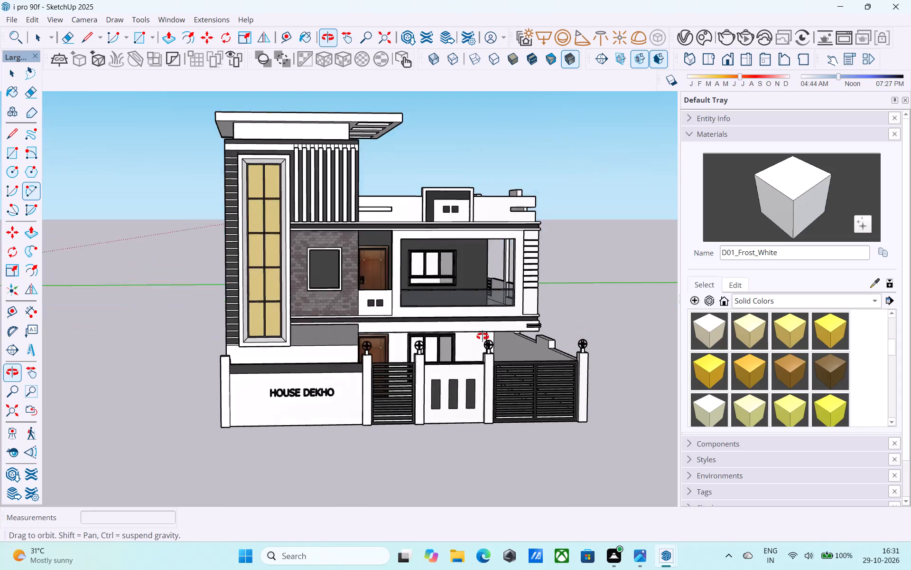
middle_drag(483, 336, 401, 335)
scroll(424, 277, up, 11)
middle_drag(448, 258, 443, 258)
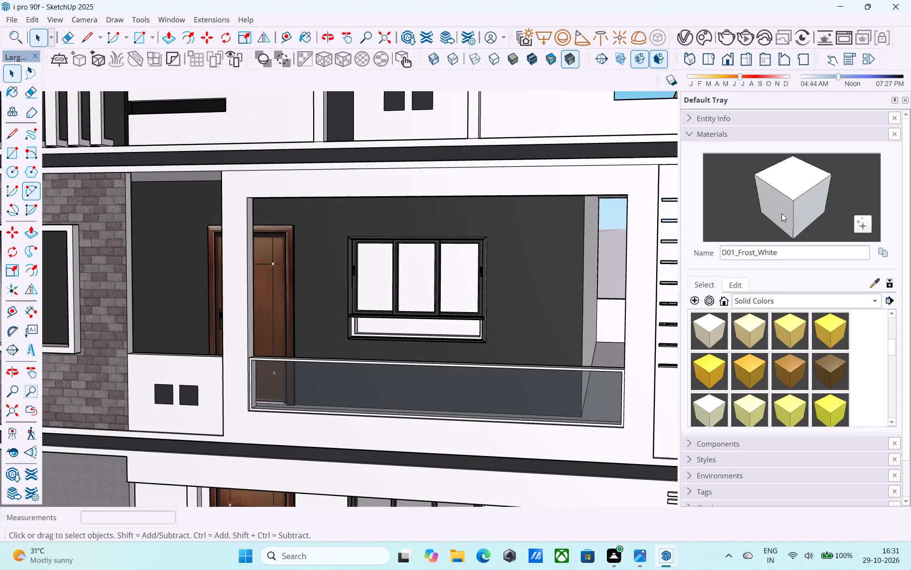
double_click(530, 282)
click(528, 256)
click(779, 196)
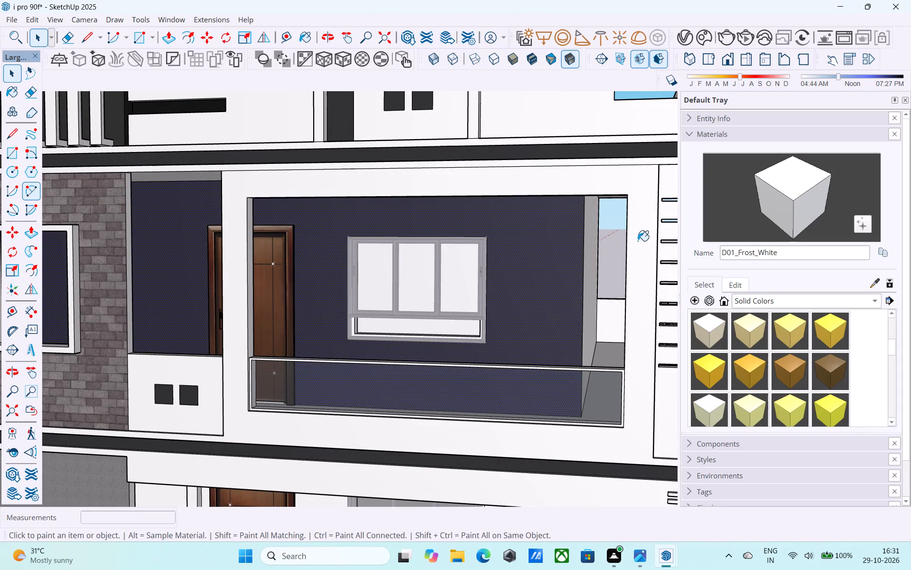
click(535, 269)
scroll(527, 271, down, 9)
middle_drag(426, 291, 408, 287)
key(space)
click(580, 133)
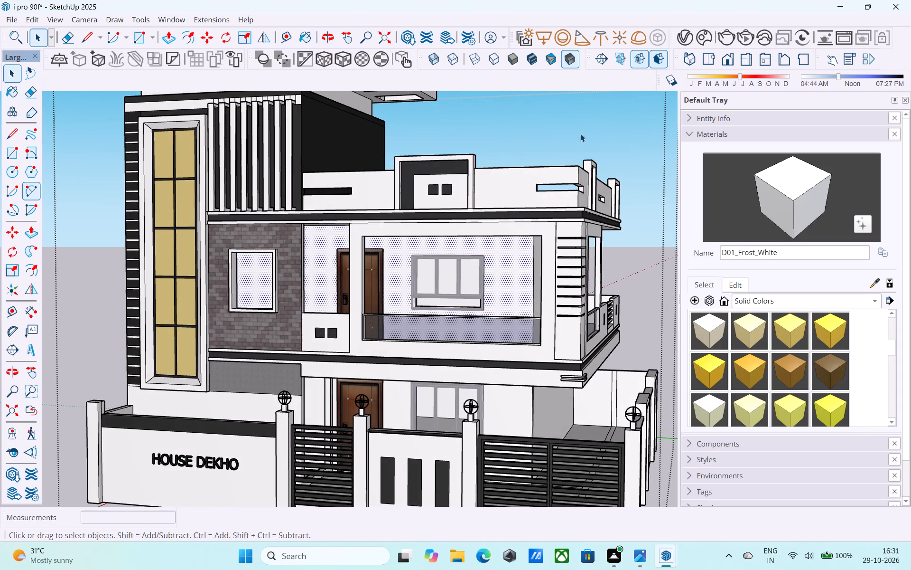
scroll(549, 157, down, 5)
click(646, 227)
Save the model with the repainted balcony wall.
key(ctrl+s)
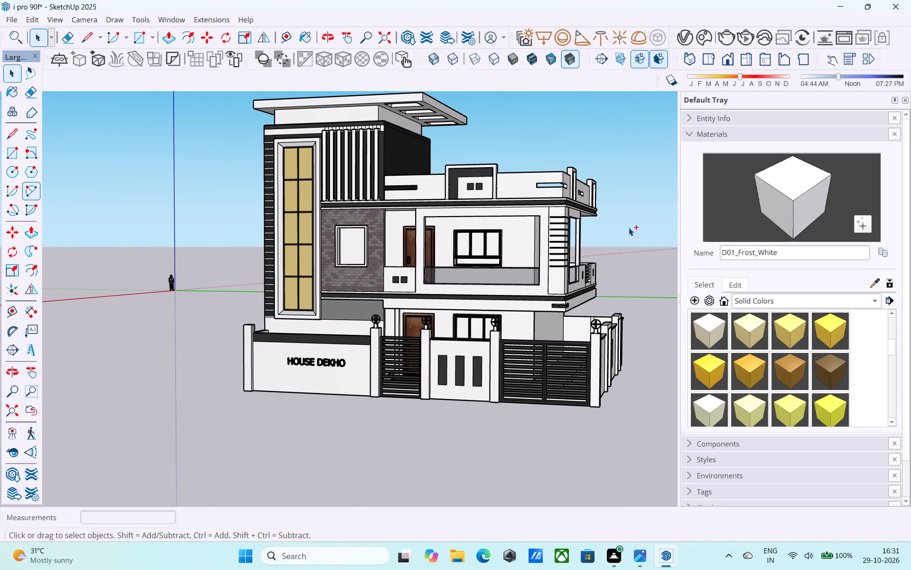
Examine the repainted balcony wall and the whole exterior from the front corner, both from above and close up.
scroll(531, 276, down, 2)
middle_drag(520, 285, 455, 338)
shift+middle_drag(459, 344, 404, 342)
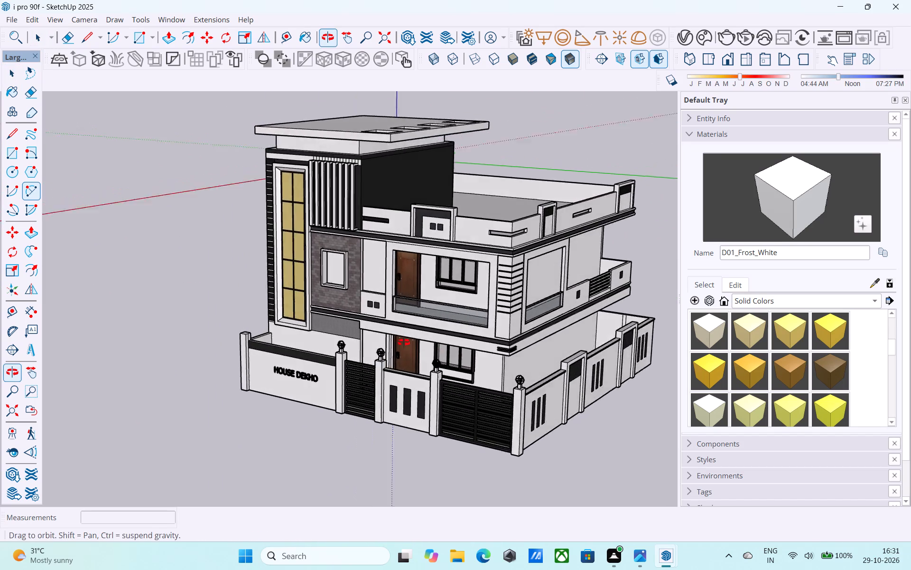
shift+middle_drag(404, 342, 393, 333)
middle_drag(411, 332, 446, 283)
scroll(446, 283, up, 1)
scroll(446, 283, down, 1)
middle_drag(446, 283, 451, 318)
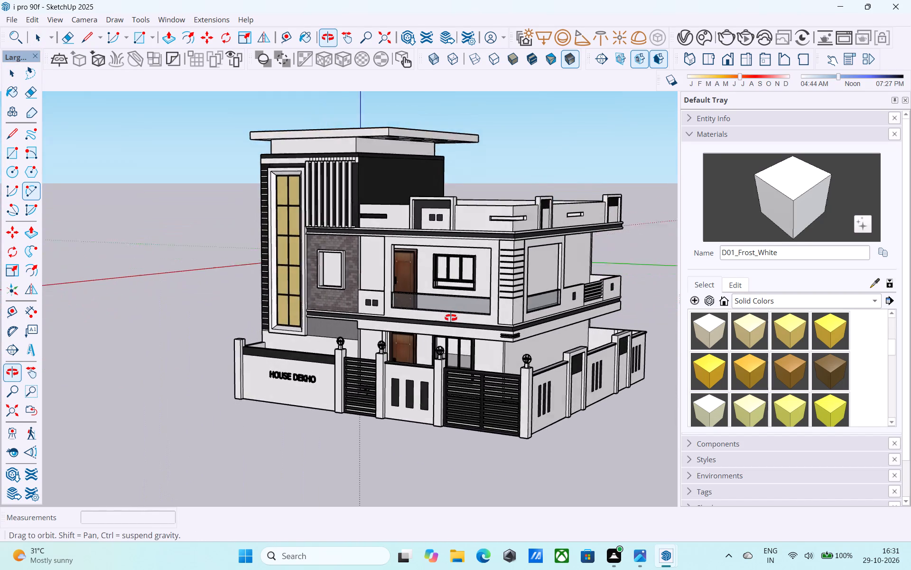
middle_drag(451, 318, 437, 318)
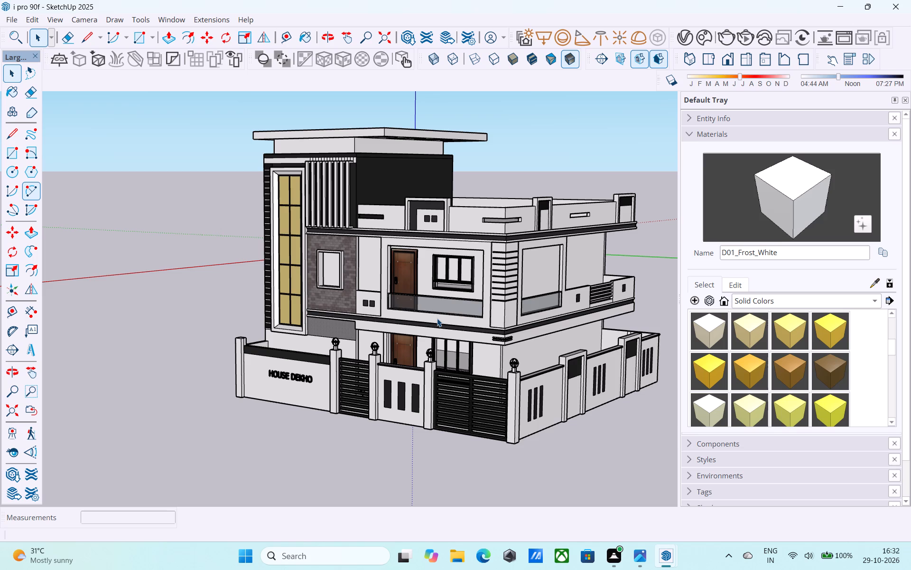
scroll(437, 318, up, 3)
scroll(437, 318, down, 5)
scroll(314, 339, down, 4)
middle_drag(368, 341, 395, 312)
scroll(399, 308, up, 4)
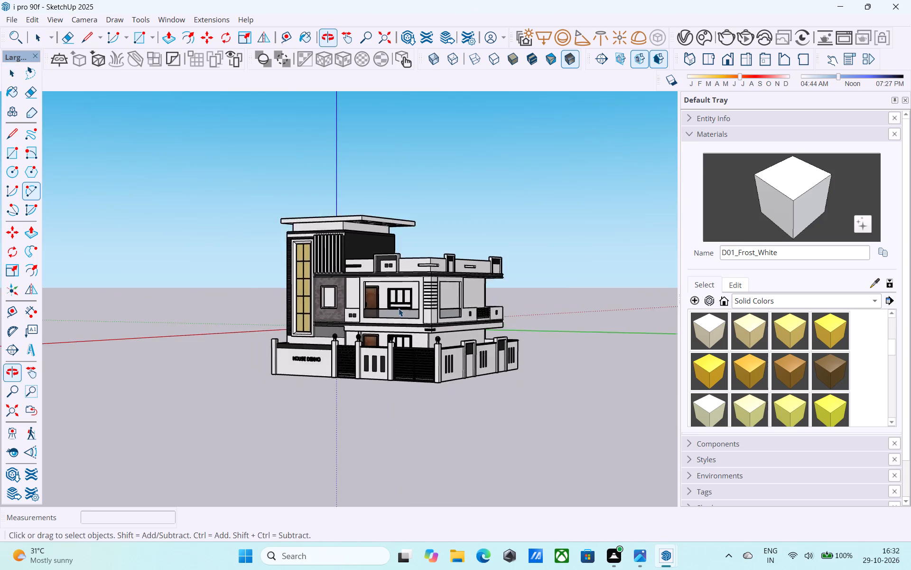
scroll(399, 308, up, 4)
middle_drag(399, 308, 381, 323)
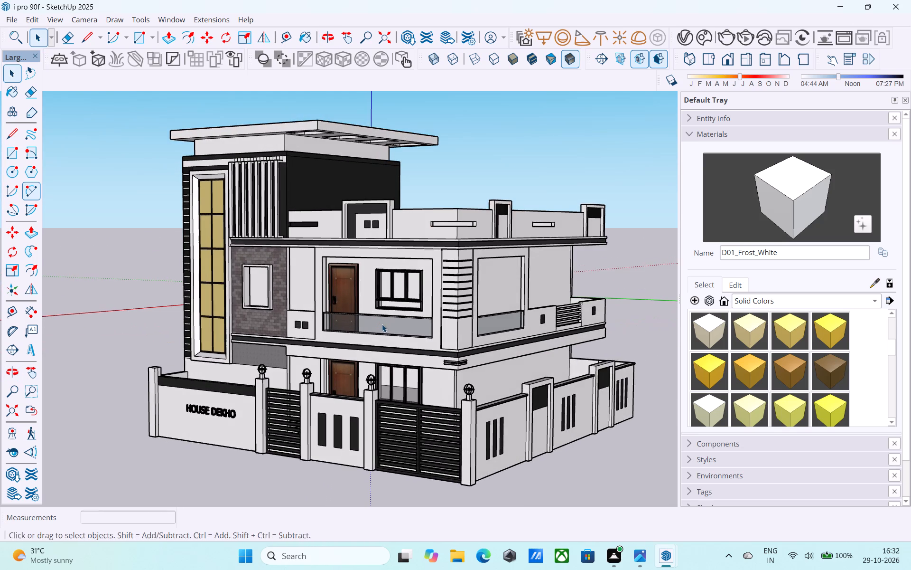
scroll(382, 324, up, 2)
scroll(382, 324, down, 3)
middle_drag(379, 355, 378, 369)
scroll(426, 328, up, 5)
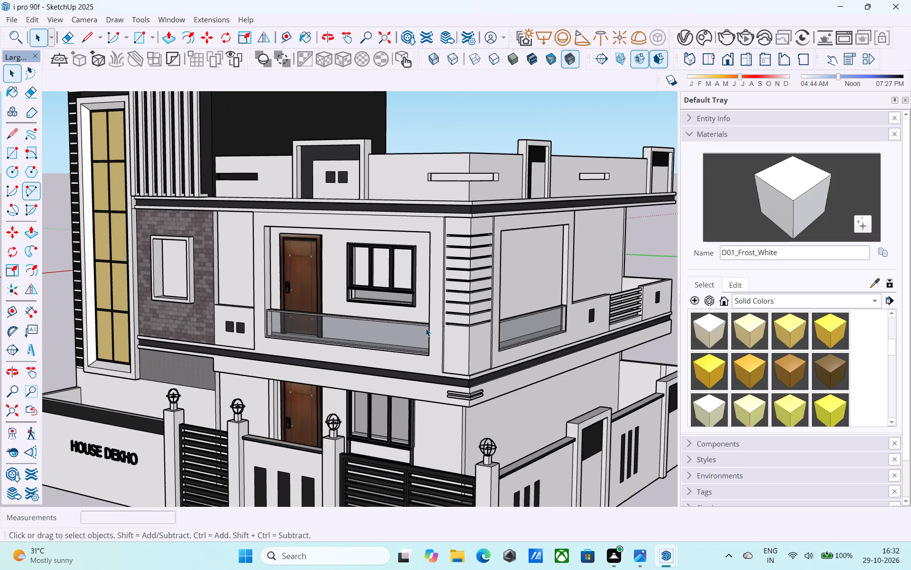
scroll(426, 328, down, 5)
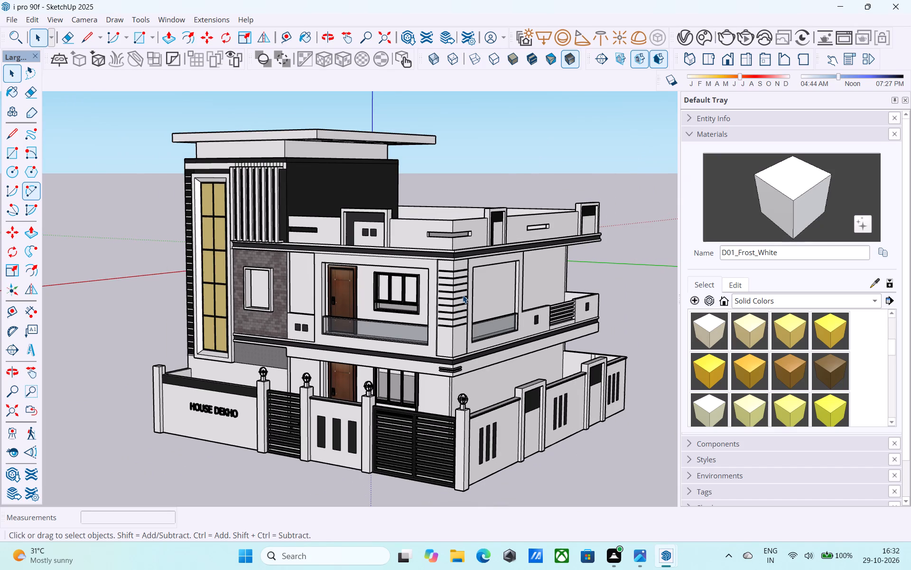
scroll(418, 269, down, 1)
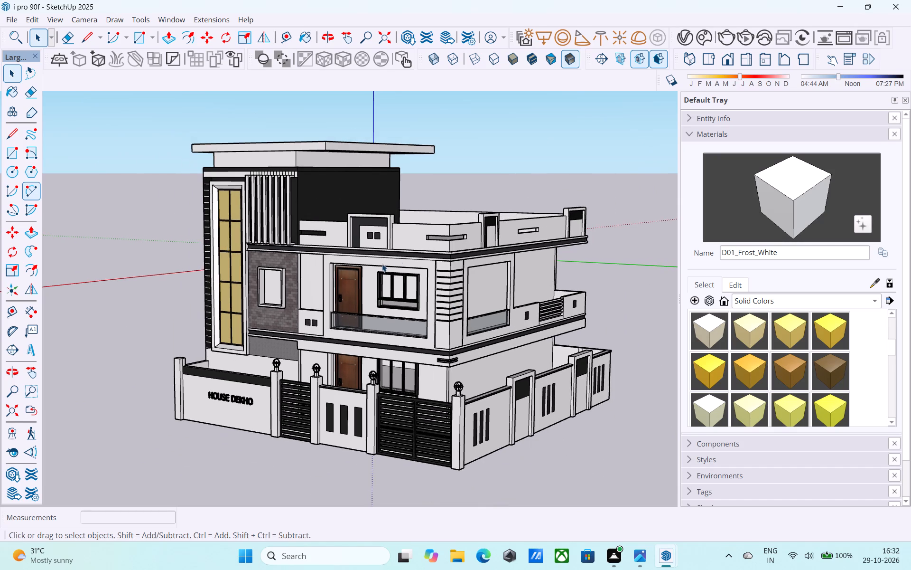
middle_drag(428, 257, 437, 266)
middle_drag(409, 293, 390, 299)
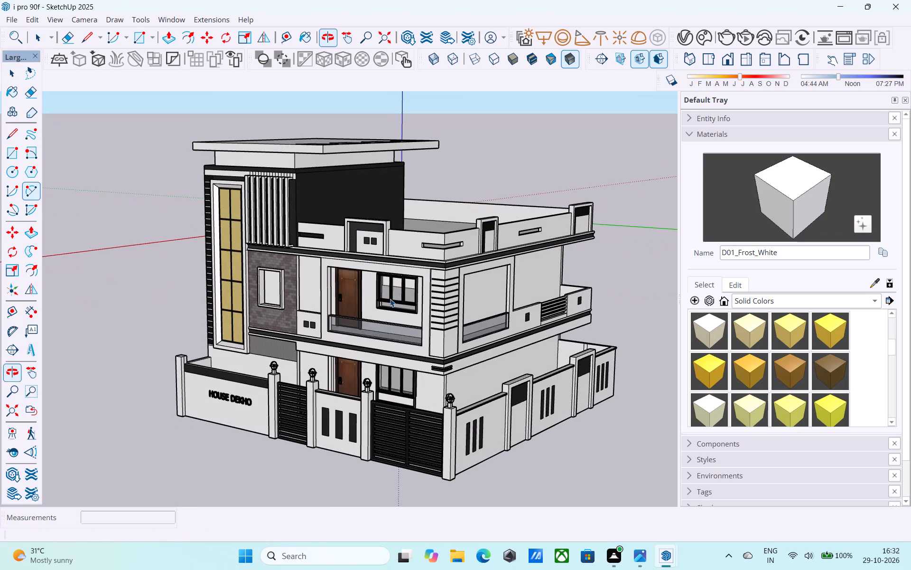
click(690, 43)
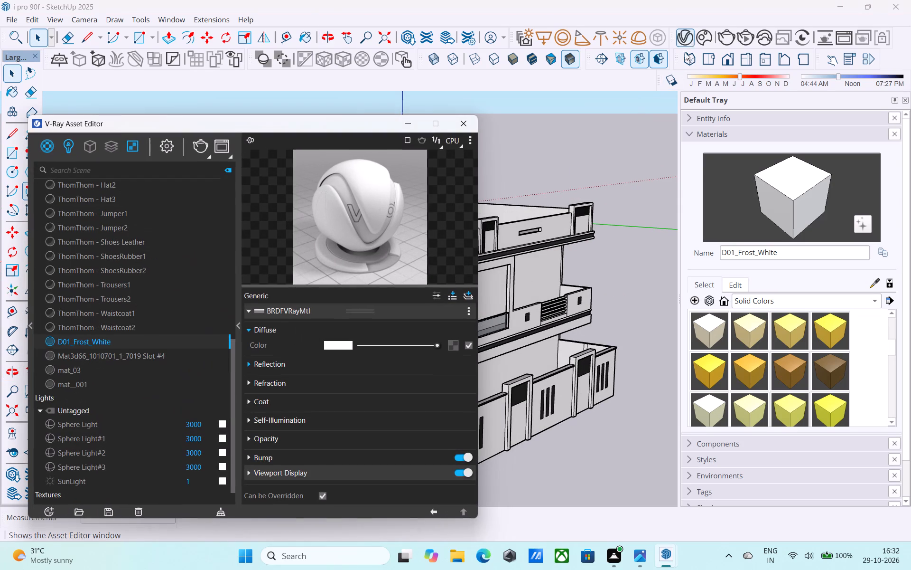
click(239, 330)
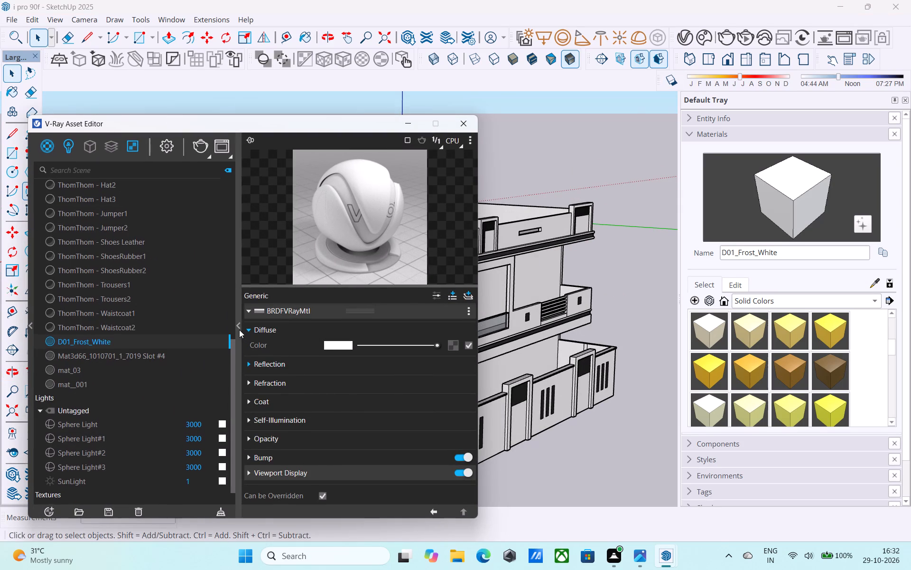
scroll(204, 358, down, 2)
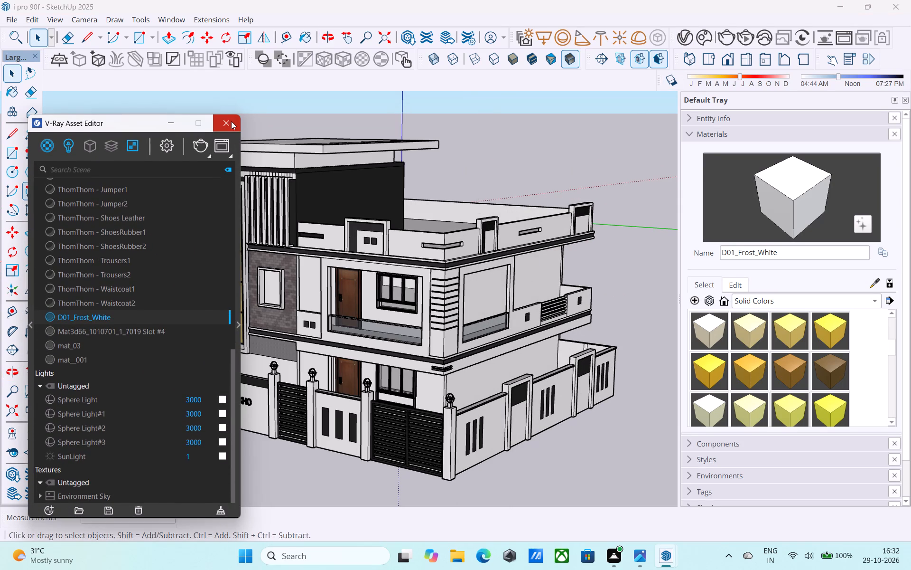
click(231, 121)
Examine the house from below, from the front and from the gate corner.
middle_drag(370, 200, 449, 167)
shift+middle_drag(413, 226, 362, 141)
shift+middle_drag(390, 214, 409, 171)
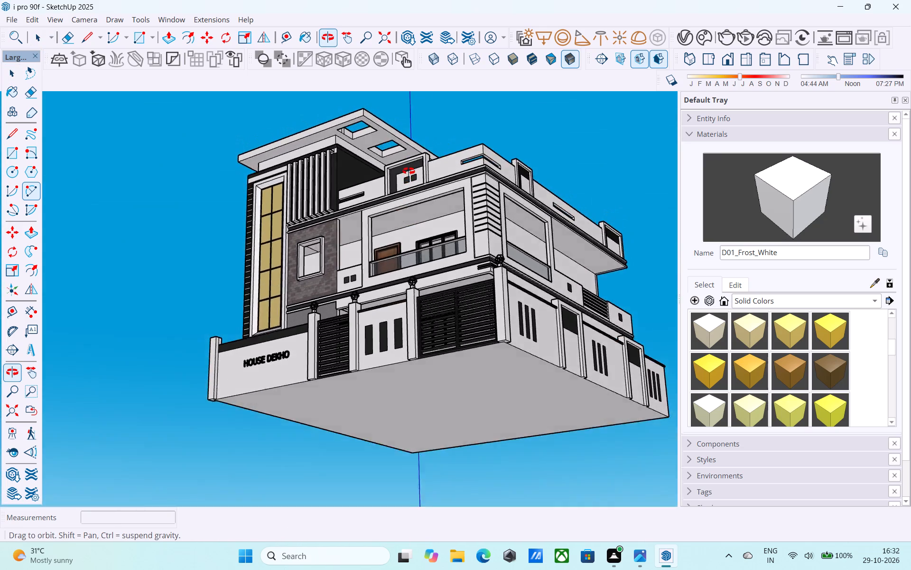
shift+middle_drag(409, 171, 407, 245)
shift+scroll(423, 247, down, 1)
shift+middle_drag(423, 247, 443, 291)
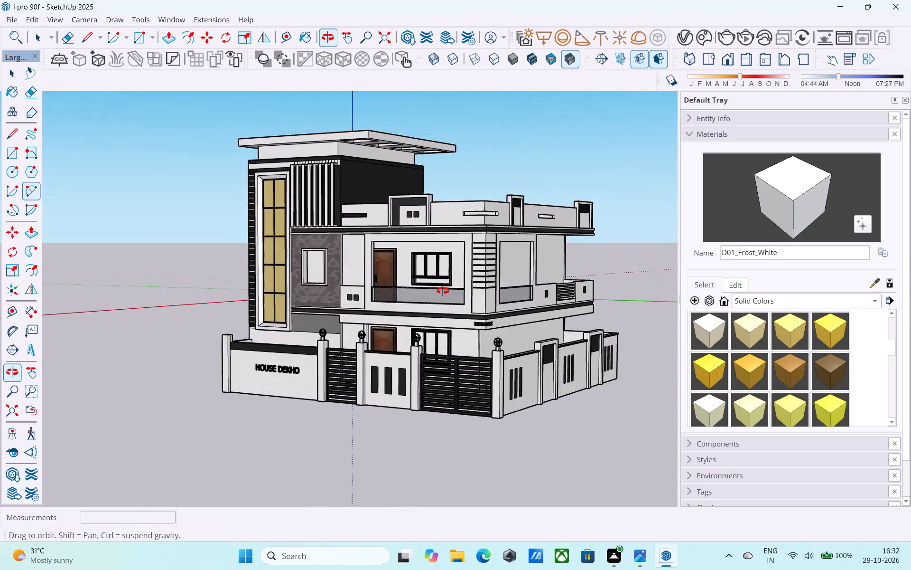
shift+middle_drag(443, 291, 509, 307)
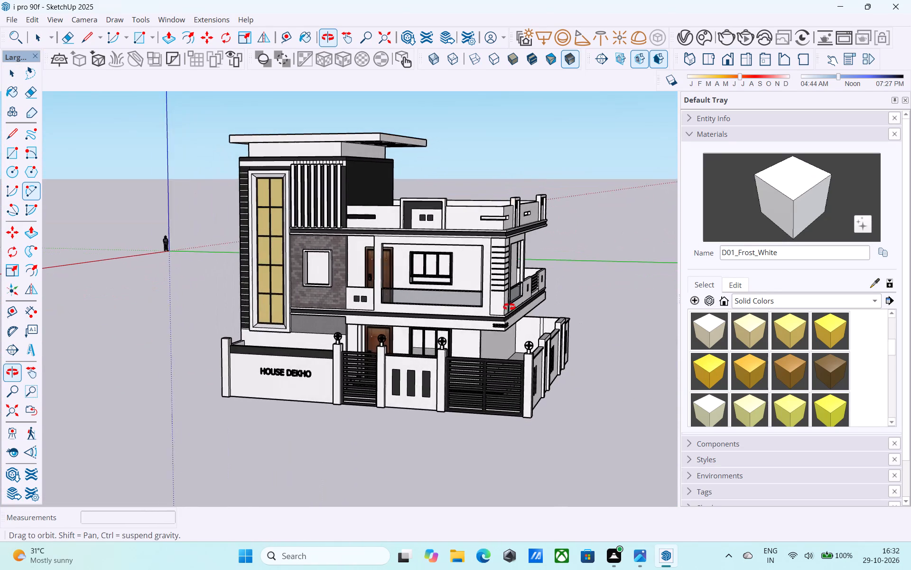
shift+middle_drag(509, 307, 435, 309)
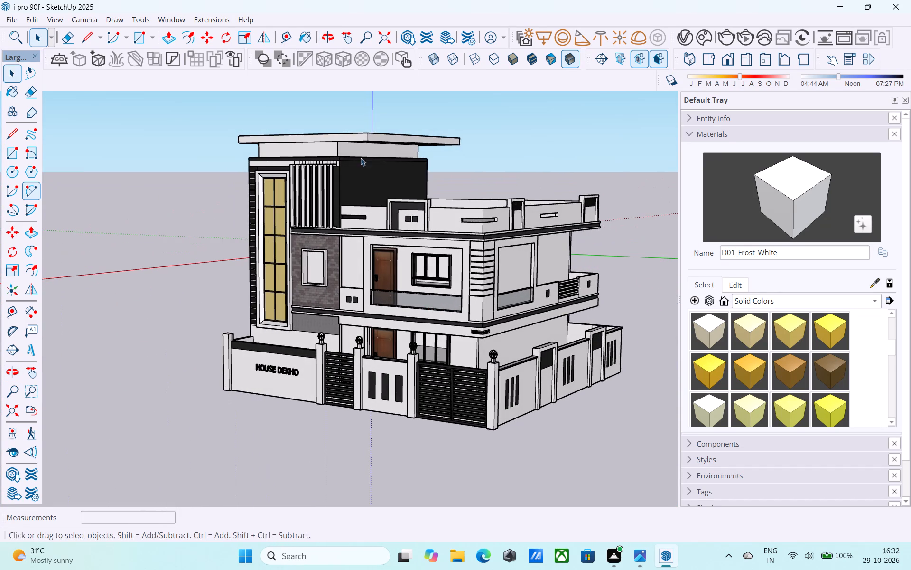
Position the camera on the ground outside the gate corner at a 5' 6" eye height and look up to frame the whole house.
click(19, 427)
scroll(214, 293, down, 5)
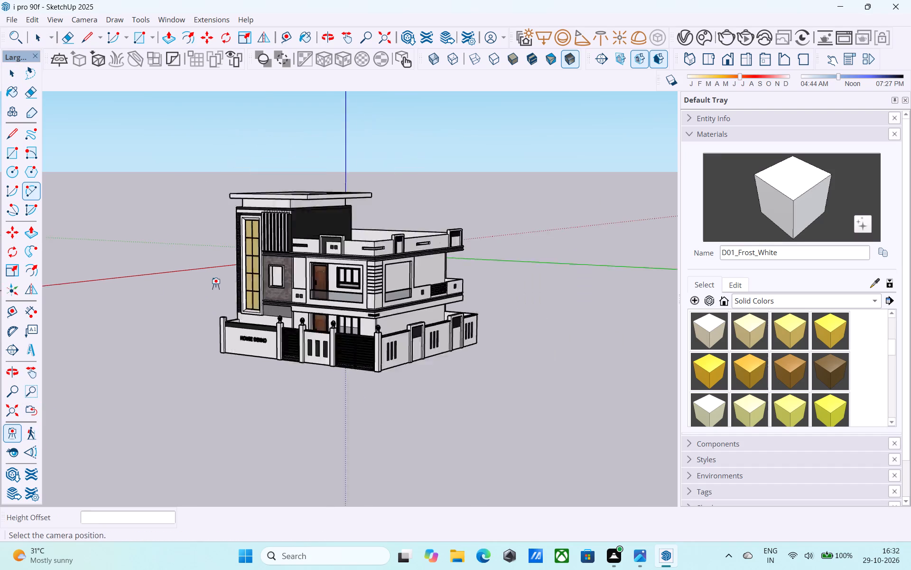
scroll(215, 286, down, 1)
scroll(277, 428, up, 3)
click(316, 419)
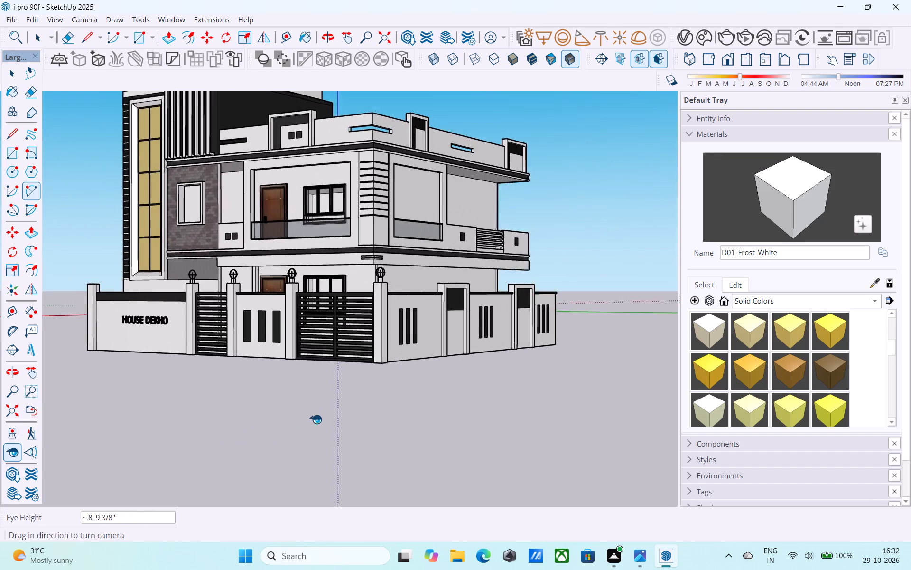
drag(316, 411, 307, 360)
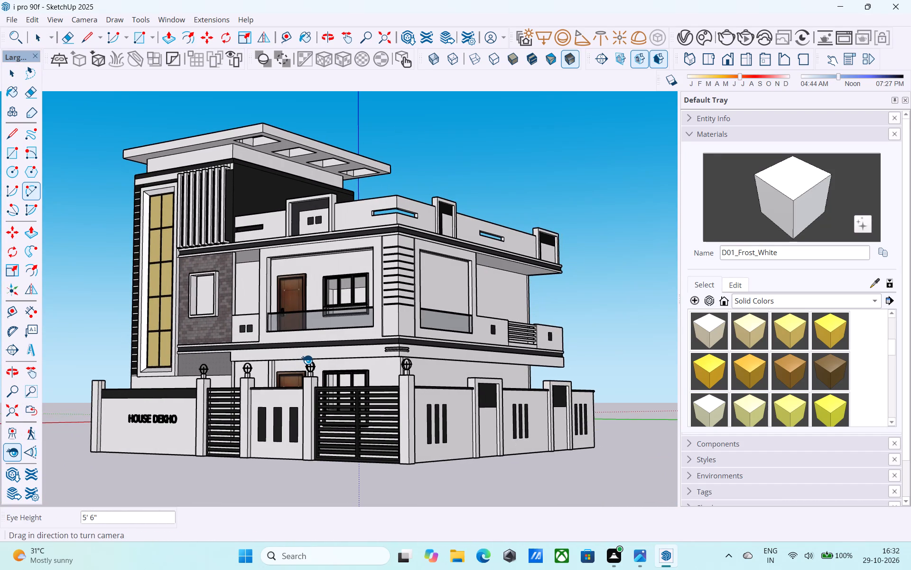
scroll(306, 359, up, 1)
scroll(306, 359, down, 1)
drag(306, 359, 306, 369)
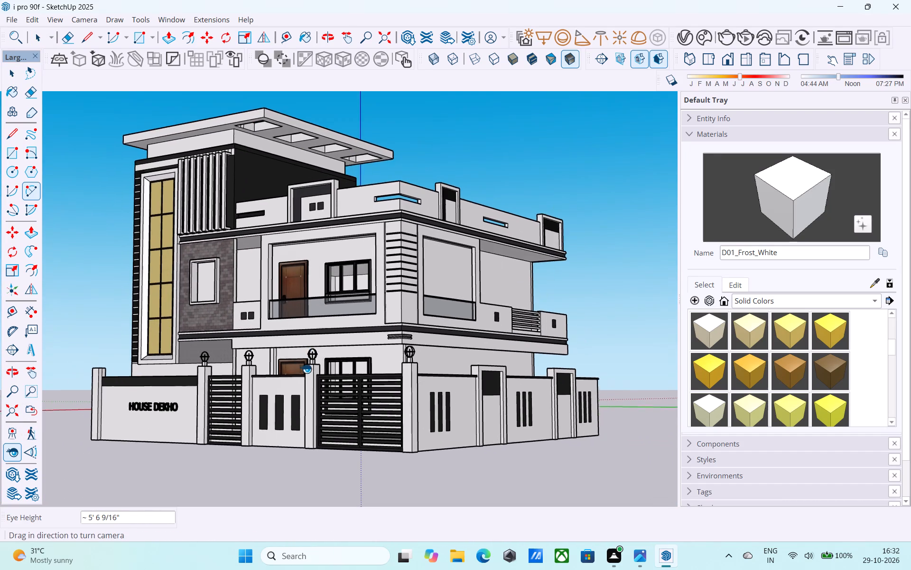
drag(306, 369, 301, 345)
drag(297, 347, 295, 350)
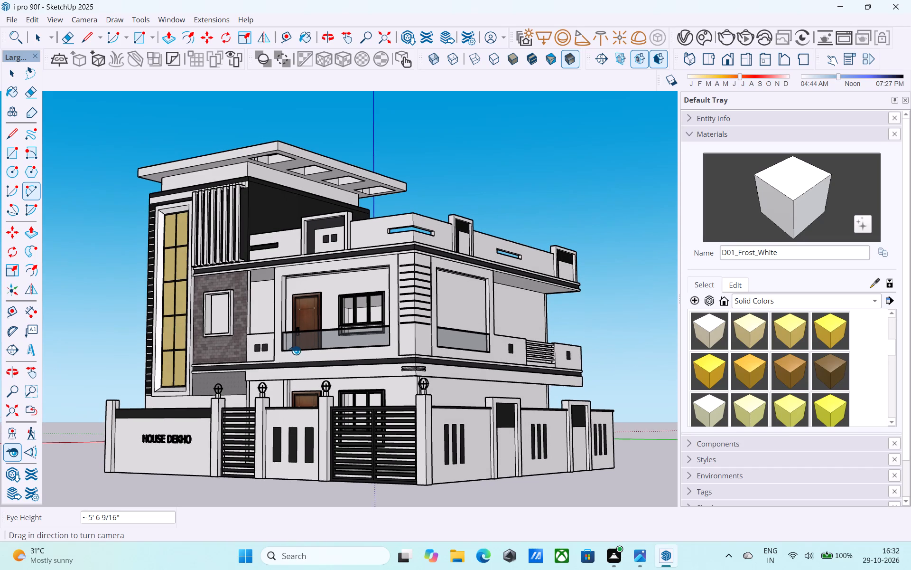
drag(295, 350, 297, 354)
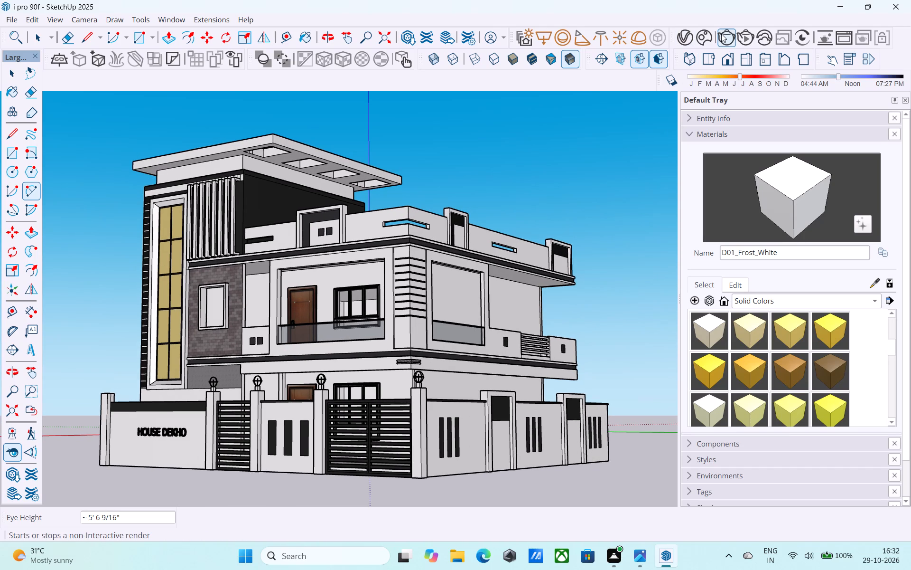
Start a non-interactive V-Ray render of the eye-level corner view.
click(721, 34)
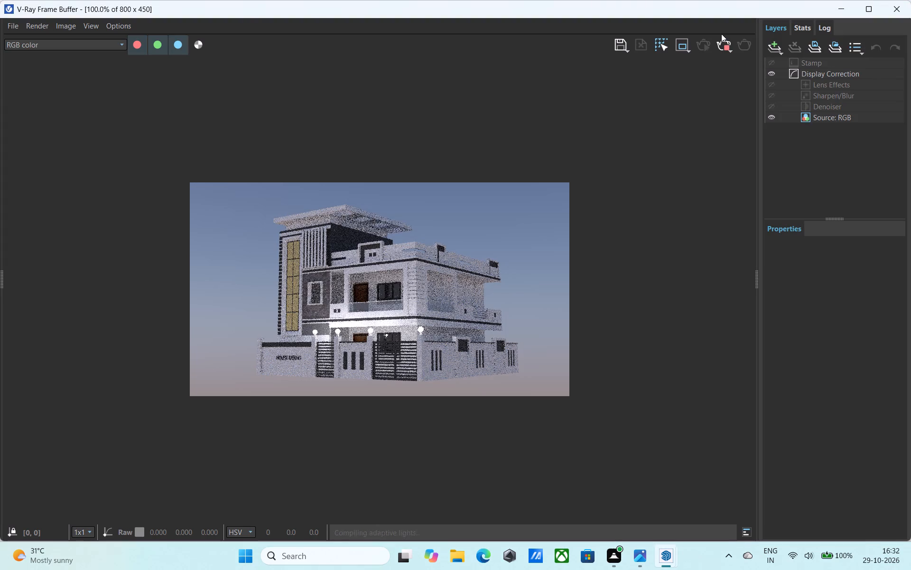